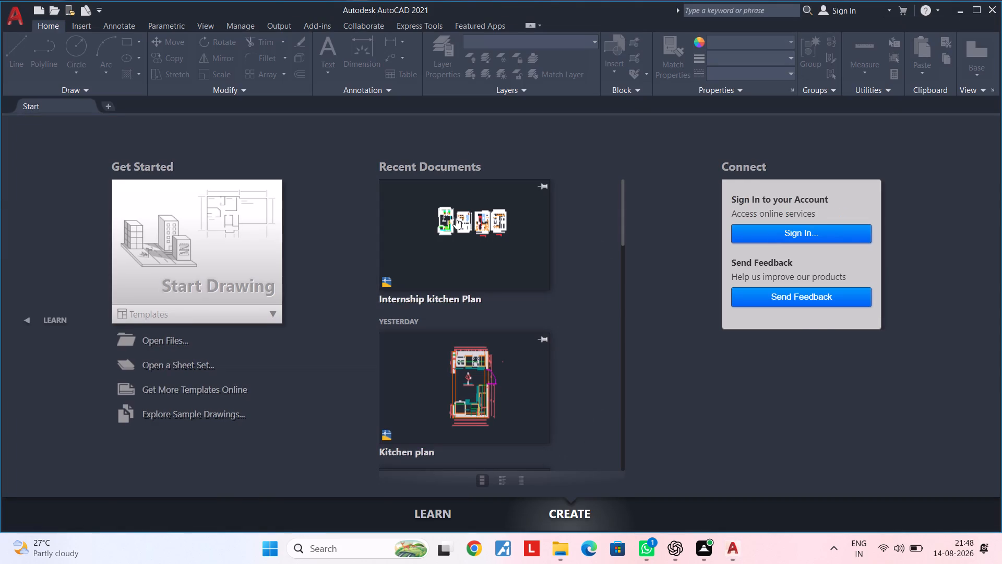
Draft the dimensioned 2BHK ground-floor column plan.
Start a new blank drawing.
{"action": "left_click", "coordinate": [223, 248]}
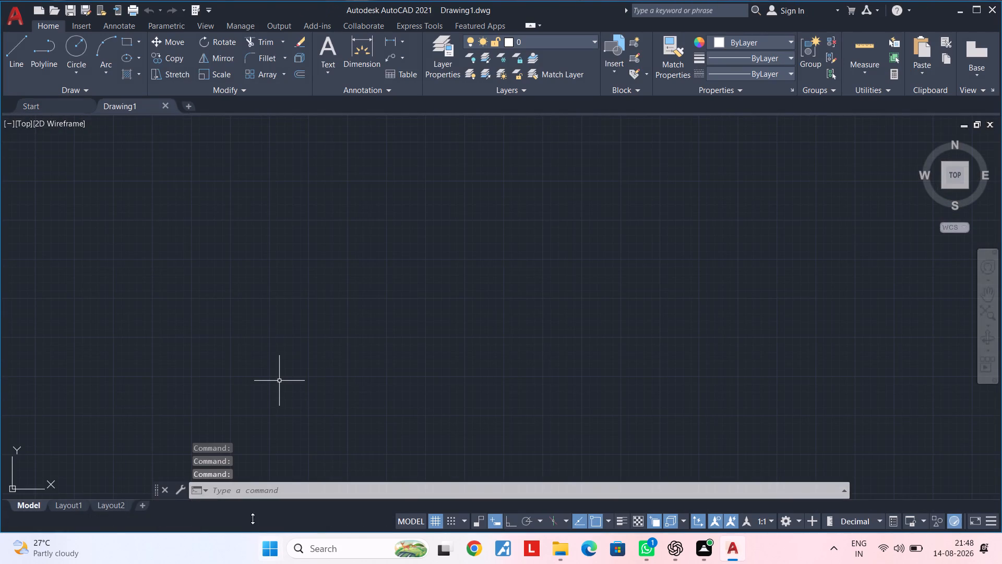
Open the program options, review the Open and Save settings, and apply them as they are.
{"action": "left_click", "coordinate": [253, 493]}
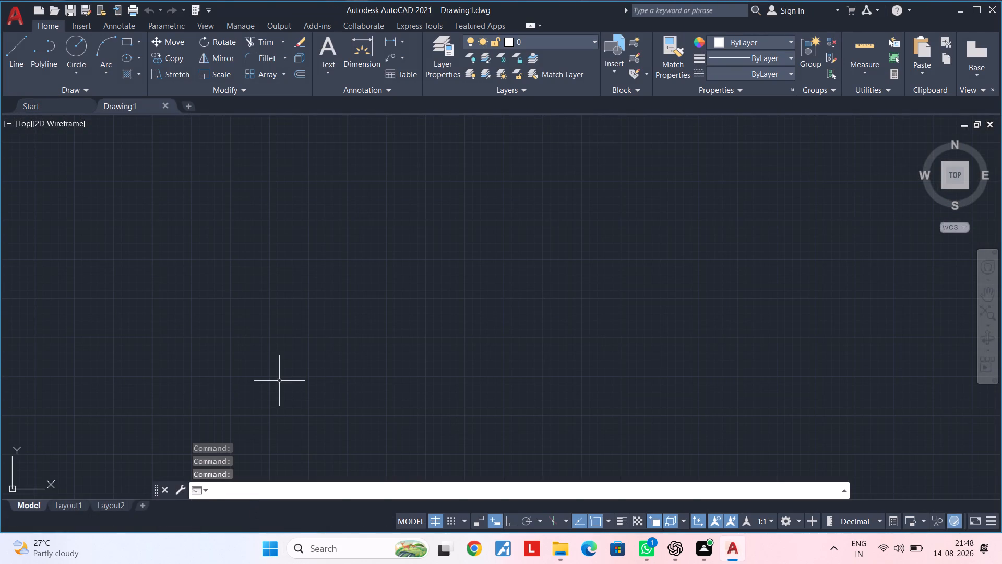
{"action": "type", "text": "op"}
{"action": "key", "text": "t"}
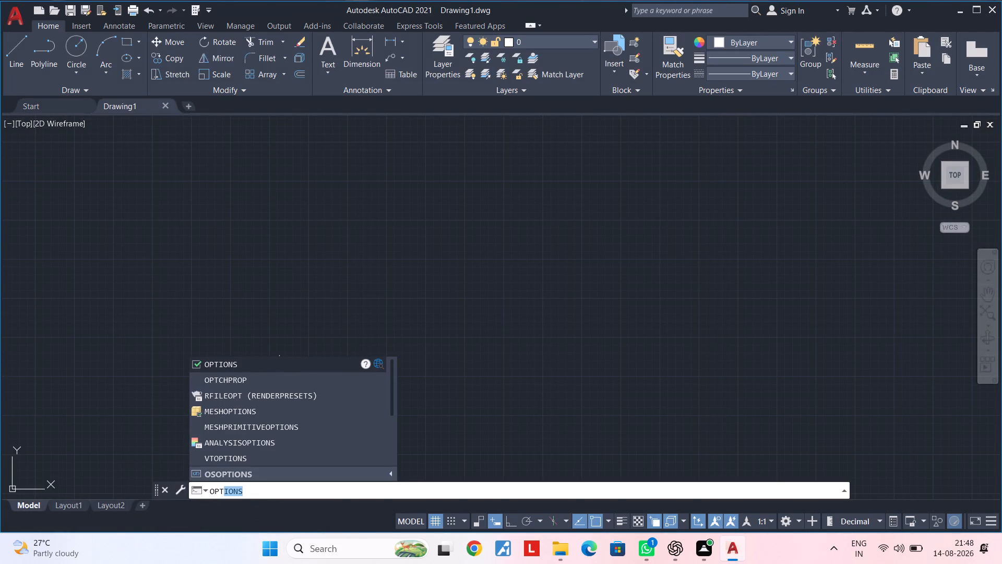
{"action": "left_click", "coordinate": [225, 359]}
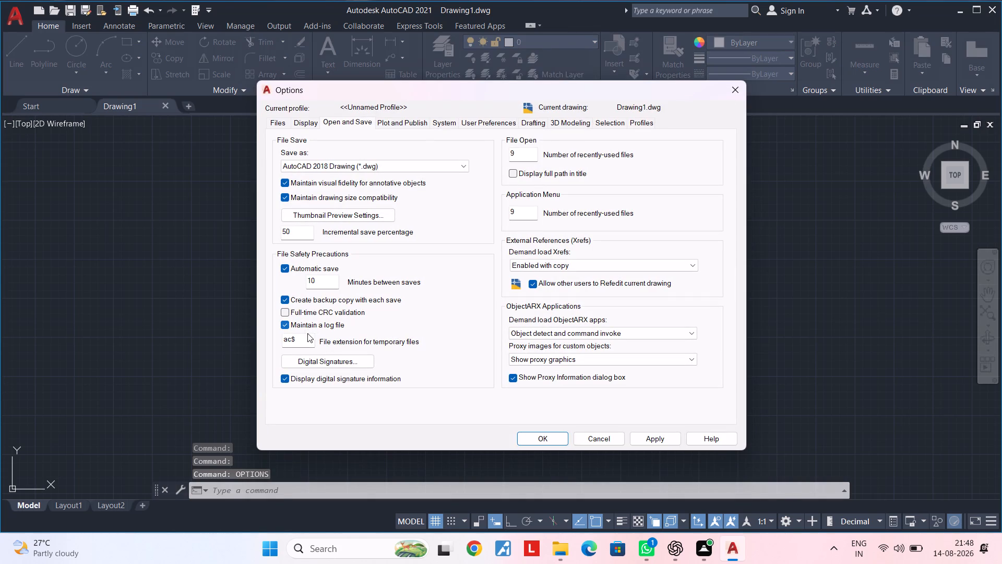
{"action": "left_click", "coordinate": [650, 440]}
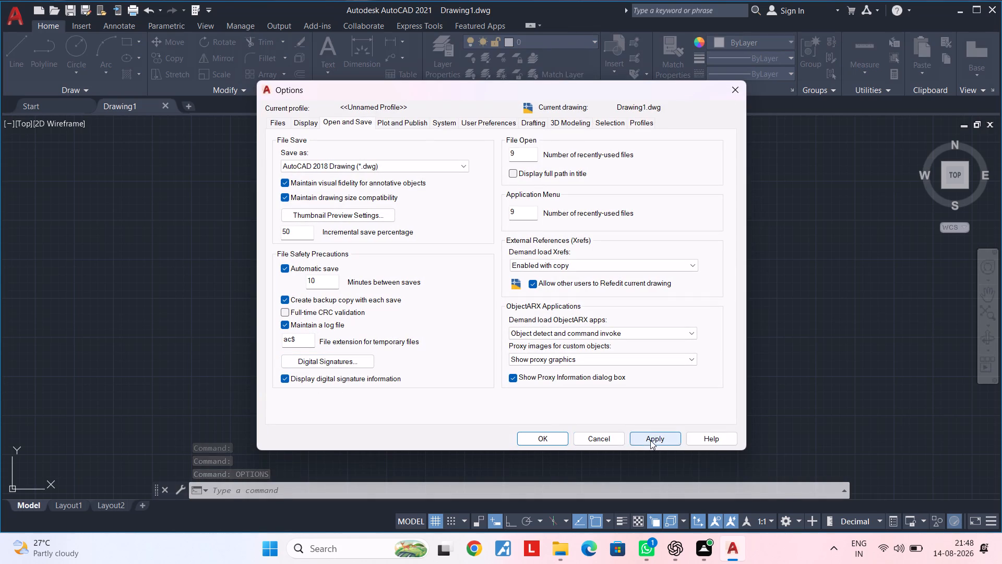
{"action": "left_click", "coordinate": [543, 437]}
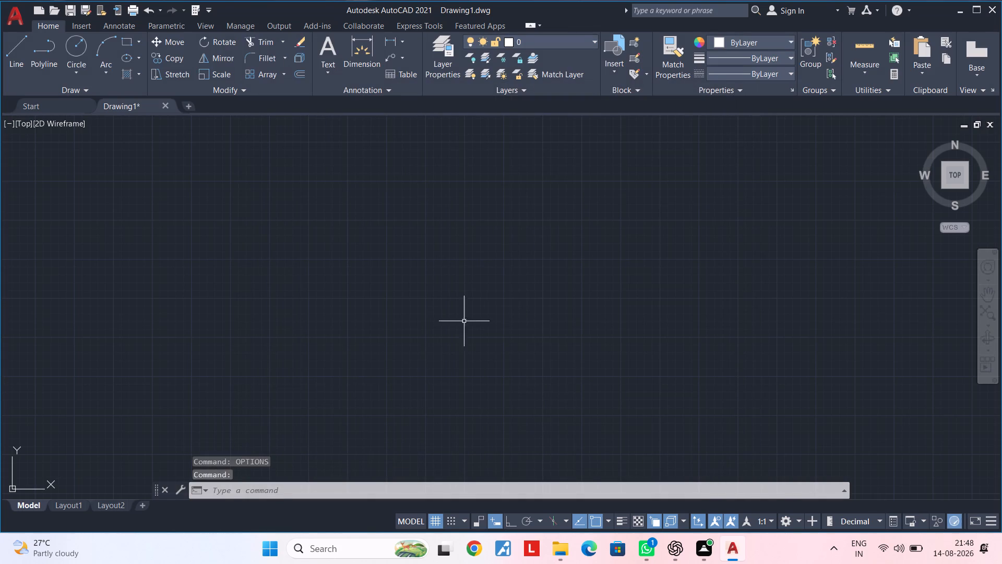
Turn on Ortho mode for the new drawing.
{"action": "scroll", "coordinate": [421, 319], "scroll_direction": "down", "scroll_amount": 1}
{"action": "middle_click_drag", "start_coordinate": [401, 296], "coordinate": [364, 318]}
{"action": "key", "text": "Escape"}
{"action": "key", "text": "Escape"}
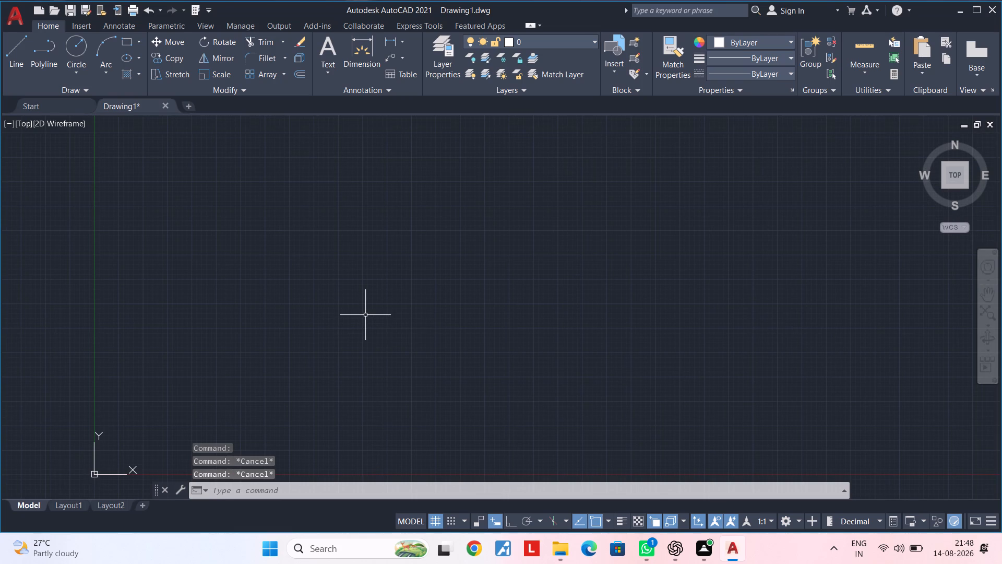
{"action": "key", "text": "F8"}
{"action": "key", "text": "Escape"}
{"action": "key", "text": "Escape"}
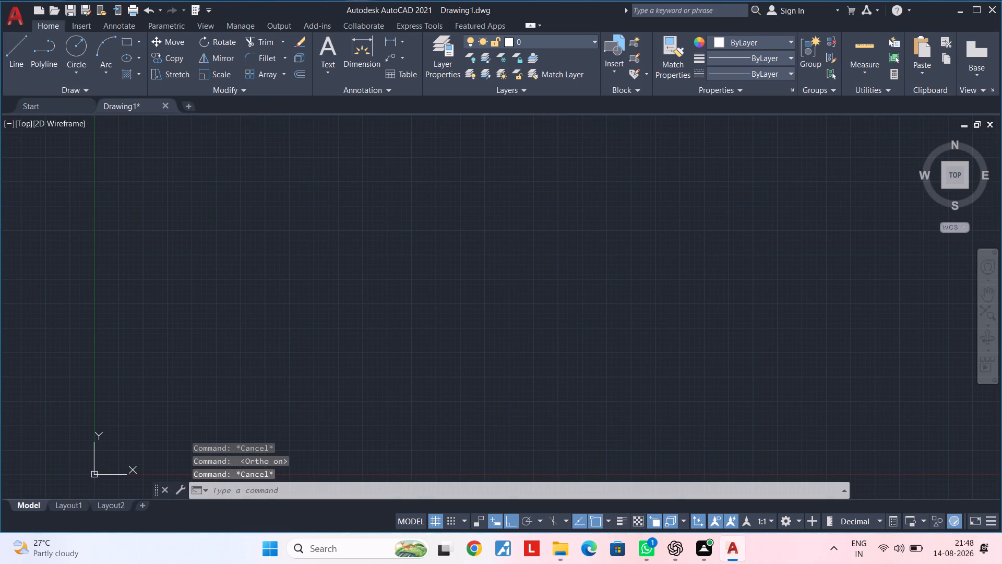
Configure the drawing units to Engineering length with 0'-0.0" precision and Inches as the insertion scale.
{"action": "type", "text": "un"}
{"action": "key", "text": "space"}
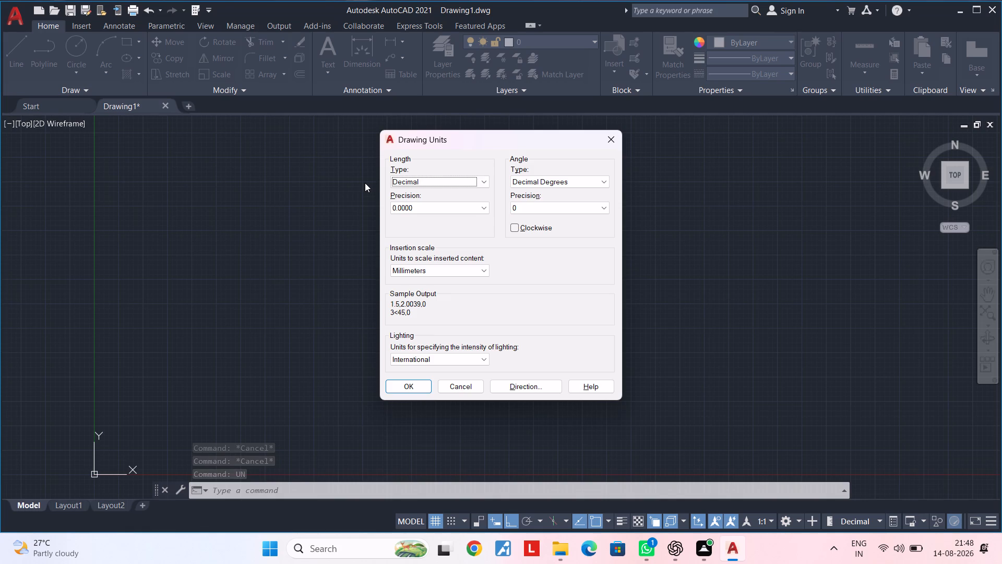
{"action": "left_click", "coordinate": [482, 182]}
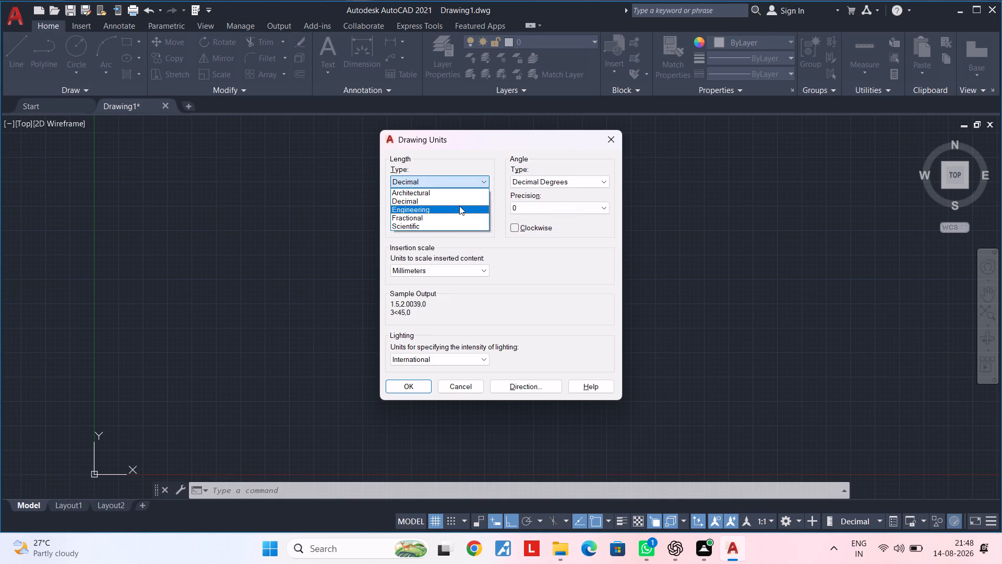
{"action": "left_click", "coordinate": [459, 206]}
{"action": "left_click", "coordinate": [459, 206]}
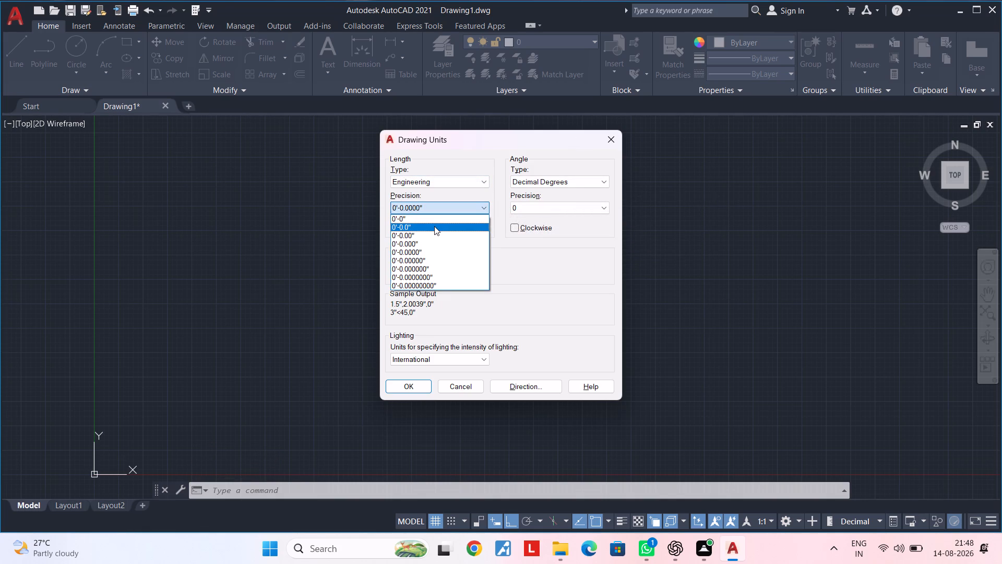
{"action": "left_click", "coordinate": [434, 226]}
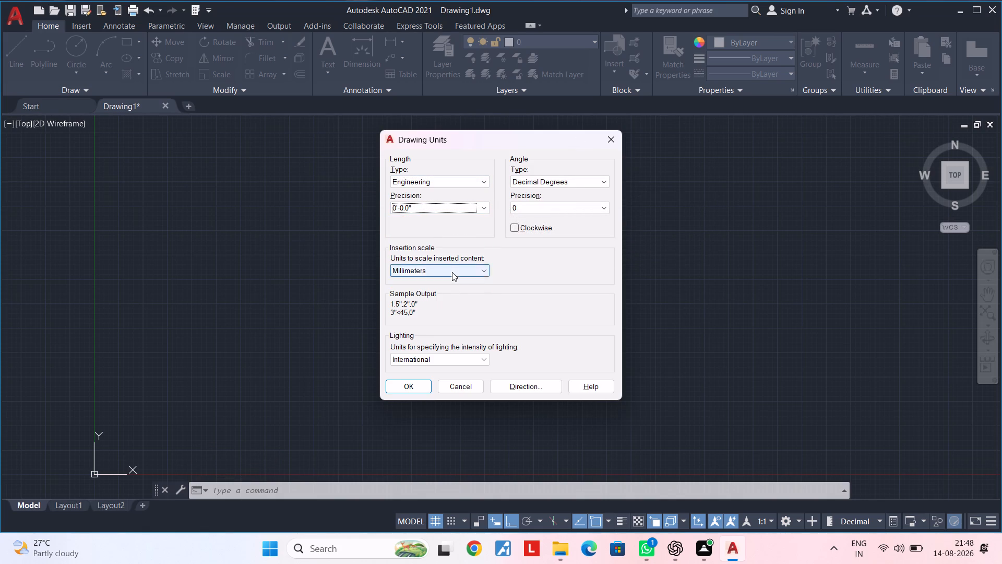
{"action": "left_click", "coordinate": [452, 272]}
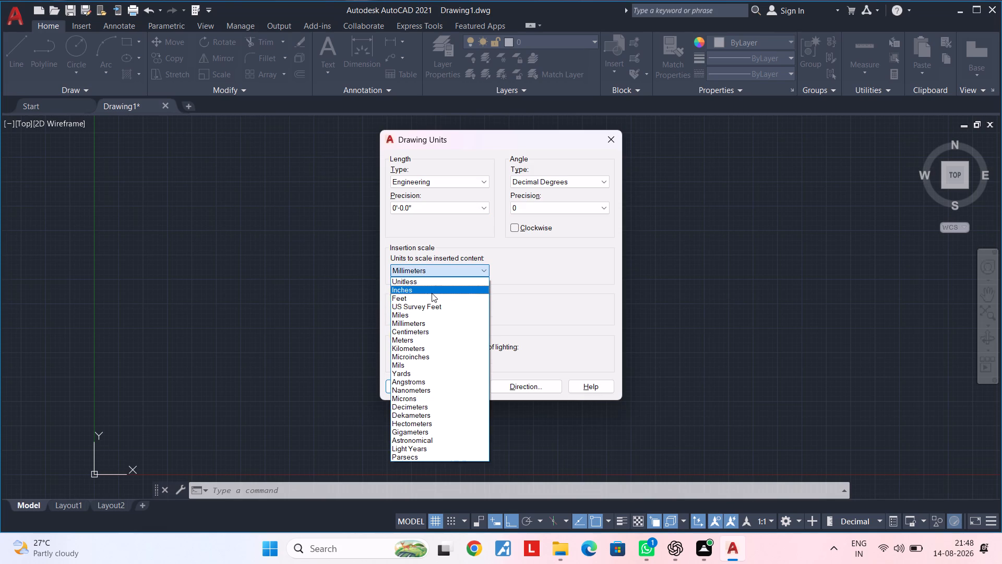
{"action": "left_click", "coordinate": [432, 291]}
{"action": "left_click", "coordinate": [415, 385]}
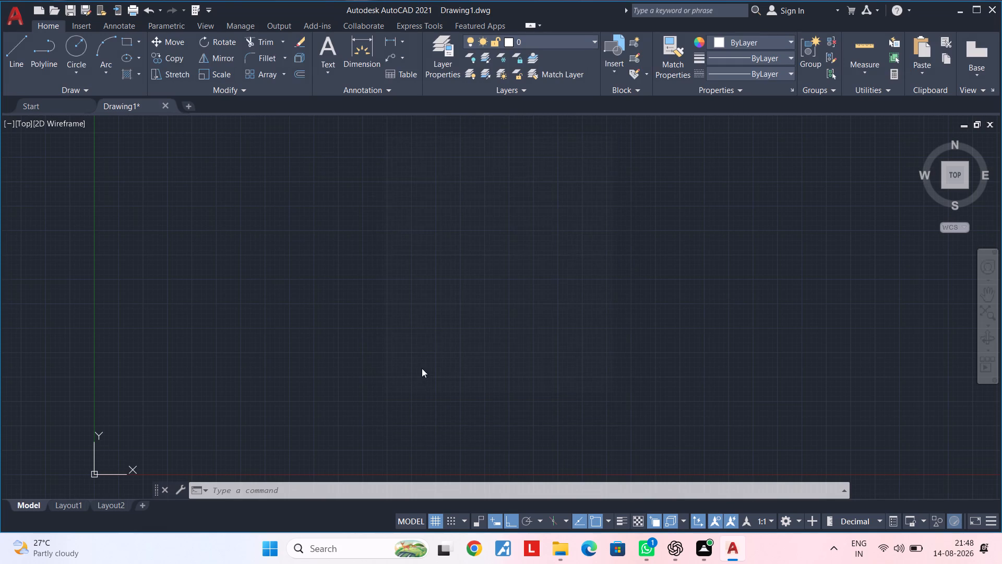
Modify the ISO-25 dimension style's primary units to Engineering format with 0'-0.0" precision.
{"action": "type", "text": "d"}
{"action": "key", "text": "space"}
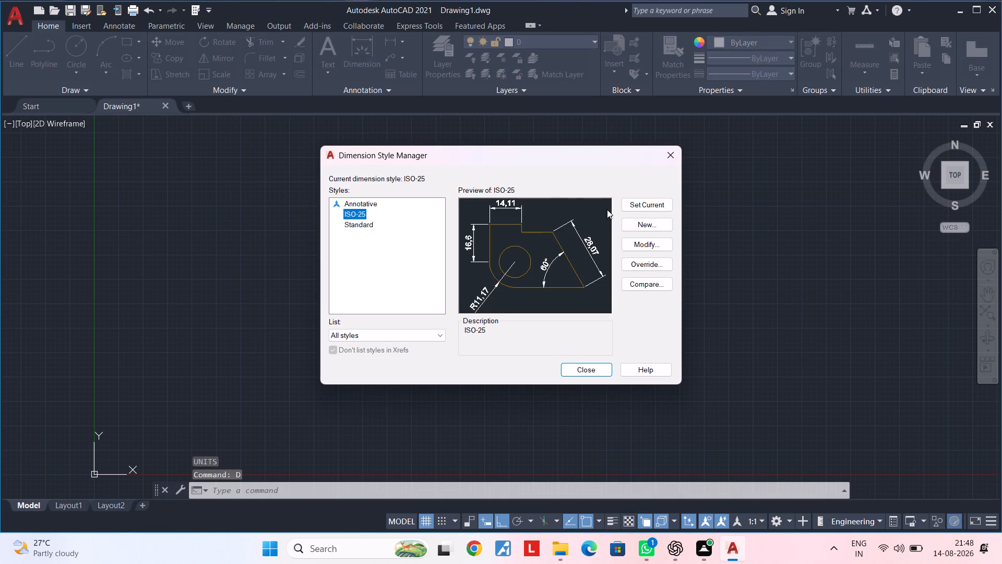
{"action": "left_click", "coordinate": [638, 246]}
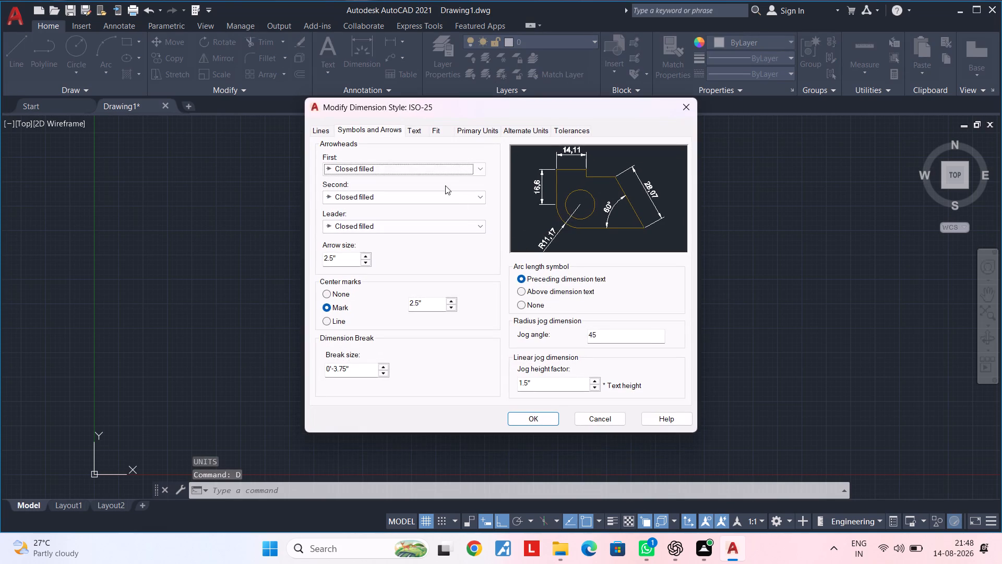
{"action": "left_click", "coordinate": [479, 132]}
{"action": "left_click", "coordinate": [473, 155]}
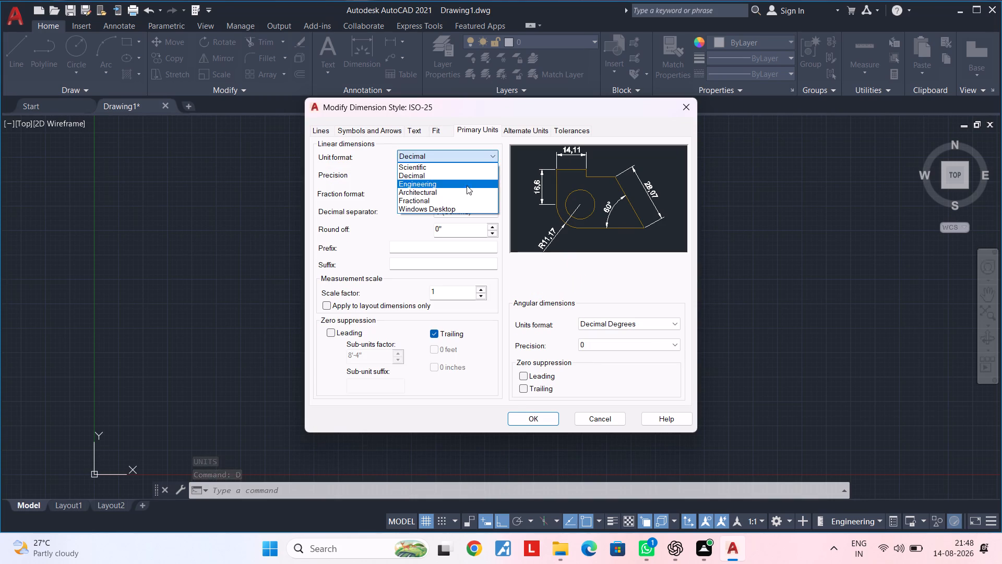
{"action": "left_click", "coordinate": [463, 187]}
{"action": "left_click", "coordinate": [463, 179]}
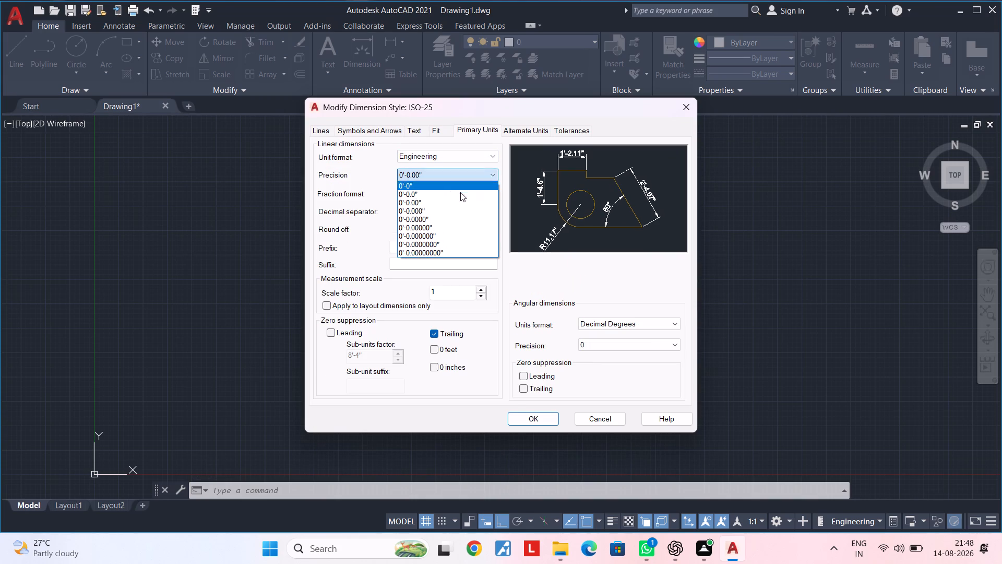
{"action": "left_click", "coordinate": [457, 197]}
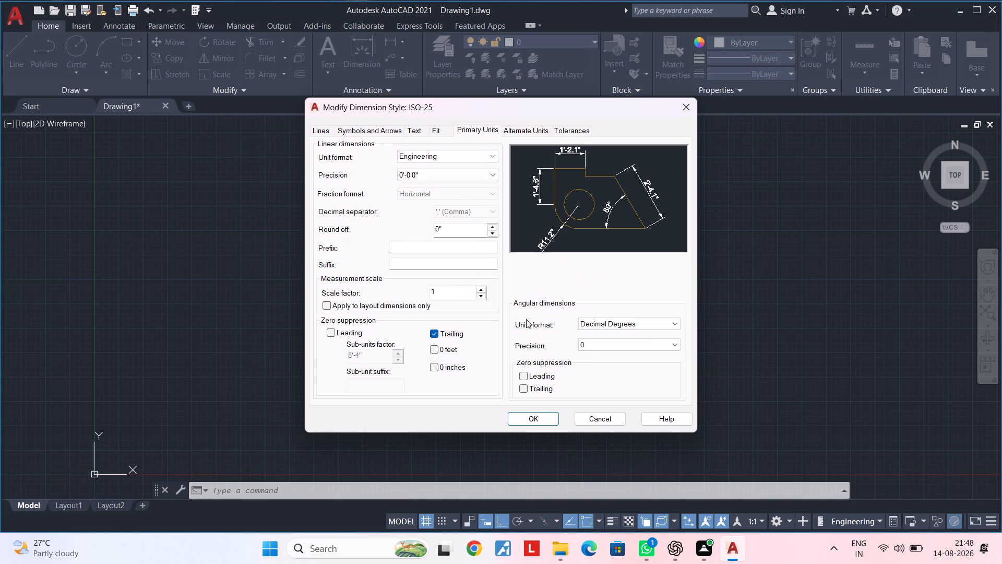
Set the ISO-25 dimension style's text height to 6".
{"action": "left_click", "coordinate": [420, 133]}
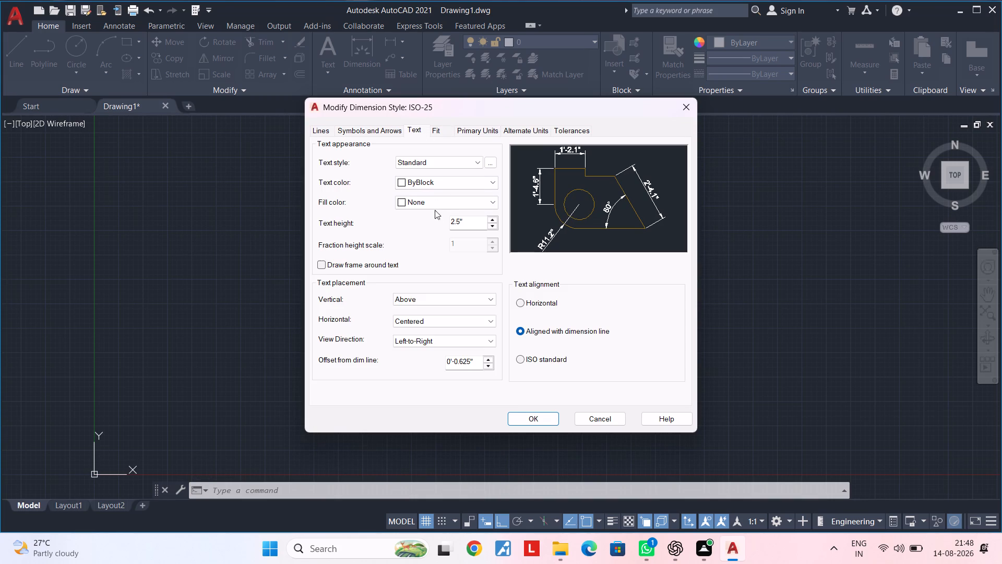
{"action": "left_click_drag", "start_coordinate": [463, 218], "coordinate": [445, 218]}
{"action": "key", "text": "BackSpace"}
{"action": "type", "text": "6\""}
{"action": "key", "text": "Return"}
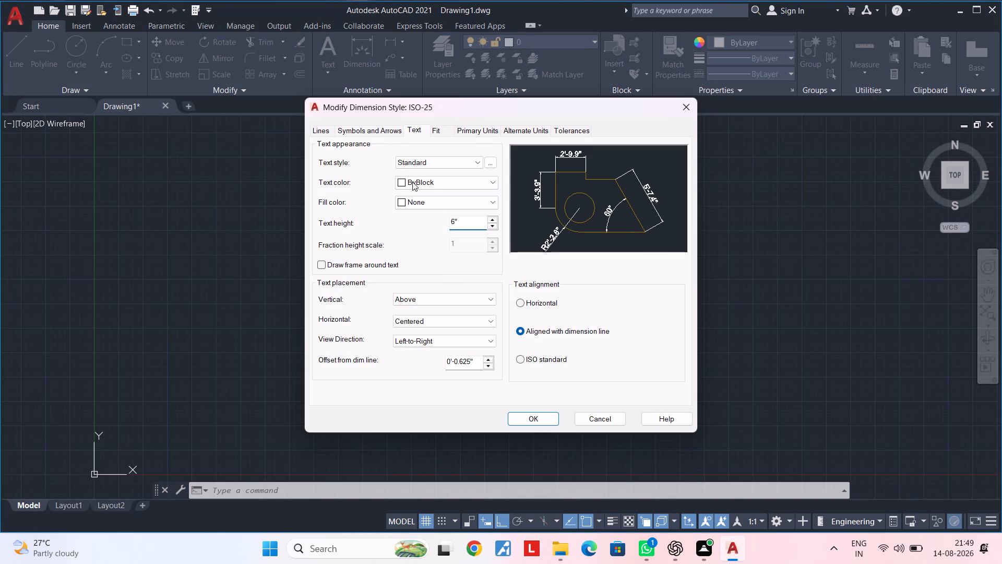
Set the ISO-25 dimension style's arrow size to 6" and accept the style modifications.
{"action": "left_click", "coordinate": [360, 132]}
{"action": "left_click_drag", "start_coordinate": [342, 260], "coordinate": [277, 259]}
{"action": "key", "text": "BackSpace"}
{"action": "type", "text": "6\""}
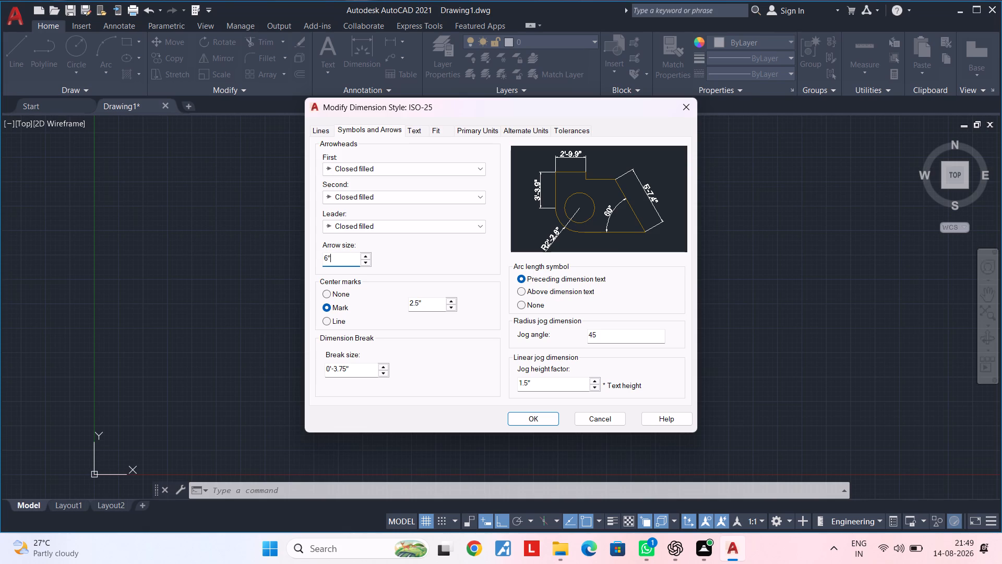
{"action": "key", "text": "Return"}
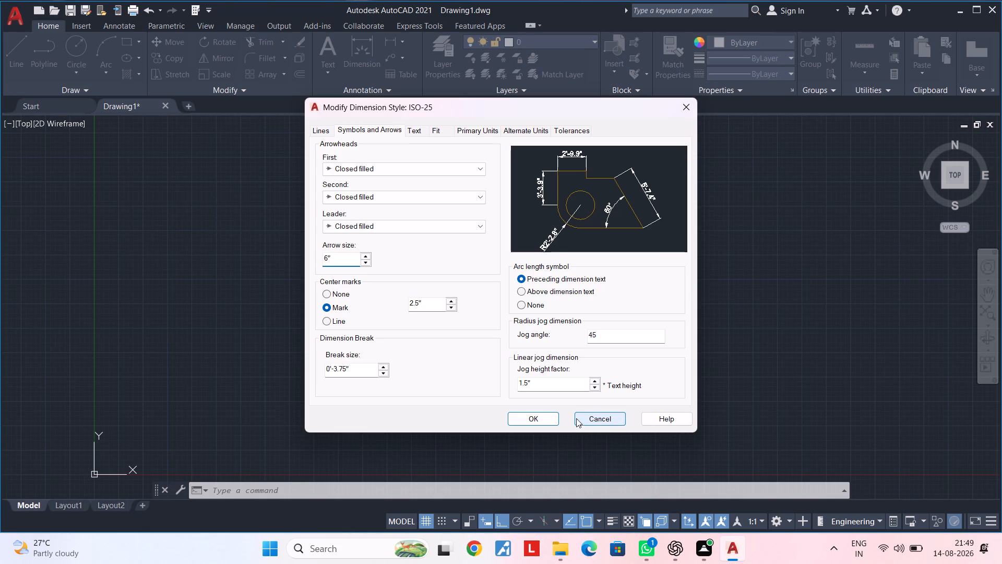
{"action": "left_click", "coordinate": [540, 414]}
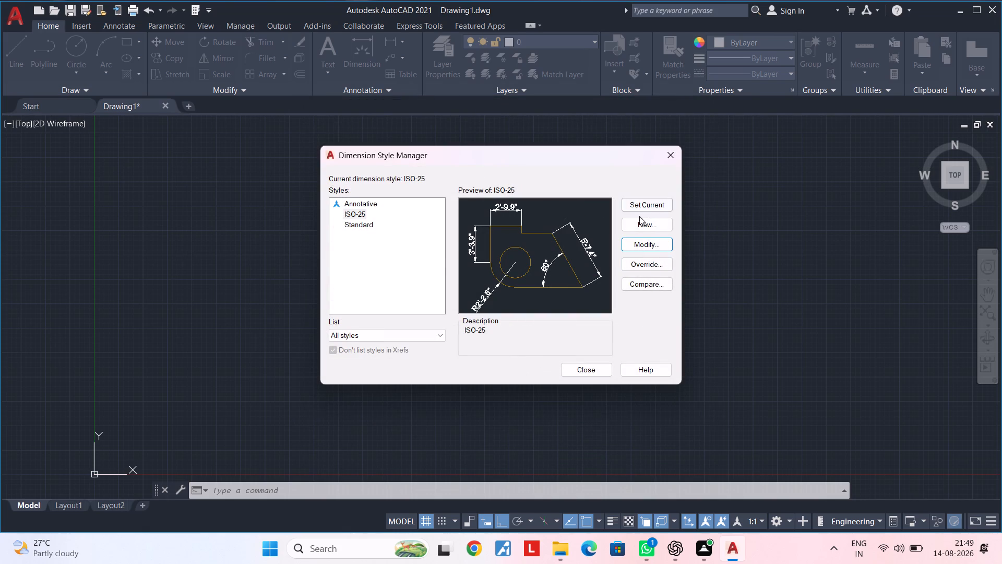
Make ISO-25 the current dimension style and close the Dimension Style Manager.
{"action": "triple_click", "coordinate": [640, 200]}
{"action": "double_click", "coordinate": [640, 200]}
{"action": "left_click", "coordinate": [595, 370]}
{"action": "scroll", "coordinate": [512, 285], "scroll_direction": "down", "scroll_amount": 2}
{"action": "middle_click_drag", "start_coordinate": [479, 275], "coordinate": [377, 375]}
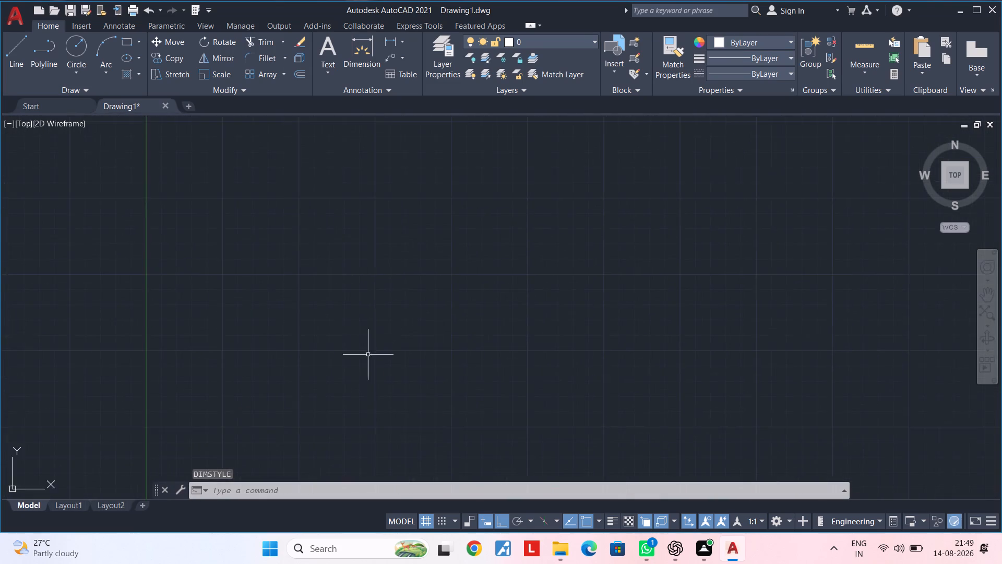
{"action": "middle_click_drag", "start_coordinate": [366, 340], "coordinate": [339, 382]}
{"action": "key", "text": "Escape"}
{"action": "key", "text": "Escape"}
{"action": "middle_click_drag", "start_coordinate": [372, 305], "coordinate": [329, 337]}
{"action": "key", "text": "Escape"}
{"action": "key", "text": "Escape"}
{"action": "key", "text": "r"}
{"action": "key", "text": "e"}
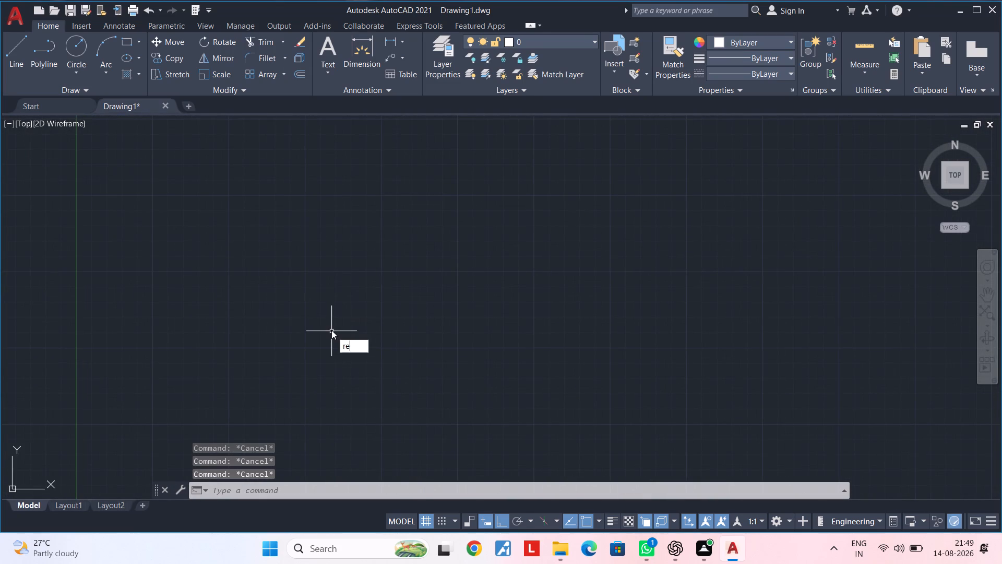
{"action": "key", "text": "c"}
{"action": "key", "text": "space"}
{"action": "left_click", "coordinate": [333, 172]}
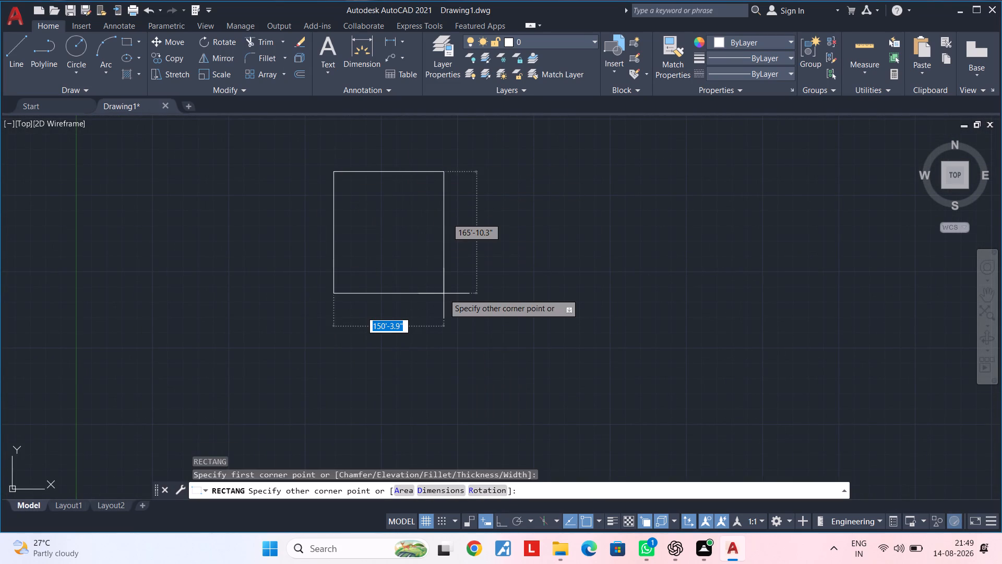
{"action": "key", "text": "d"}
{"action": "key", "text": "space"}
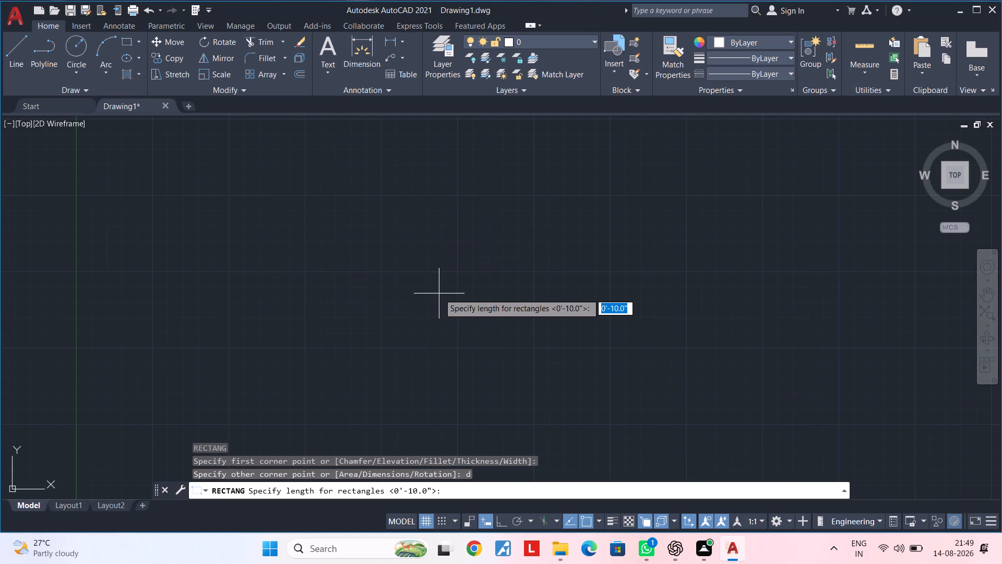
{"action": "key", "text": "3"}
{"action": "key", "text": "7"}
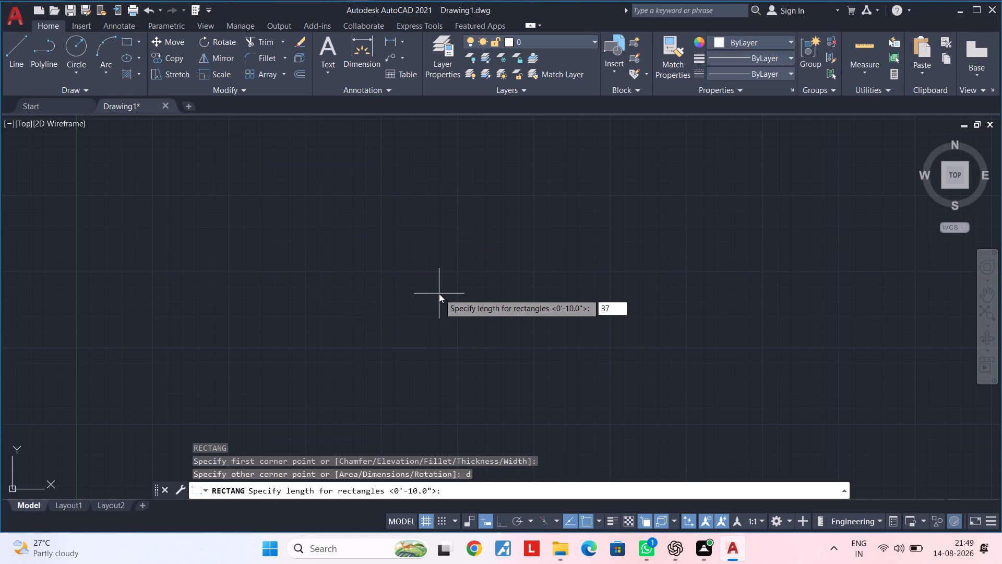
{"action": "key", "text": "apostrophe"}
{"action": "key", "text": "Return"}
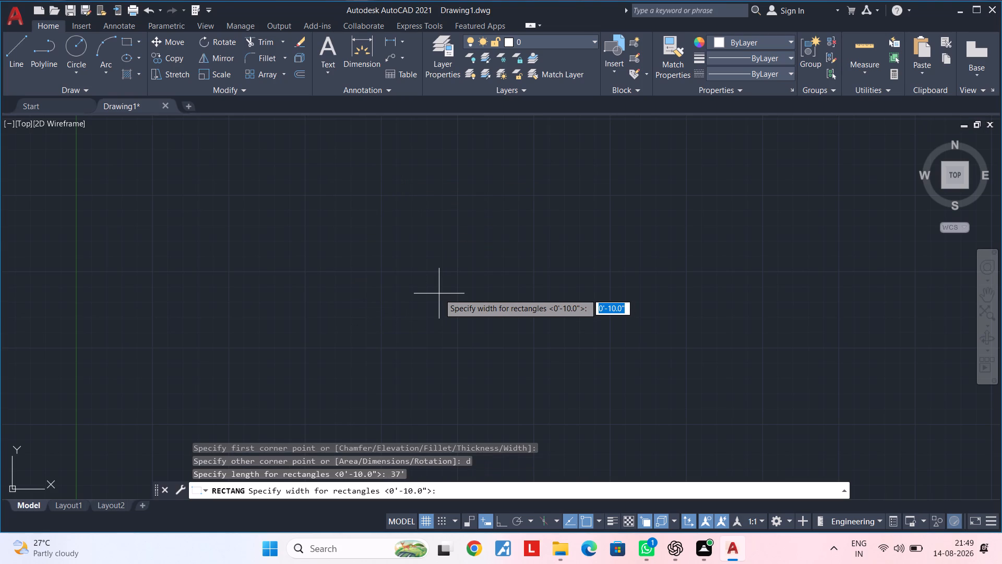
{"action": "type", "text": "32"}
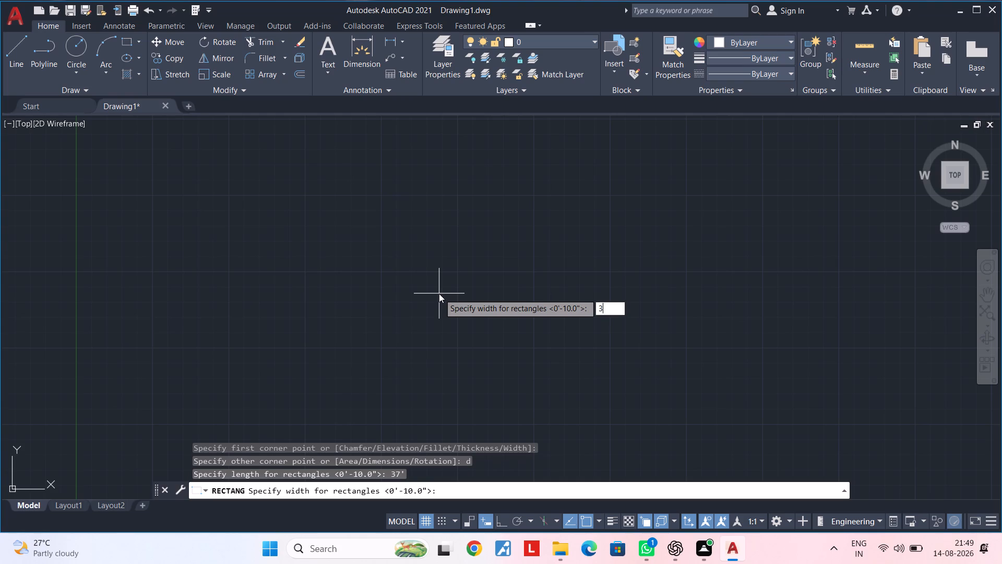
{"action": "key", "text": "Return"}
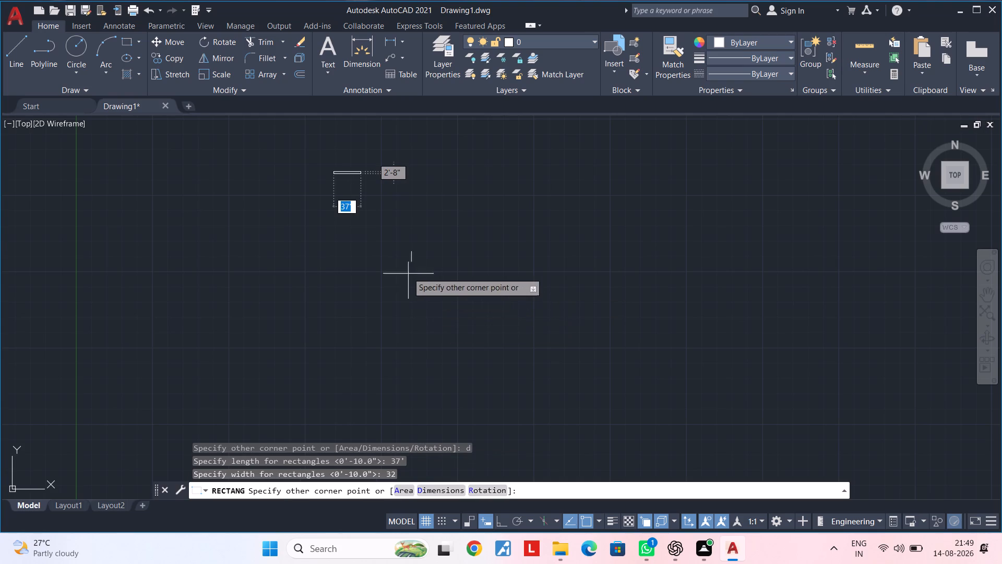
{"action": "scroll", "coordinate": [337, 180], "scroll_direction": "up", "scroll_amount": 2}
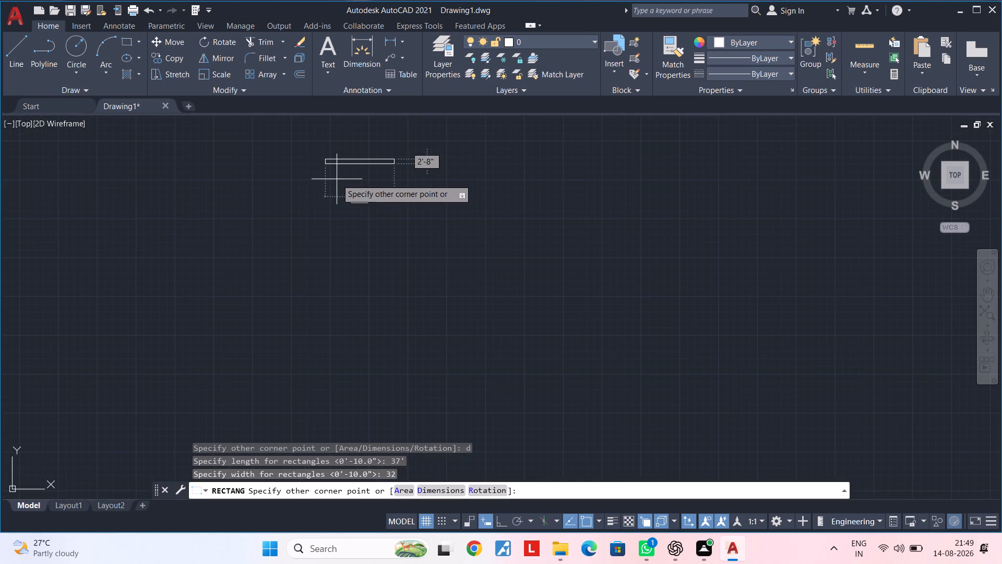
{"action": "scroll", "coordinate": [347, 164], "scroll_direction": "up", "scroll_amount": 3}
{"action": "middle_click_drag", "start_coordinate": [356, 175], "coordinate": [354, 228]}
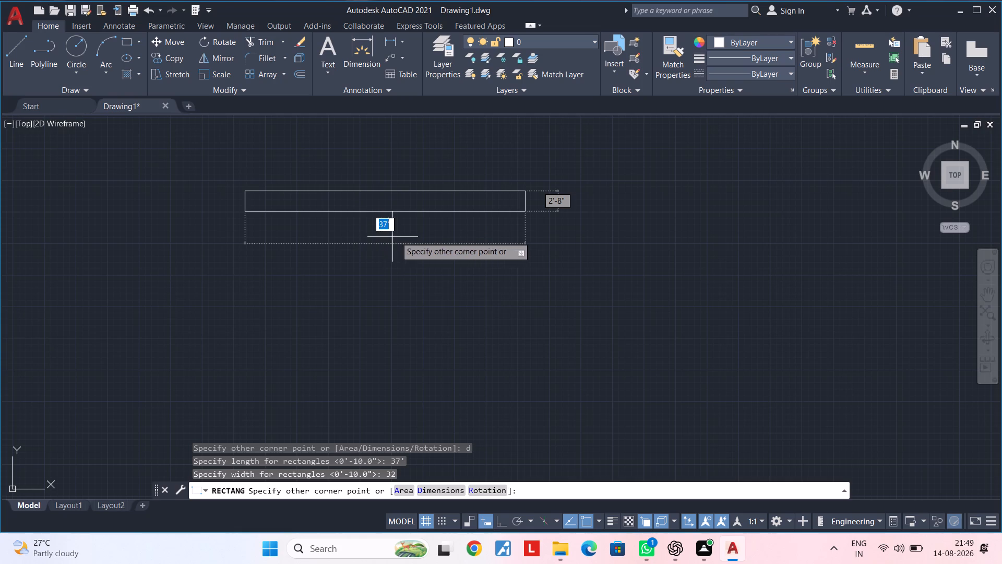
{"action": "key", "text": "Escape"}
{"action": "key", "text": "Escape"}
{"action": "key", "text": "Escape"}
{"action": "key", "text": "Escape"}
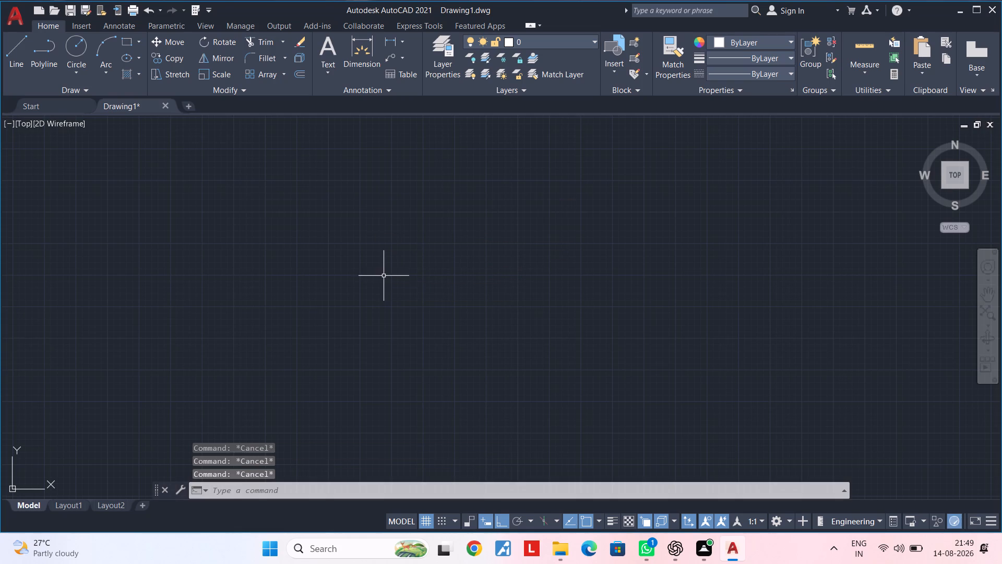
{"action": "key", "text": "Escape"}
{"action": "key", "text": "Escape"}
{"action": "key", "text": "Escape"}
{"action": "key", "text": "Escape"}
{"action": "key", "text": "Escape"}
Draw a rectangle 37' long and 32' wide using the Dimensions option.
{"action": "type", "text": "rec"}
{"action": "key", "text": "space"}
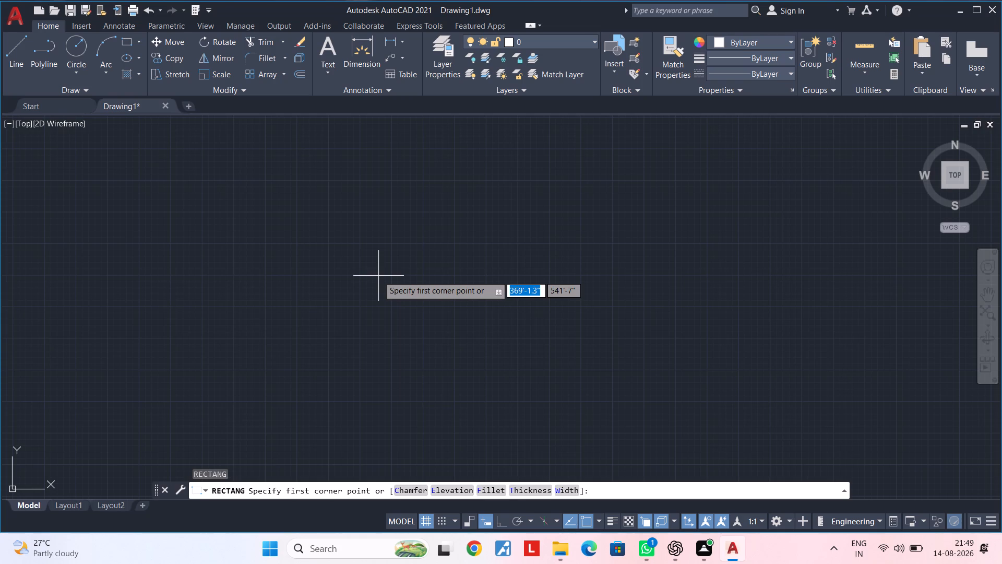
{"action": "left_click", "coordinate": [370, 242]}
{"action": "type", "text": "d"}
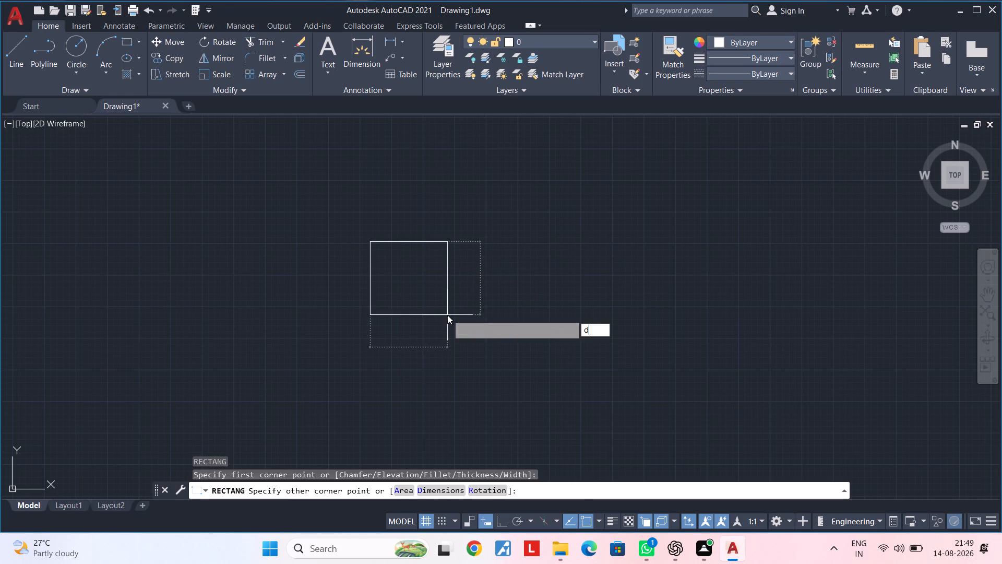
{"action": "key", "text": "space"}
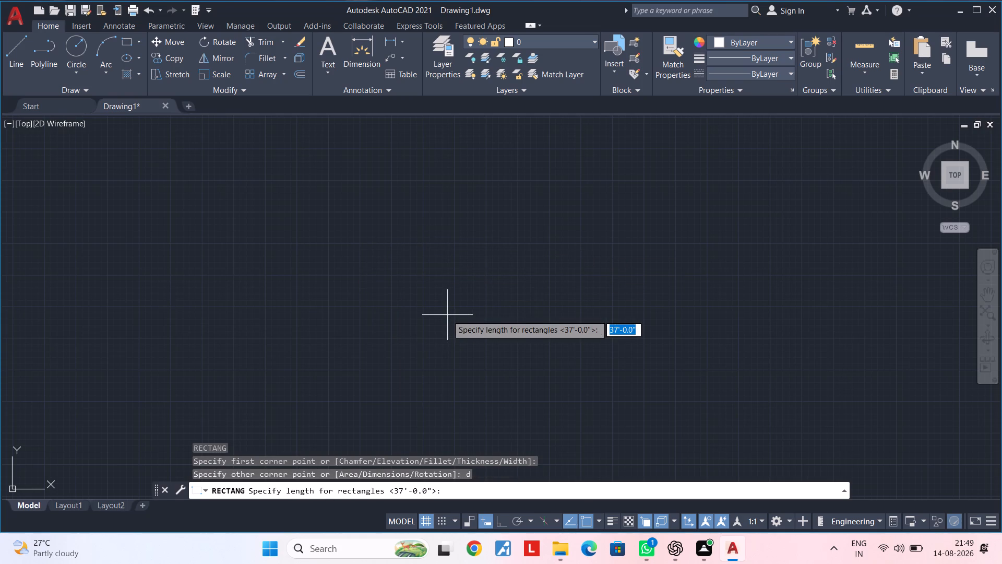
{"action": "type", "text": "37'"}
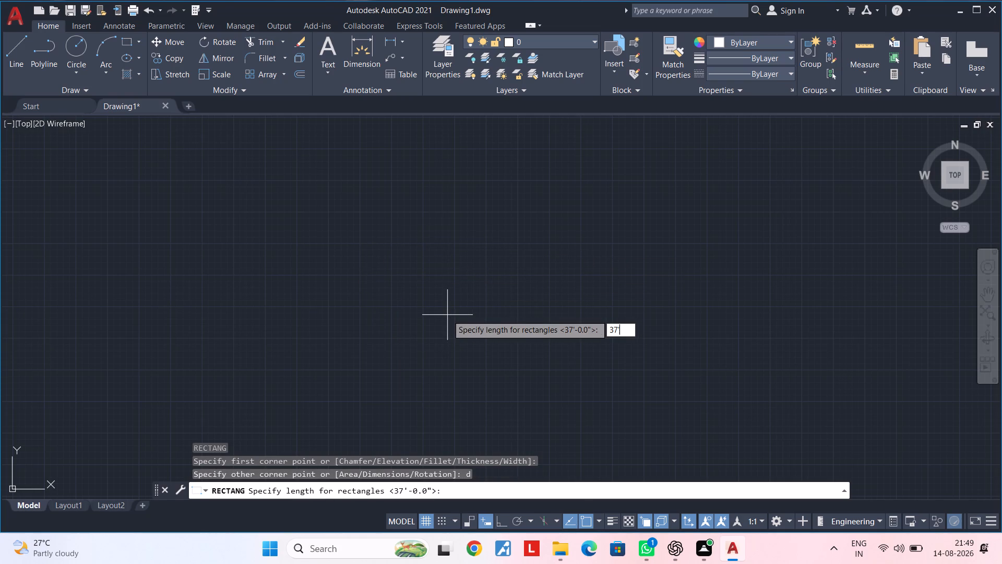
{"action": "key", "text": "Return"}
{"action": "type", "text": "32'"}
{"action": "key", "text": "Return"}
{"action": "scroll", "coordinate": [651, 308], "scroll_direction": "down", "scroll_amount": 3}
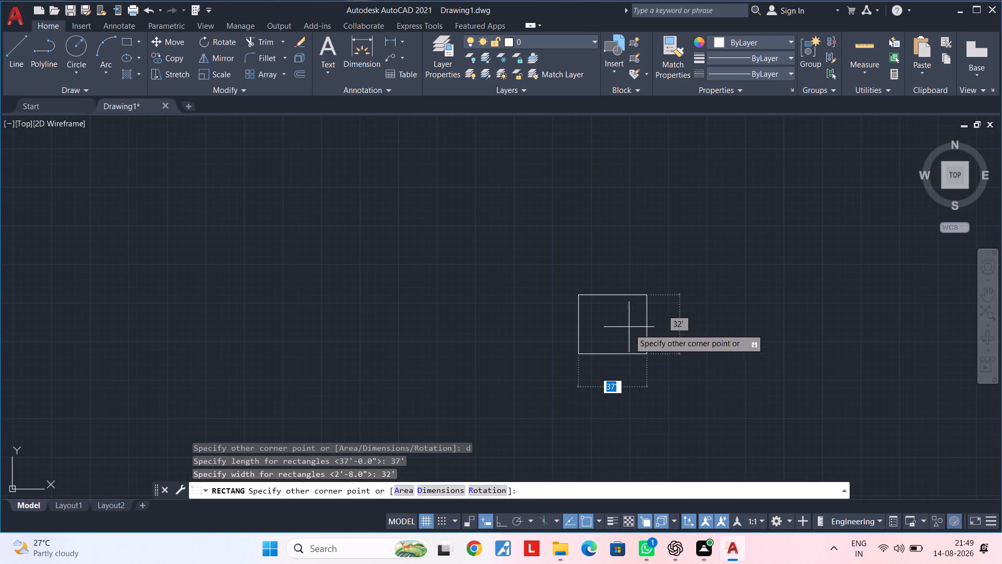
{"action": "left_click", "coordinate": [641, 377]}
{"action": "scroll", "coordinate": [628, 344], "scroll_direction": "up", "scroll_amount": 2}
{"action": "middle_click_drag", "start_coordinate": [618, 335], "coordinate": [556, 365]}
{"action": "key", "text": "Escape"}
{"action": "key", "text": "Escape"}
{"action": "key", "text": "Escape"}
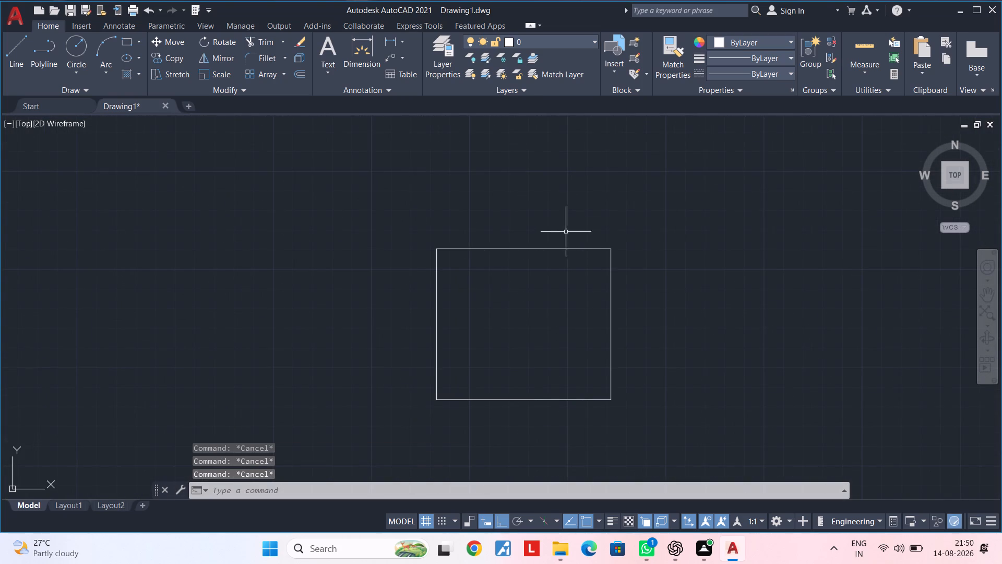
{"action": "key", "text": "Escape"}
{"action": "key", "text": "Escape"}
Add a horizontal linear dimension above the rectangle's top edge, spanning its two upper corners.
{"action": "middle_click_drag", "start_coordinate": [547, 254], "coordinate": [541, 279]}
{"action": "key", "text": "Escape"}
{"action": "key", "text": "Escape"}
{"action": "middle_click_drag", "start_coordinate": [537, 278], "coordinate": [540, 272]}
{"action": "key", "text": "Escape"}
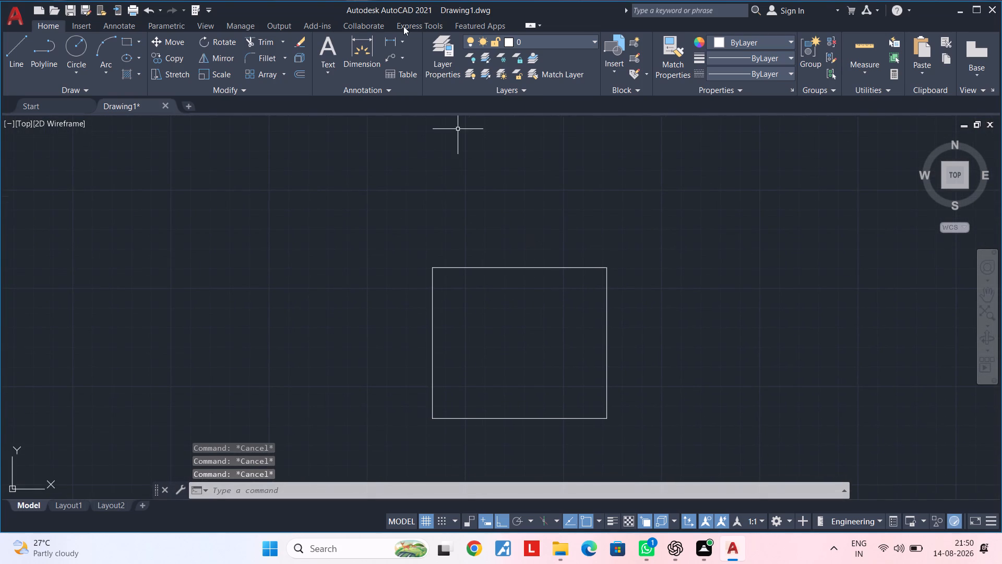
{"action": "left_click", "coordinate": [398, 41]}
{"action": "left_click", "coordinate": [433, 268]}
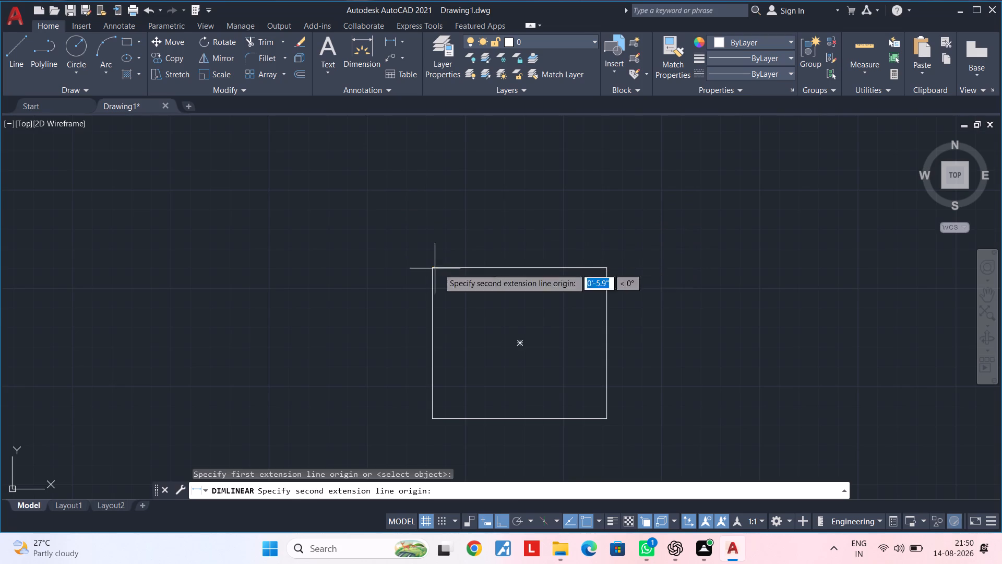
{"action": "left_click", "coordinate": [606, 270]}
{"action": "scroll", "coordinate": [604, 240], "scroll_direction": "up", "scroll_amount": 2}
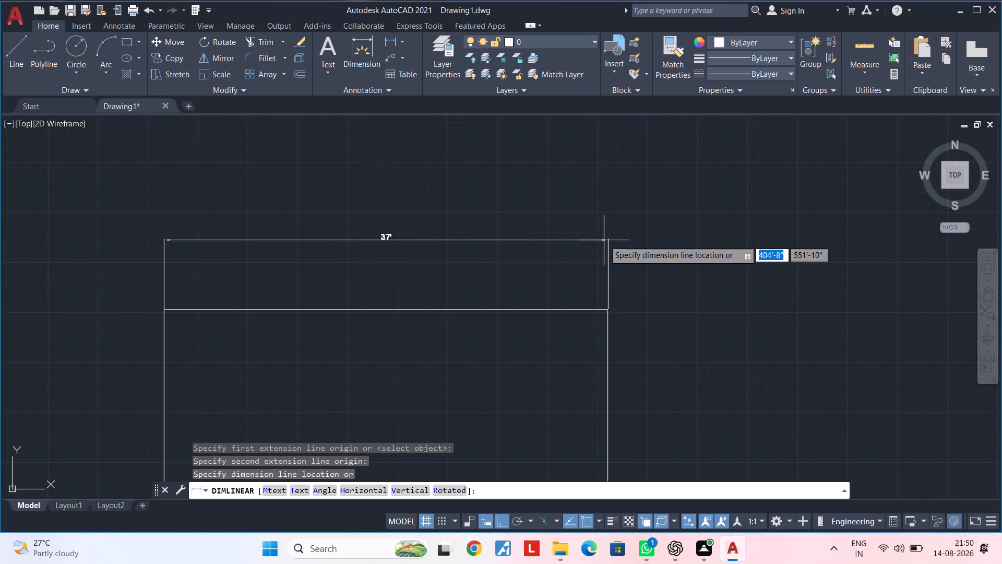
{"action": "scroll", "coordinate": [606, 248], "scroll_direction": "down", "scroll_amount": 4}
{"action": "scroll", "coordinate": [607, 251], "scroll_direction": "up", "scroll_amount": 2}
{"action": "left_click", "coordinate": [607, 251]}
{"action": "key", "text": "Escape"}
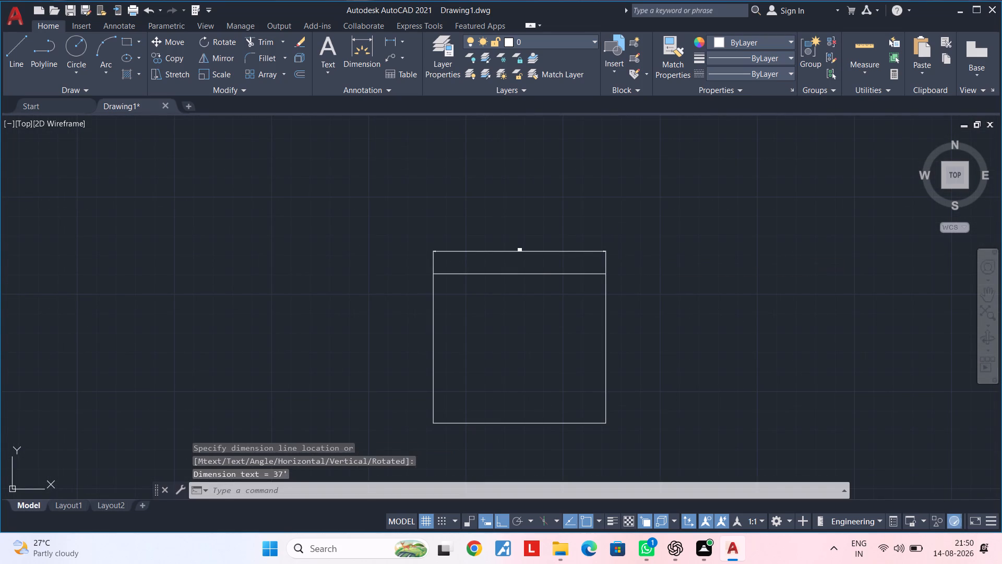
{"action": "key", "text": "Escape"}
Modify the ISO-25 dimension style's text height to 9" and accept the style modifications.
{"action": "left_click", "coordinate": [542, 252]}
{"action": "key", "text": "d"}
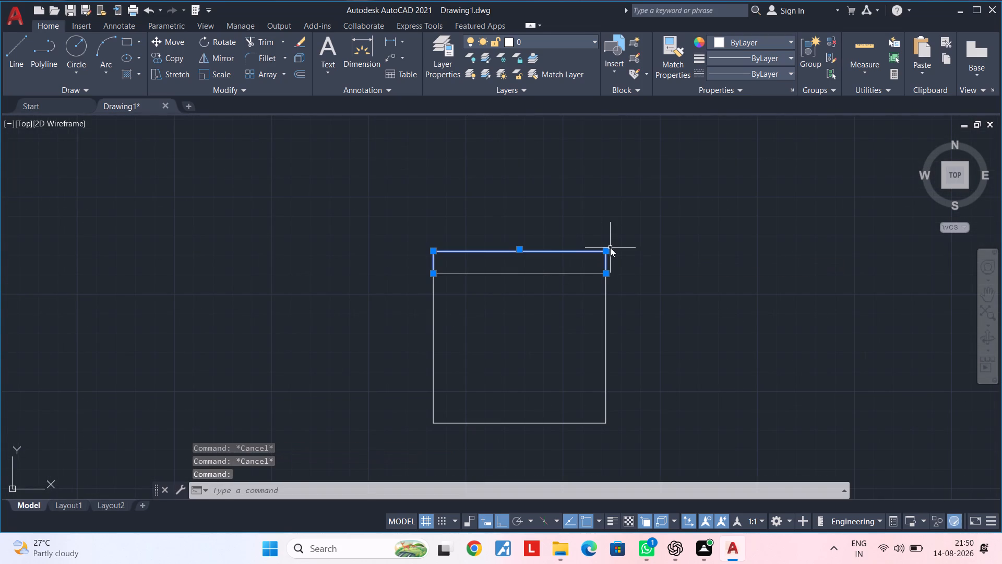
{"action": "key", "text": "space"}
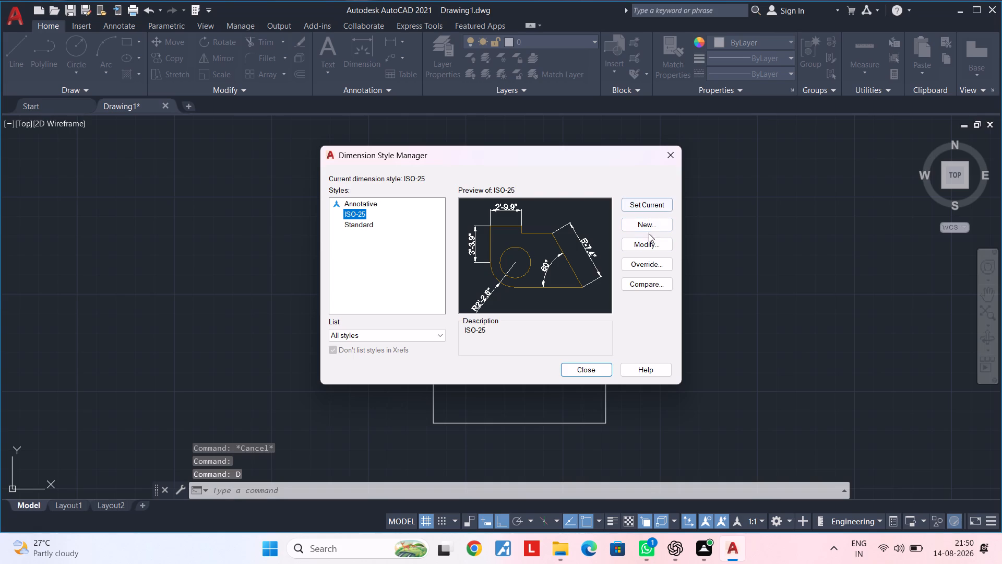
{"action": "left_click", "coordinate": [644, 248]}
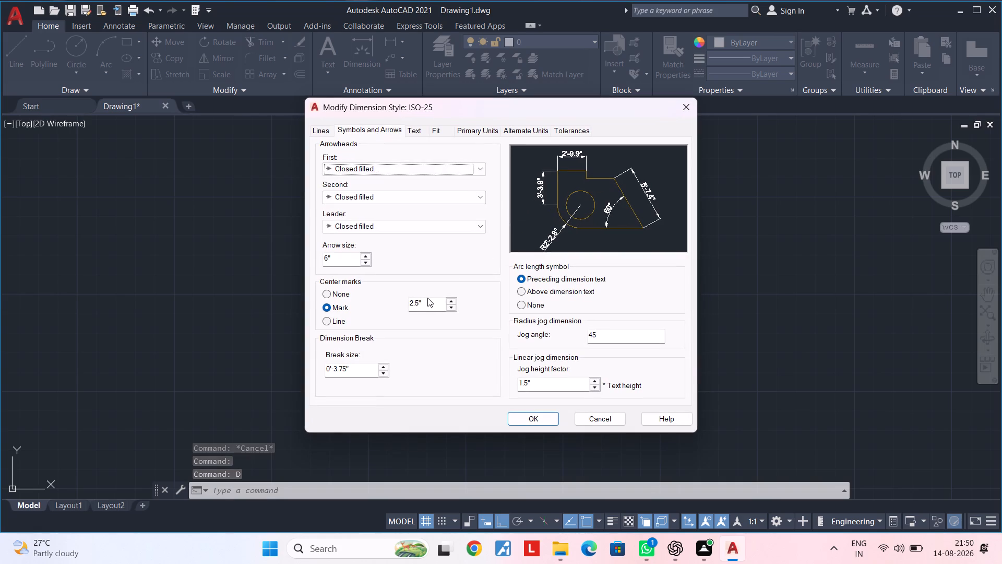
{"action": "left_click", "coordinate": [419, 132]}
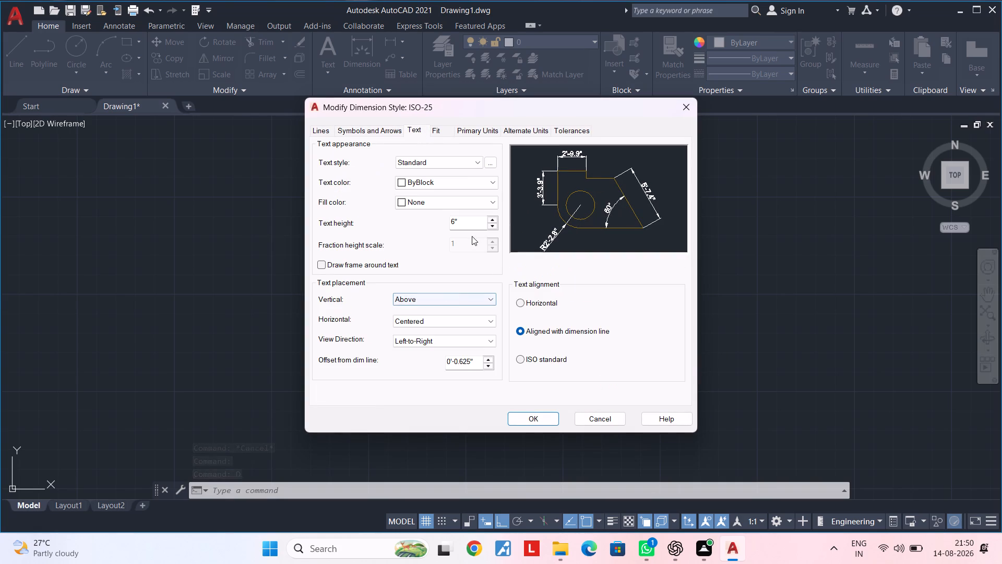
{"action": "left_click_drag", "start_coordinate": [472, 222], "coordinate": [444, 222]}
{"action": "key", "text": "BackSpace"}
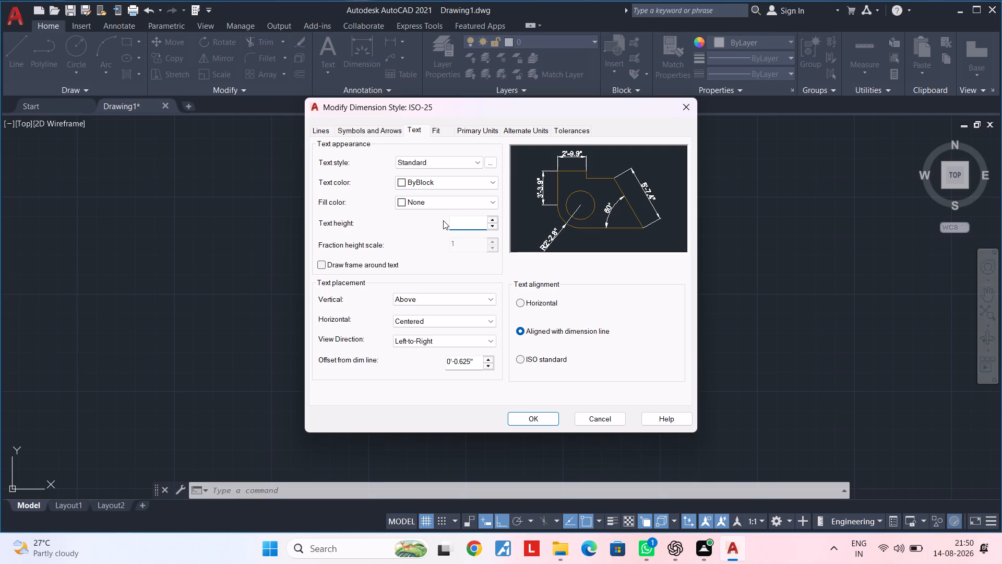
{"action": "type", "text": "9\""}
{"action": "key", "text": "Return"}
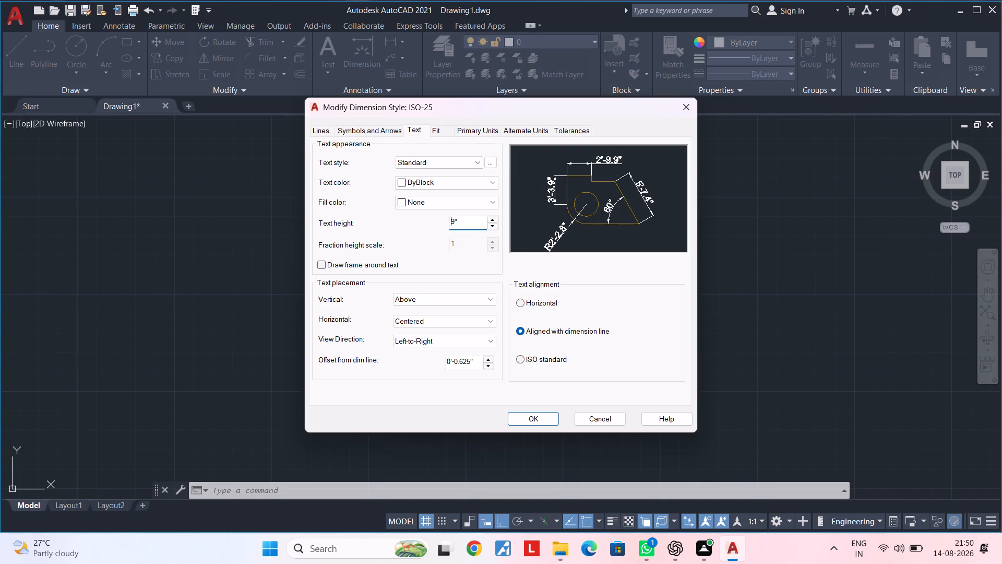
{"action": "left_click", "coordinate": [548, 424]}
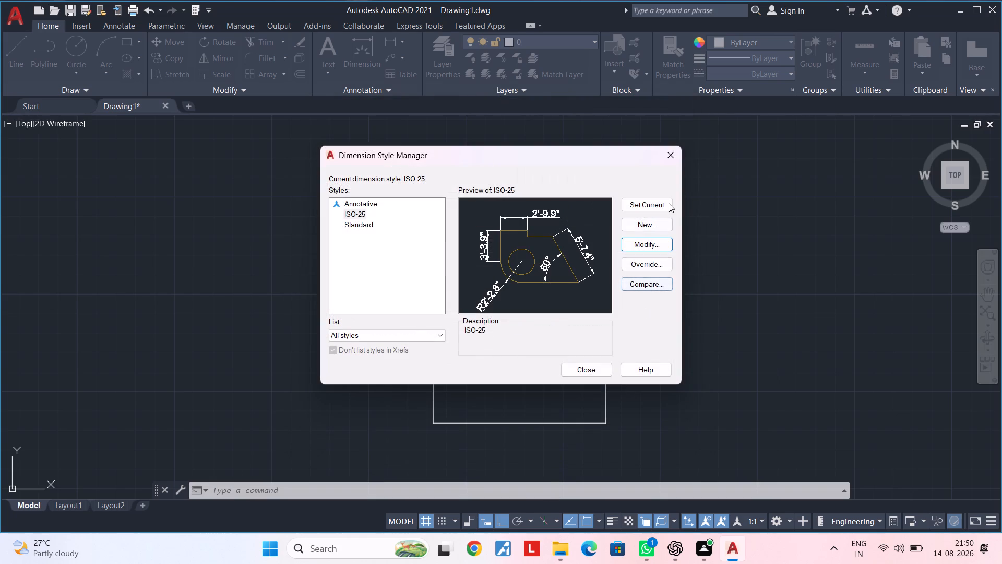
Set ISO-25 as the current dimension style and close the Dimension Style Manager.
{"action": "triple_click", "coordinate": [645, 201]}
{"action": "double_click", "coordinate": [645, 201]}
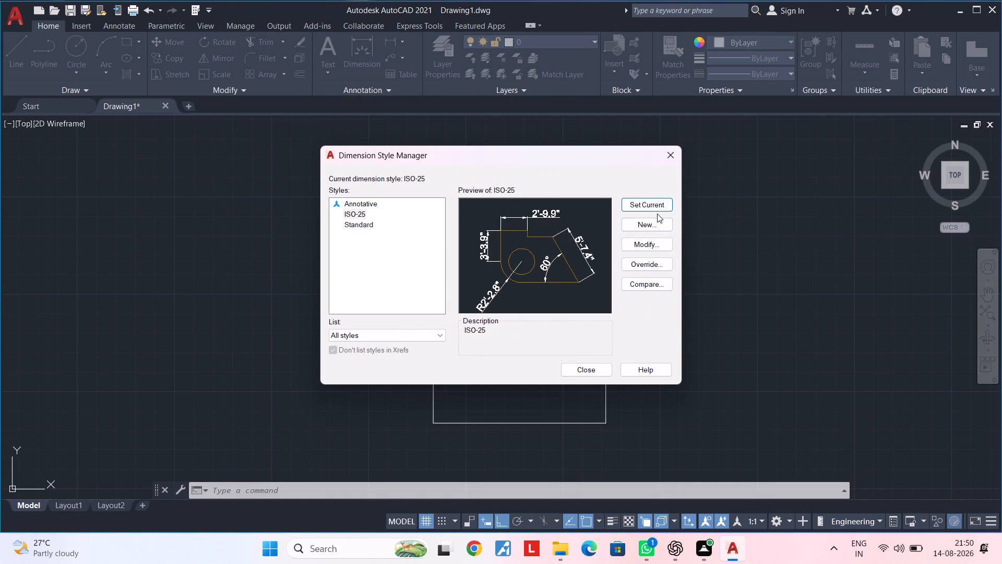
{"action": "left_click_drag", "start_coordinate": [630, 162], "coordinate": [421, 159]}
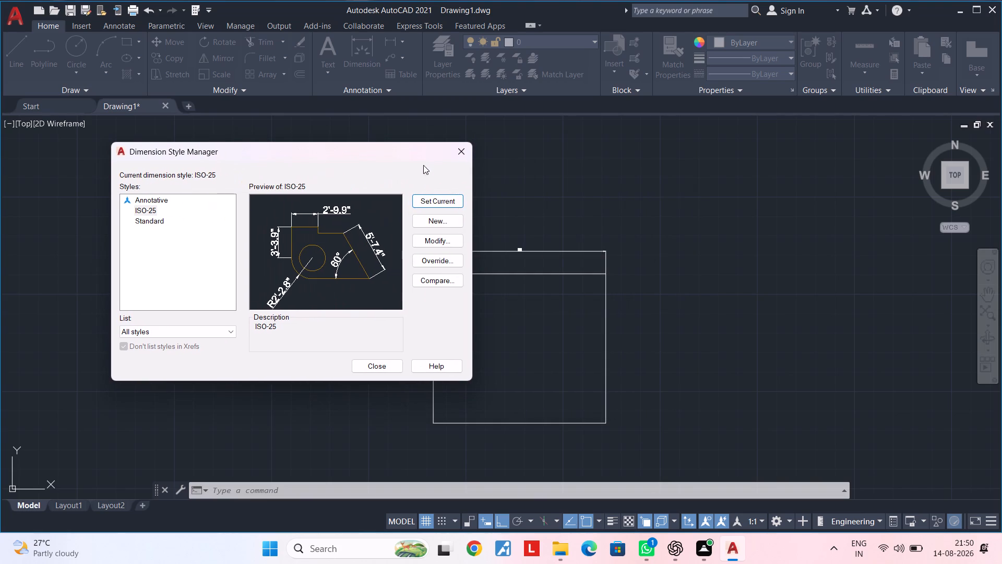
{"action": "middle_click_drag", "start_coordinate": [600, 209], "coordinate": [666, 199]}
{"action": "double_click", "coordinate": [439, 205]}
{"action": "left_click", "coordinate": [383, 371]}
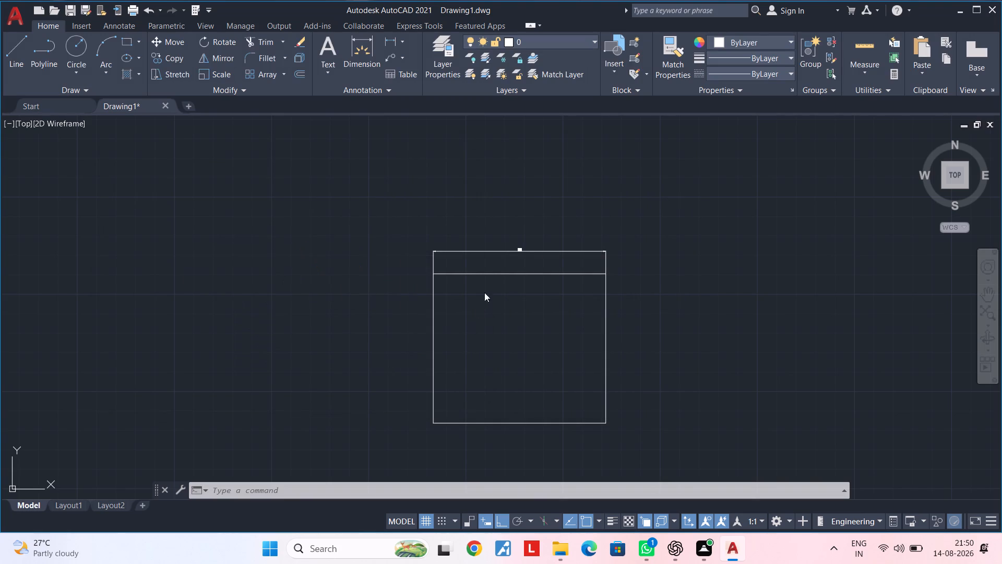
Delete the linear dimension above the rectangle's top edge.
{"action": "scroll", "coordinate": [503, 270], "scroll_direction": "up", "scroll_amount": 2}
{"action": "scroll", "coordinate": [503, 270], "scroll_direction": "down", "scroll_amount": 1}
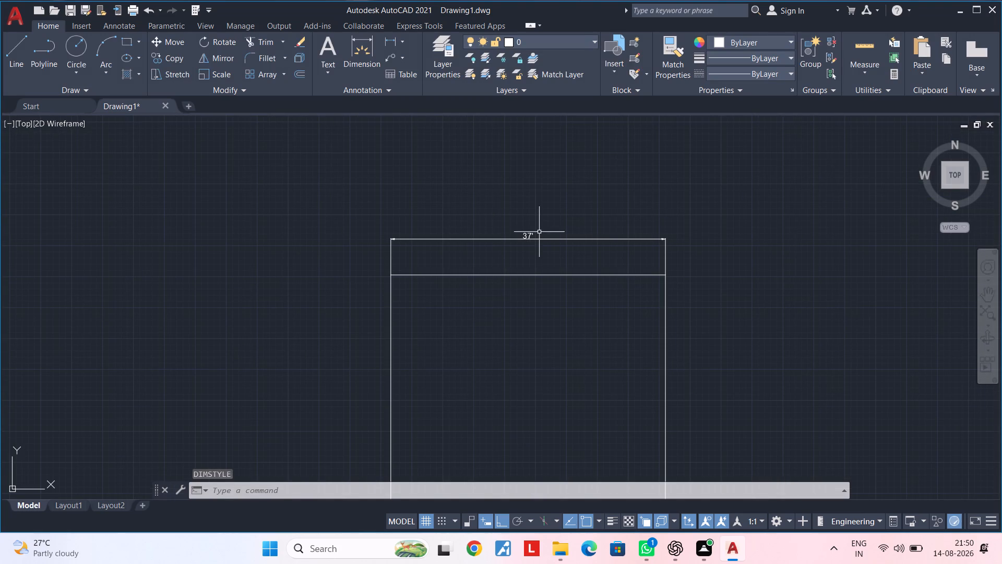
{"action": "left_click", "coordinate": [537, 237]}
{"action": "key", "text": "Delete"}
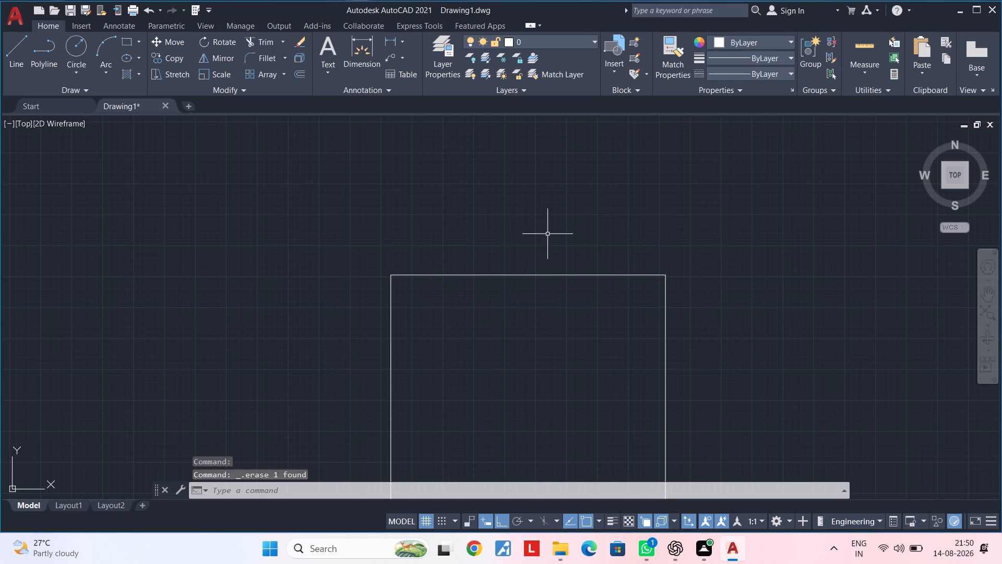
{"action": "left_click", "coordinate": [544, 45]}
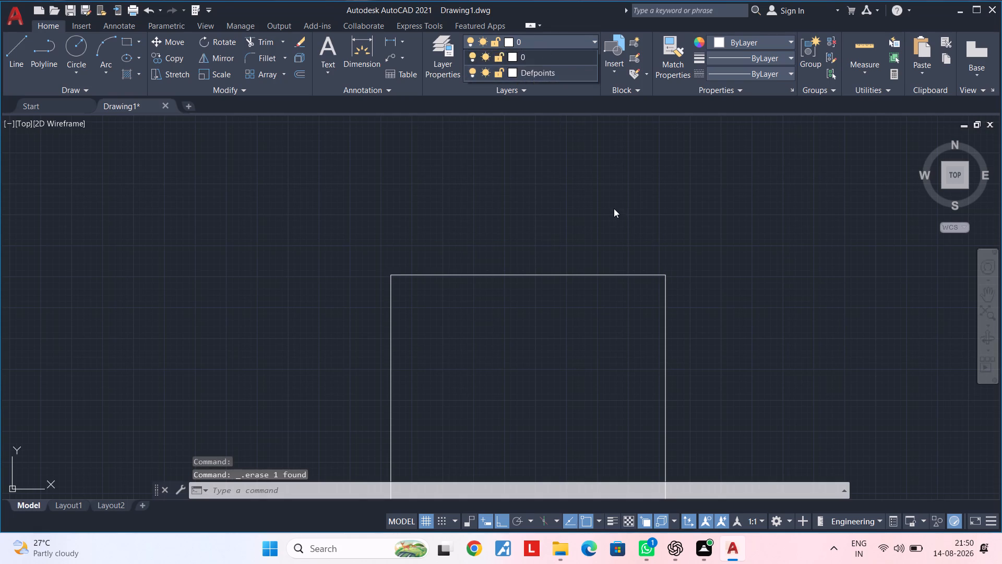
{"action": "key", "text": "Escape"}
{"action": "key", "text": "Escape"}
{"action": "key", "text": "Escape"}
Create a new layer named Doors in the Layer Properties Manager.
{"action": "left_click", "coordinate": [451, 67]}
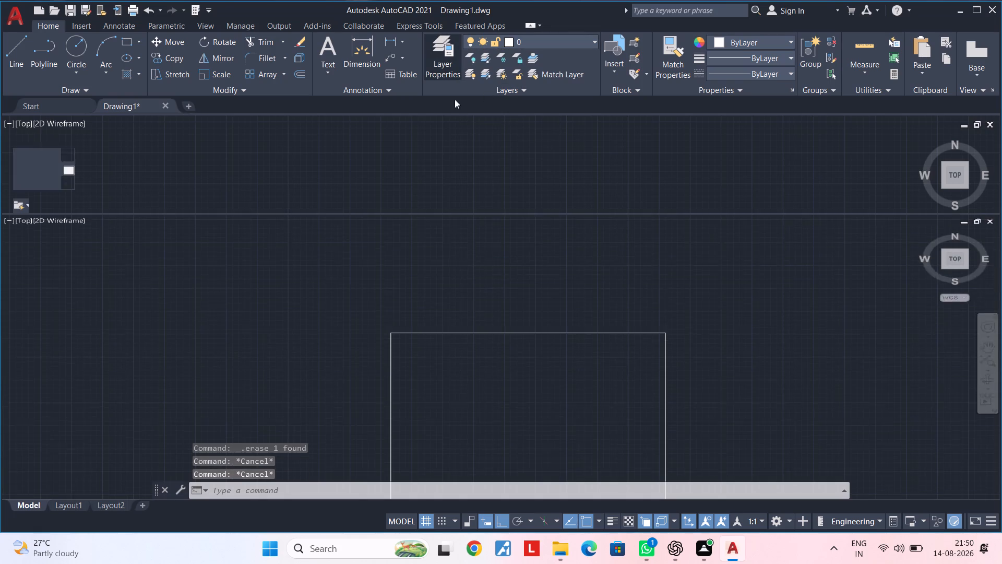
{"action": "scroll", "coordinate": [158, 262], "scroll_direction": "down", "scroll_amount": 2}
{"action": "middle_click_drag", "start_coordinate": [155, 264], "coordinate": [333, 262]}
{"action": "scroll", "coordinate": [90, 152], "scroll_direction": "up", "scroll_amount": 1}
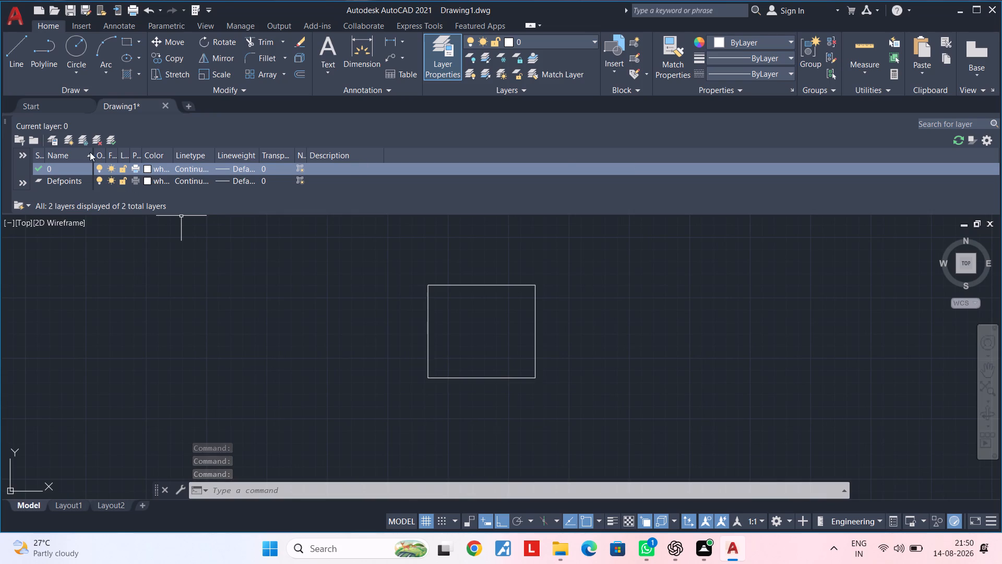
{"action": "scroll", "coordinate": [90, 152], "scroll_direction": "up", "scroll_amount": 1}
{"action": "left_click", "coordinate": [67, 138]}
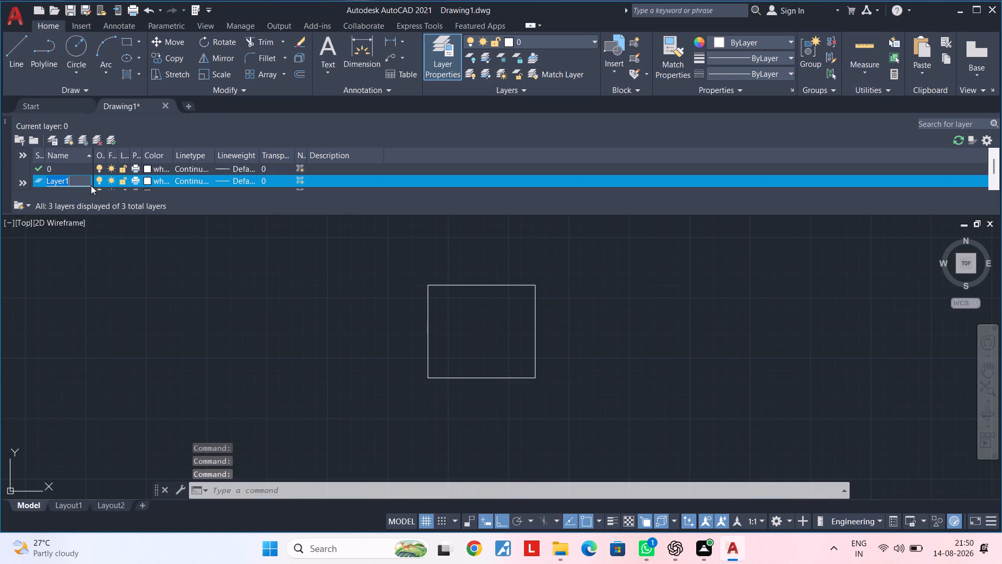
{"action": "left_click_drag", "start_coordinate": [88, 183], "coordinate": [47, 183]}
{"action": "key", "text": "BackSpace"}
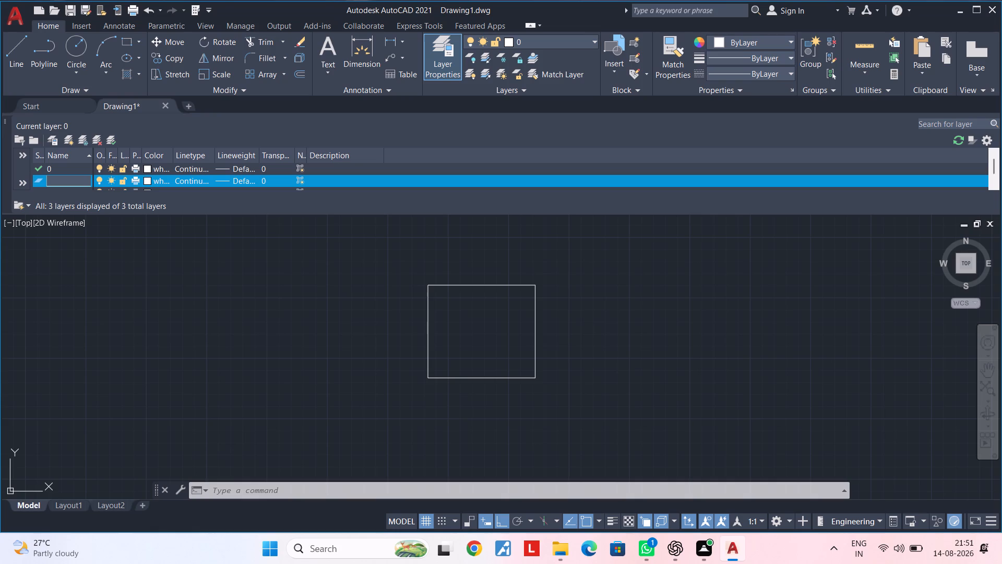
{"action": "type", "text": "doors"}
{"action": "key", "text": "BackSpace"}
{"action": "key", "text": "BackSpace"}
{"action": "key", "text": "BackSpace"}
{"action": "key", "text": "BackSpace"}
{"action": "key", "text": "BackSpace"}
{"action": "type", "text": "Doors"}
Set the Doors layer's color to red, index color 10.
{"action": "left_click", "coordinate": [148, 181]}
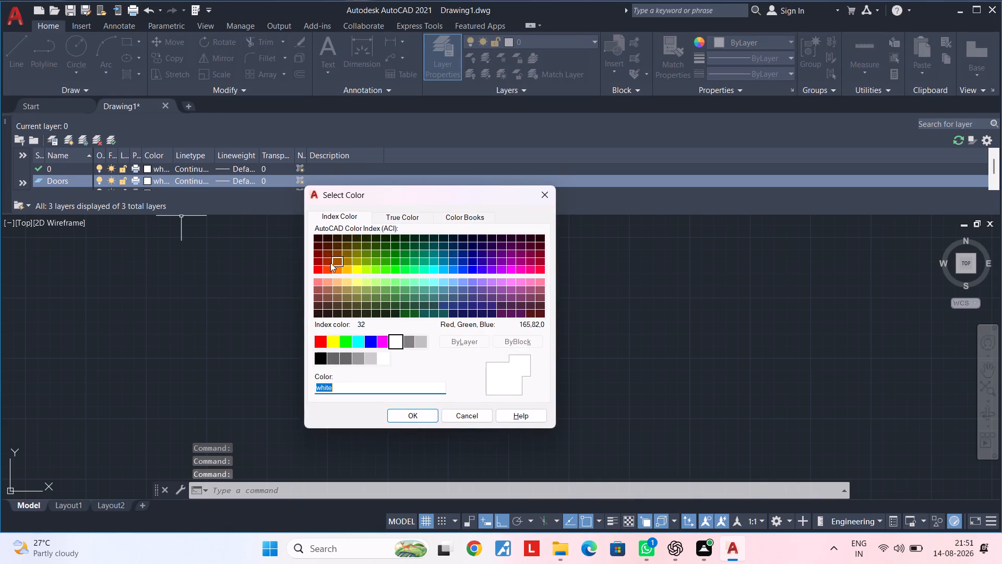
{"action": "left_click", "coordinate": [320, 268]}
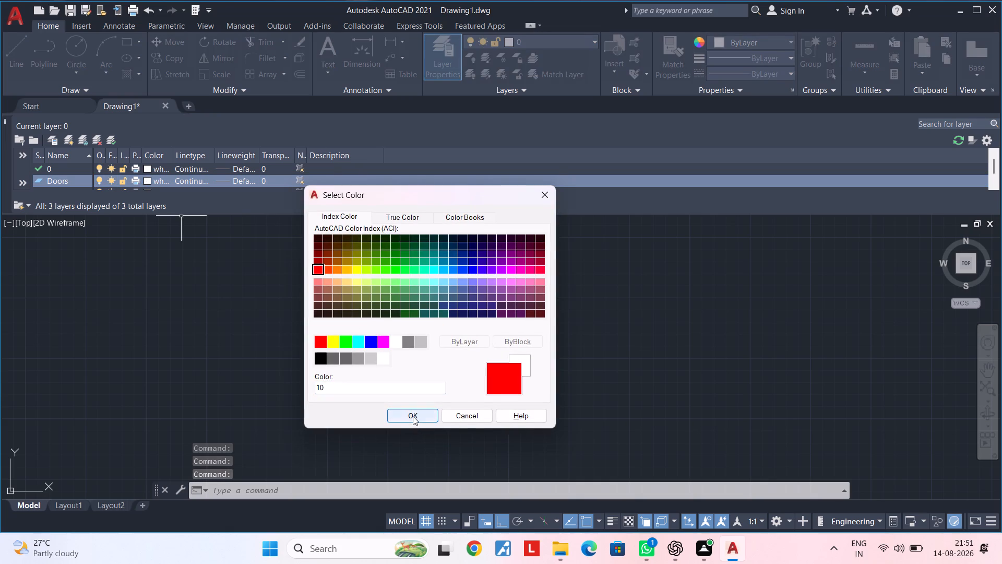
{"action": "left_click", "coordinate": [413, 416]}
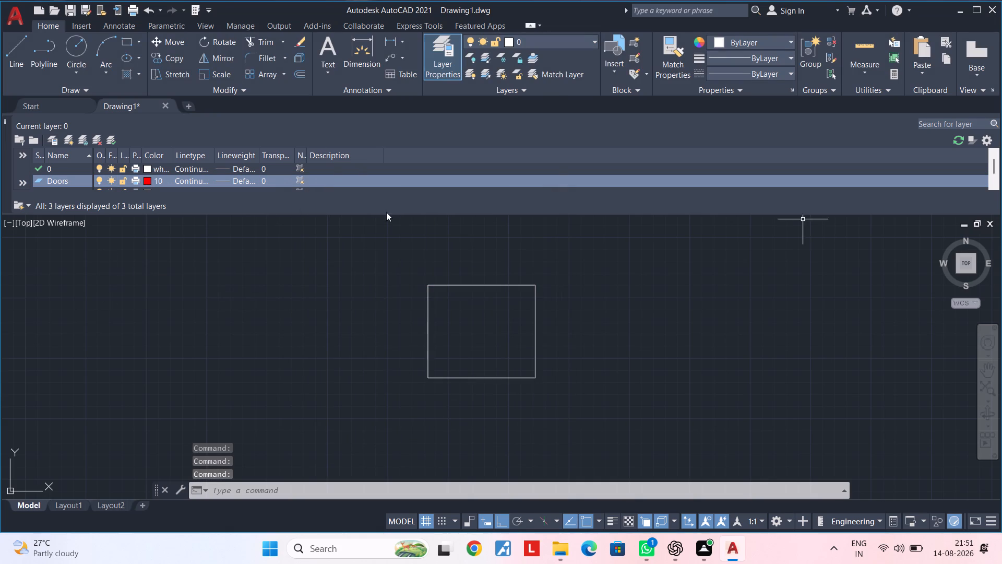
Create a new layer named Windows and set its color to blue, index color 160.
{"action": "left_click", "coordinate": [54, 166]}
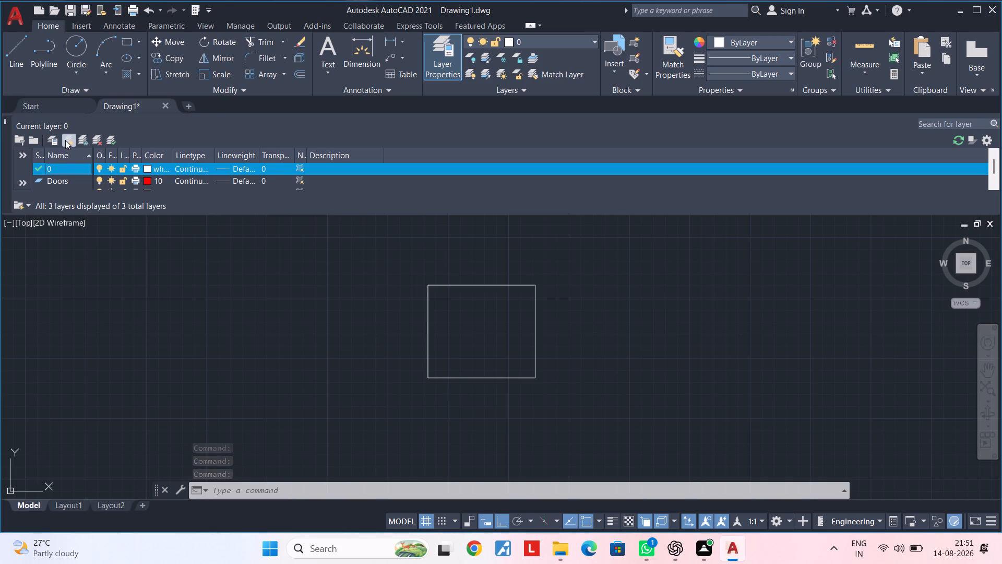
{"action": "left_click", "coordinate": [67, 140]}
{"action": "left_click_drag", "start_coordinate": [74, 179], "coordinate": [64, 179]}
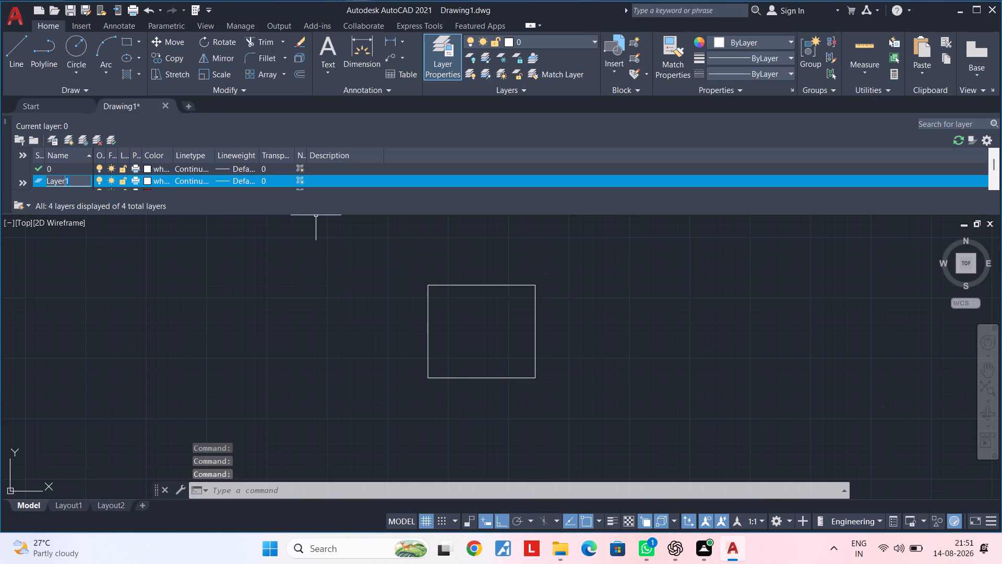
{"action": "left_click_drag", "start_coordinate": [64, 179], "coordinate": [40, 180]}
{"action": "key", "text": "BackSpace"}
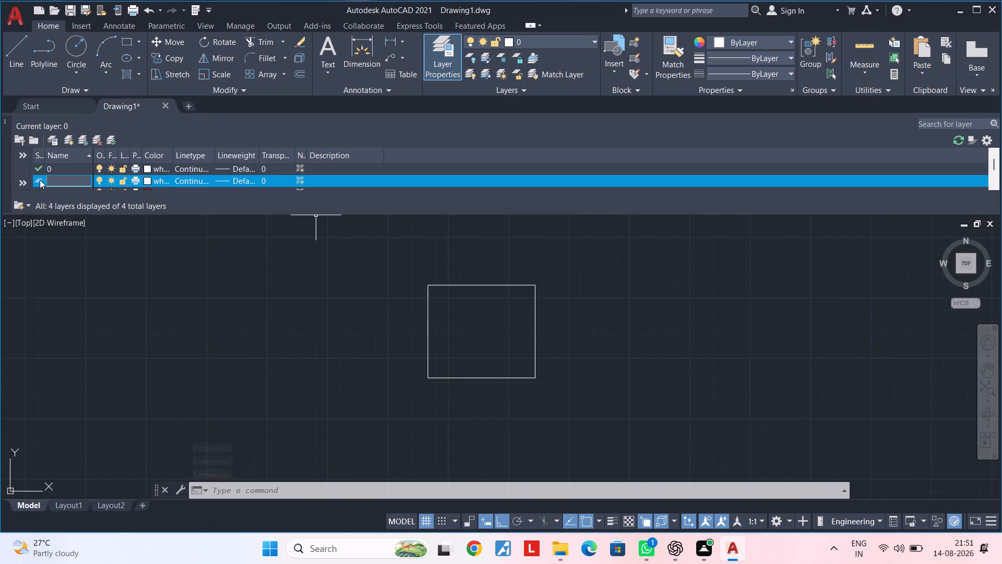
{"action": "type", "text": "Windows"}
{"action": "left_click", "coordinate": [146, 179]}
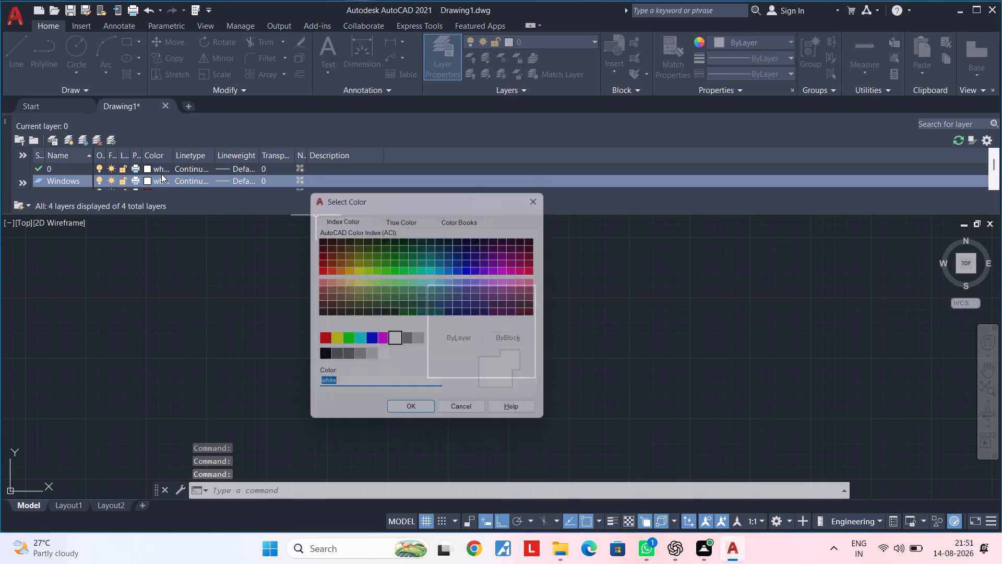
{"action": "left_click", "coordinate": [464, 270]}
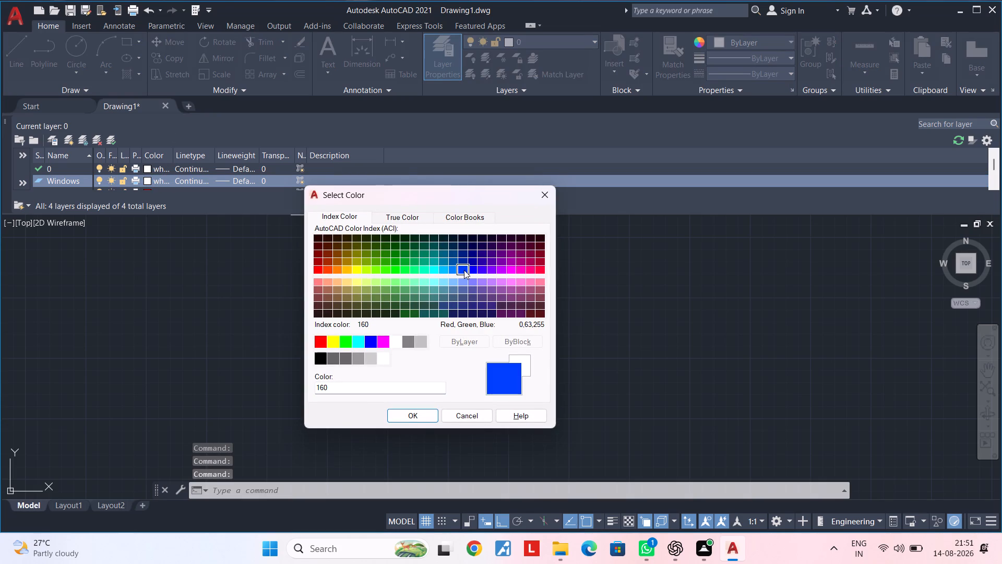
{"action": "left_click", "coordinate": [422, 418]}
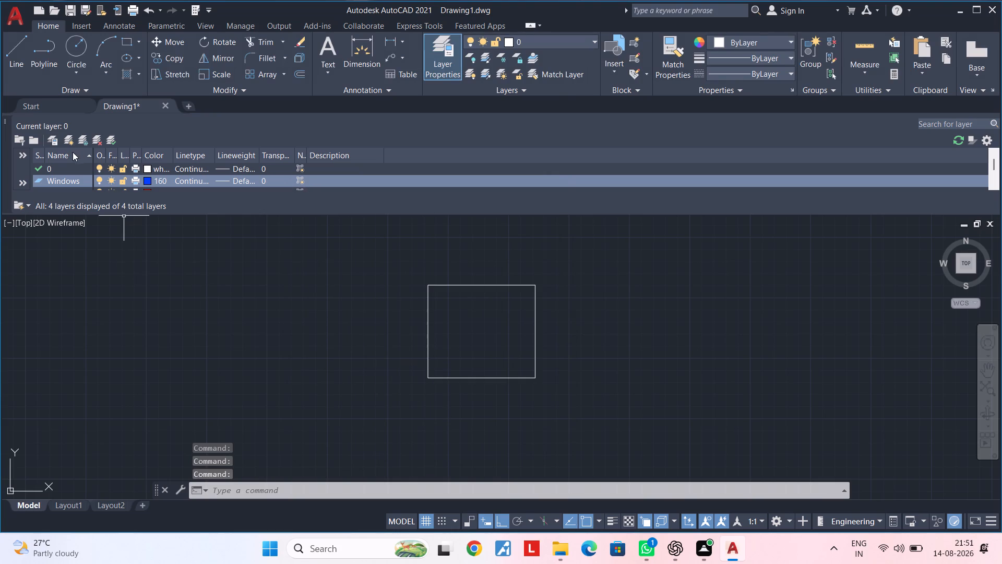
Create a new layer named Dimensions and set its color to green, index color 112.
{"action": "left_click", "coordinate": [66, 164]}
{"action": "left_click", "coordinate": [70, 142]}
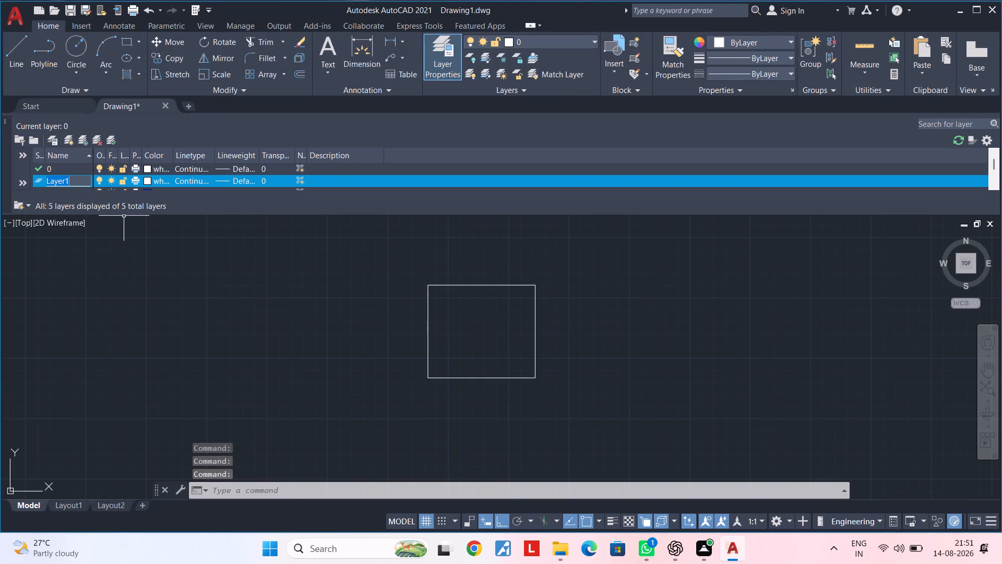
{"action": "left_click_drag", "start_coordinate": [85, 180], "coordinate": [39, 180]}
{"action": "key", "text": "BackSpace"}
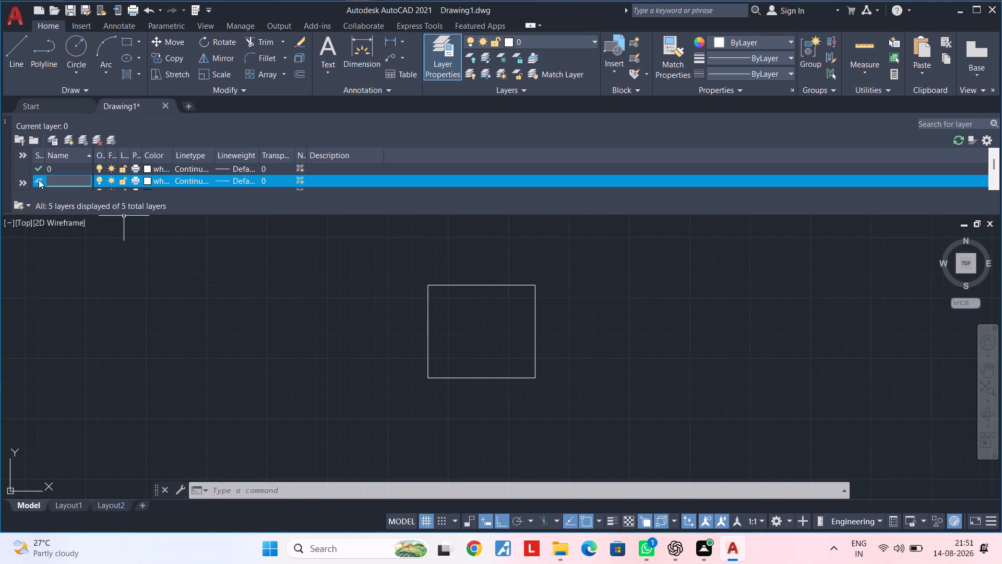
{"action": "type", "text": "Dime"}
{"action": "type", "text": "nsions"}
{"action": "left_click", "coordinate": [147, 179]}
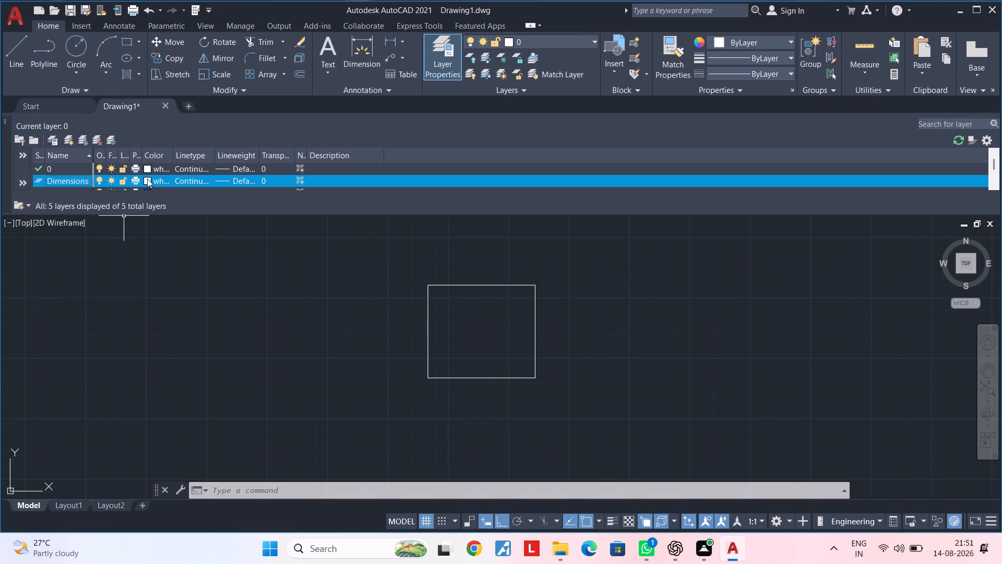
{"action": "left_click", "coordinate": [147, 179]}
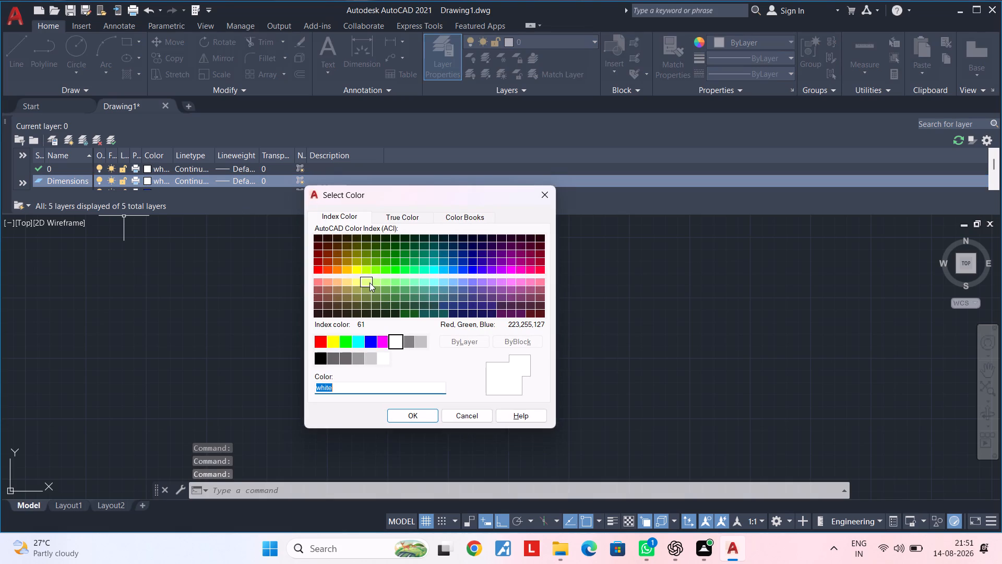
{"action": "left_click", "coordinate": [416, 264]}
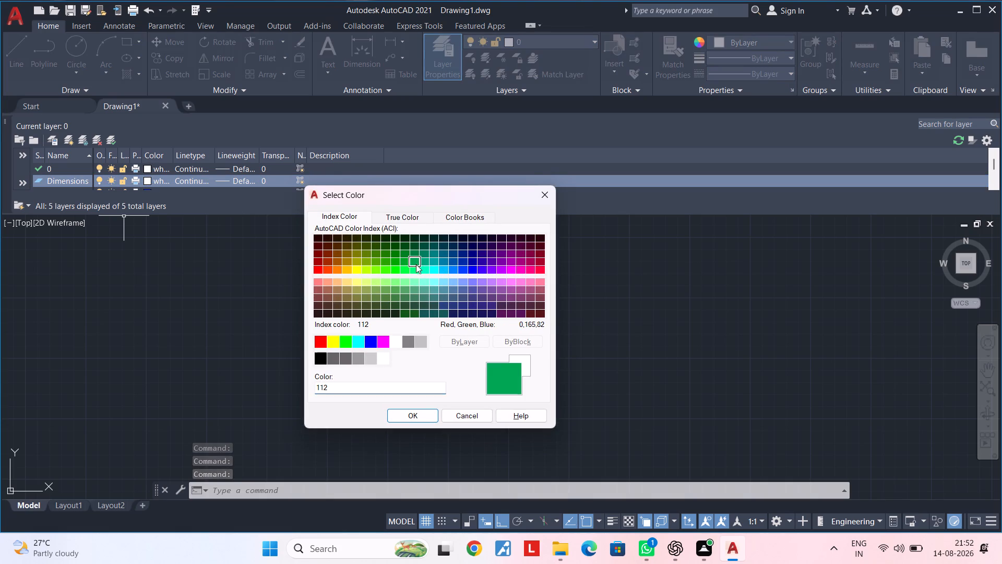
{"action": "left_click", "coordinate": [412, 416]}
Create a new layer named Text and set its color to orange, index color 30.
{"action": "middle_click_drag", "start_coordinate": [327, 335], "coordinate": [329, 335]}
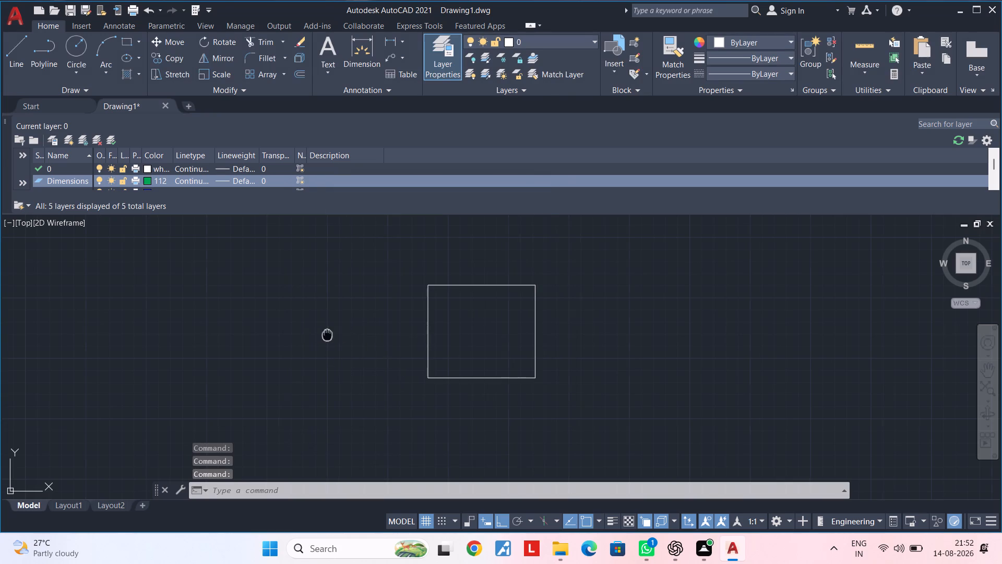
{"action": "middle_click_drag", "start_coordinate": [329, 335], "coordinate": [406, 336]}
{"action": "left_click", "coordinate": [65, 166]}
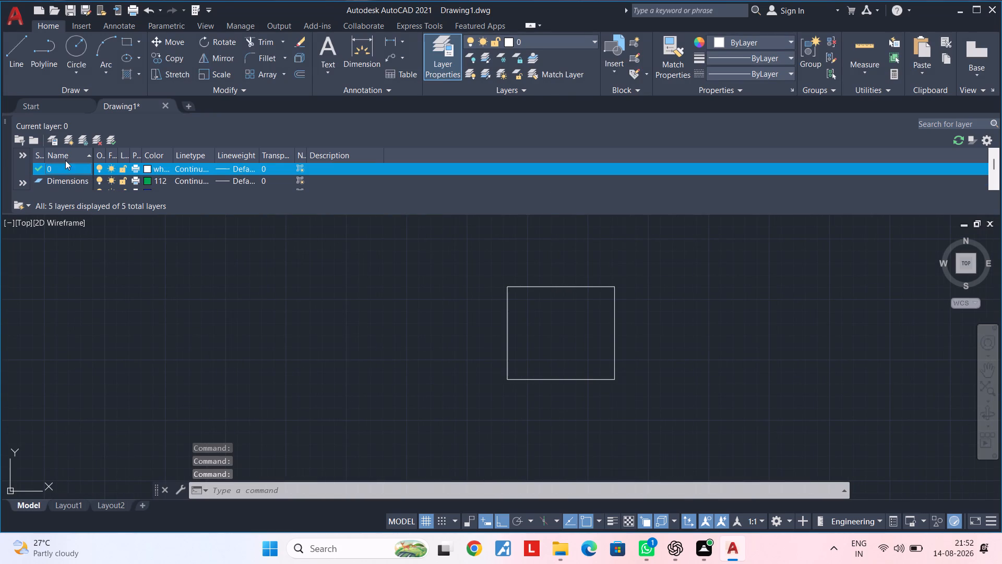
{"action": "left_click", "coordinate": [69, 144]}
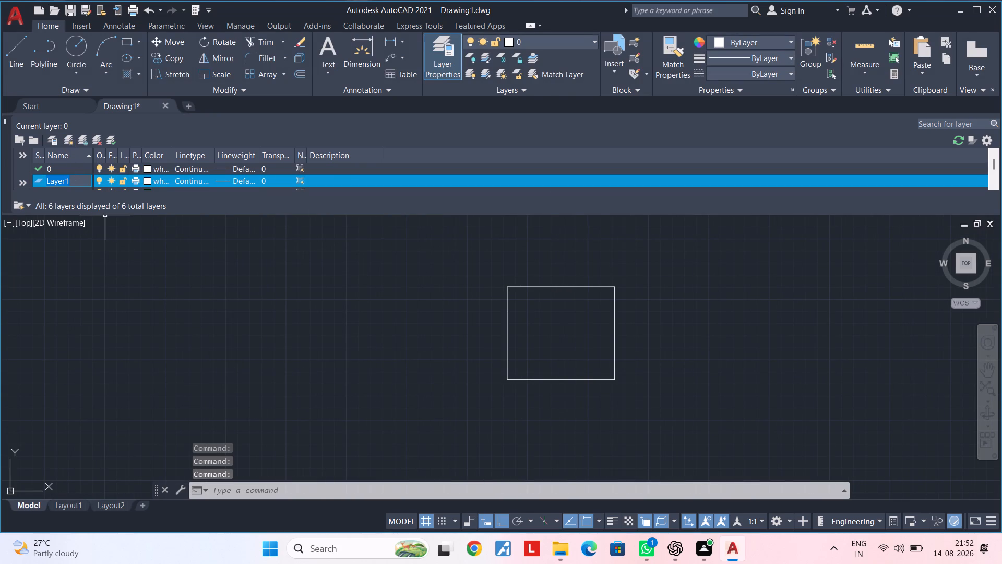
{"action": "key", "text": "BackSpace"}
{"action": "type", "text": "Text"}
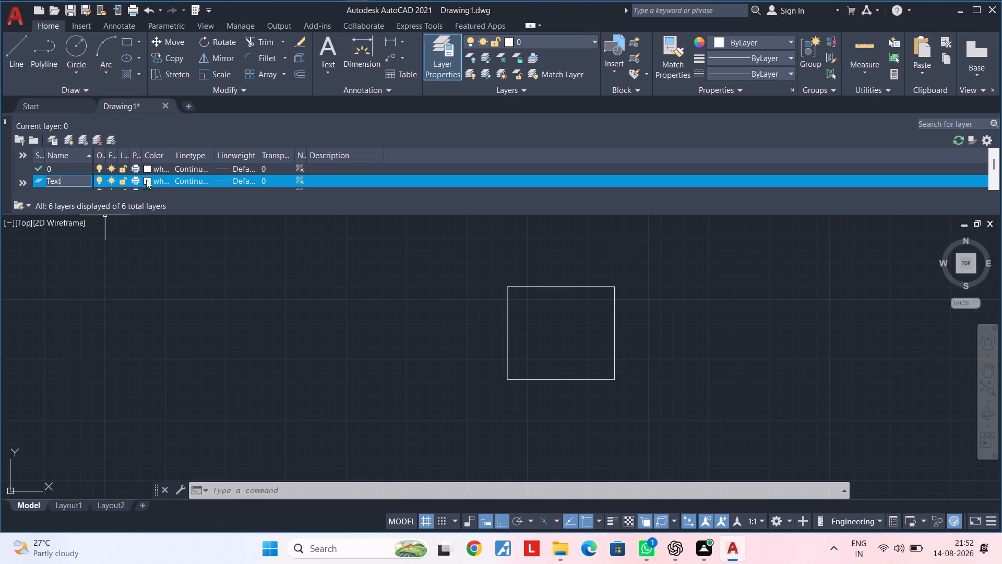
{"action": "left_click", "coordinate": [146, 180]}
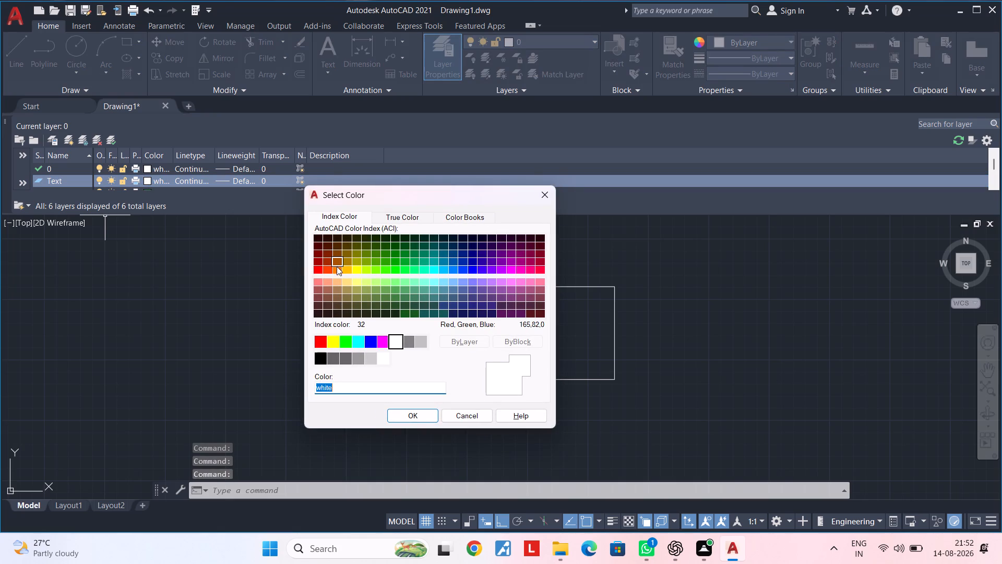
{"action": "left_click", "coordinate": [337, 271]}
{"action": "left_click", "coordinate": [409, 417]}
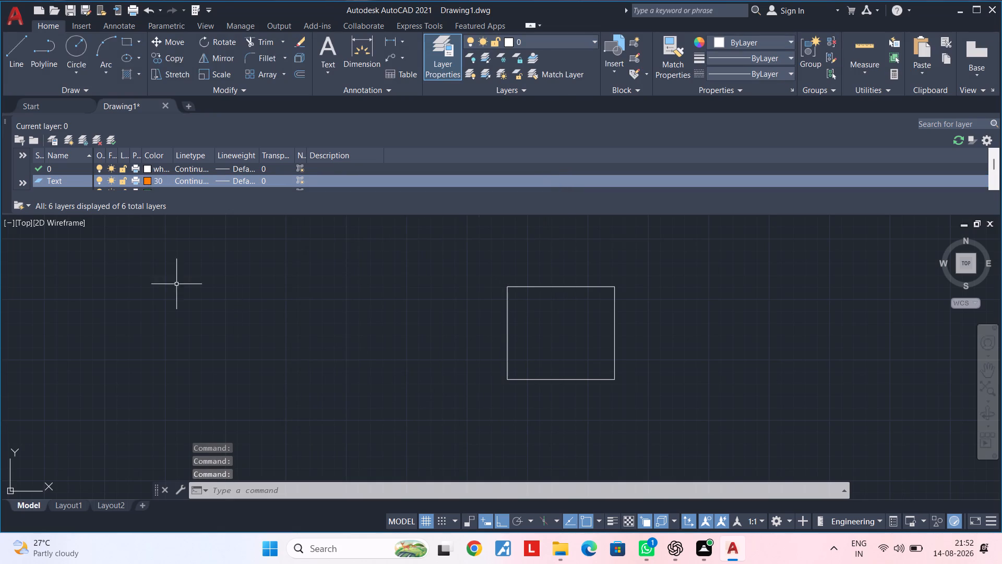
Create a new layer based on layer 0 and name it Column.
{"action": "left_click", "coordinate": [66, 166]}
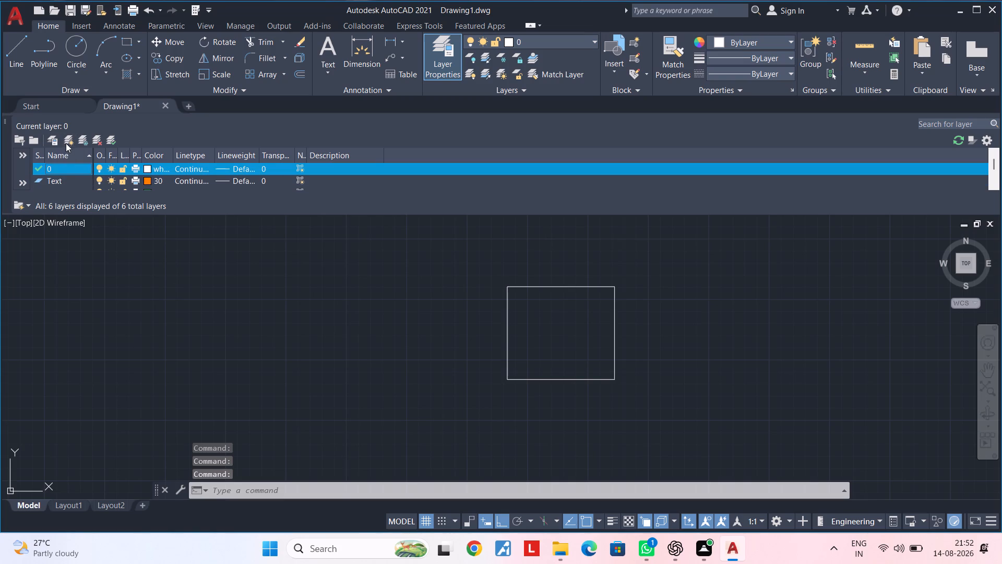
{"action": "left_click", "coordinate": [66, 143]}
{"action": "key", "text": "BackSpace"}
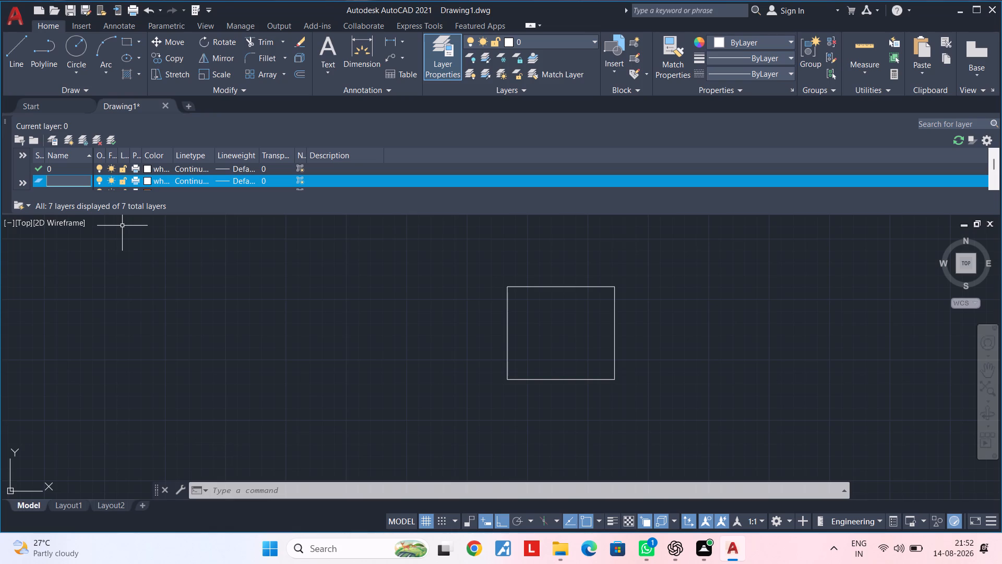
{"action": "type", "text": "co"}
{"action": "key", "text": "BackSpace"}
{"action": "key", "text": "BackSpace"}
{"action": "key", "text": "shift+c"}
{"action": "type", "text": "ol"}
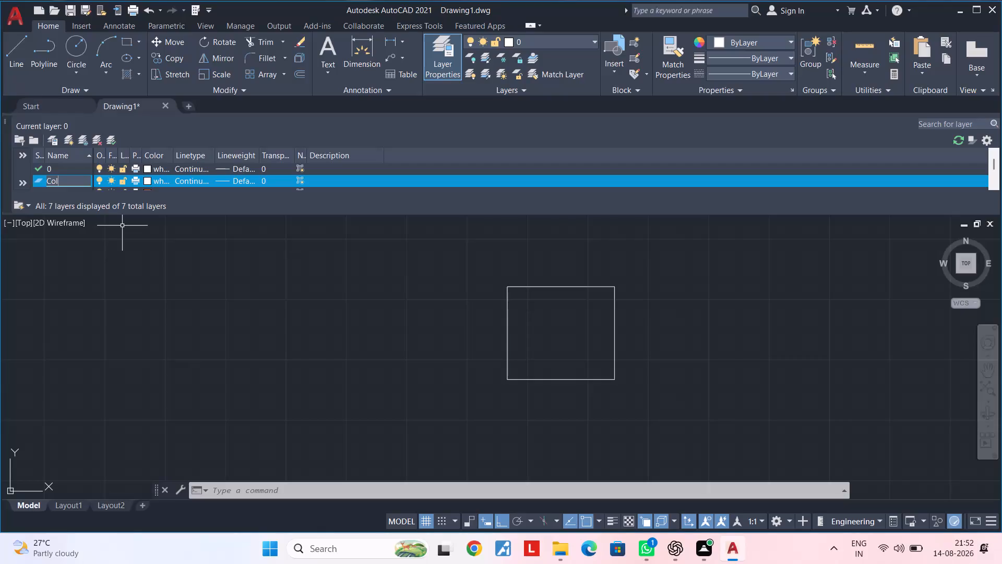
{"action": "key", "text": "u"}
{"action": "key", "text": "m"}
{"action": "key", "text": "n"}
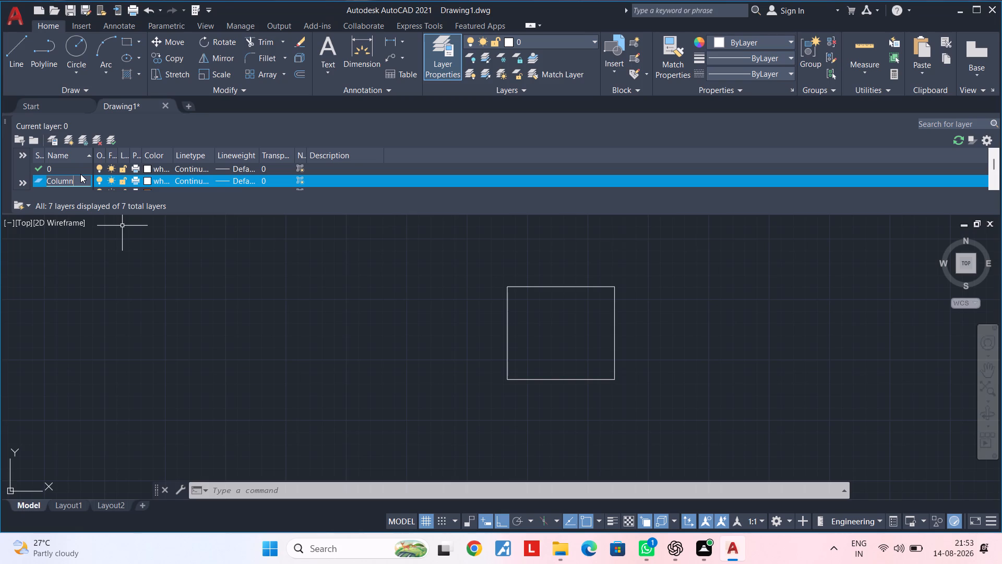
Set the Column layer's color to yellow, index color 50.
{"action": "left_click", "coordinate": [148, 181]}
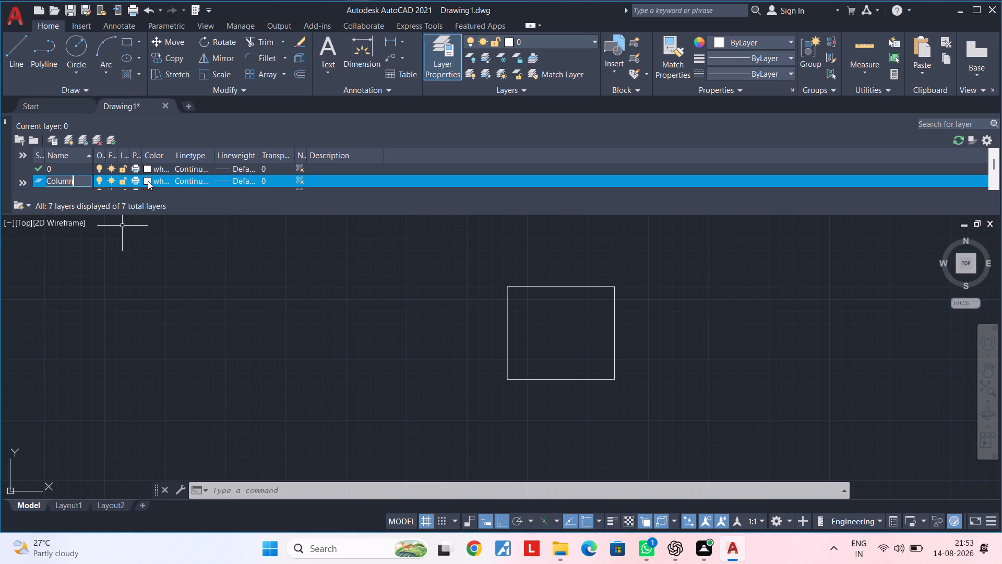
{"action": "left_click", "coordinate": [148, 181]}
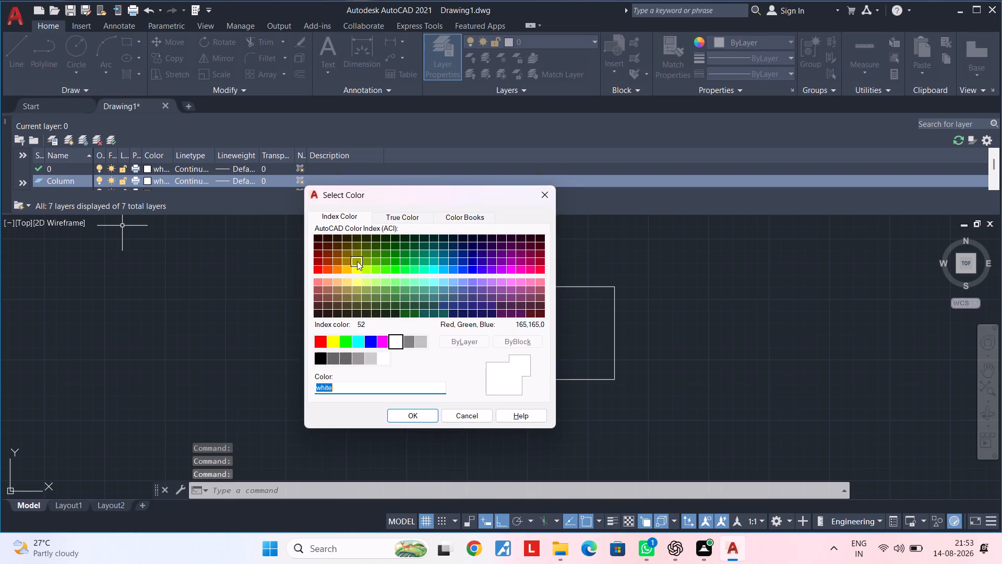
{"action": "left_click", "coordinate": [357, 261]}
{"action": "left_click", "coordinate": [353, 268]}
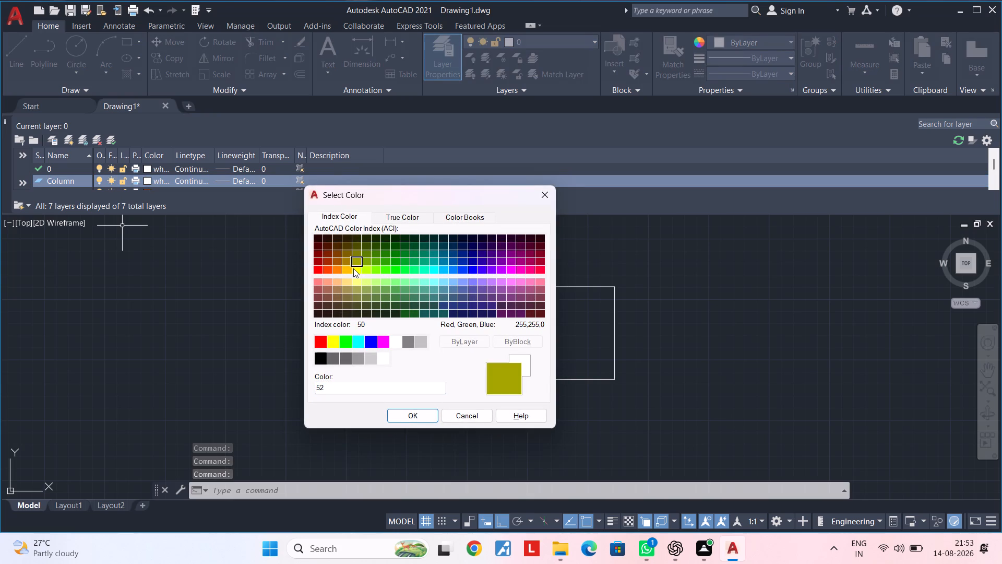
{"action": "left_click", "coordinate": [398, 409]}
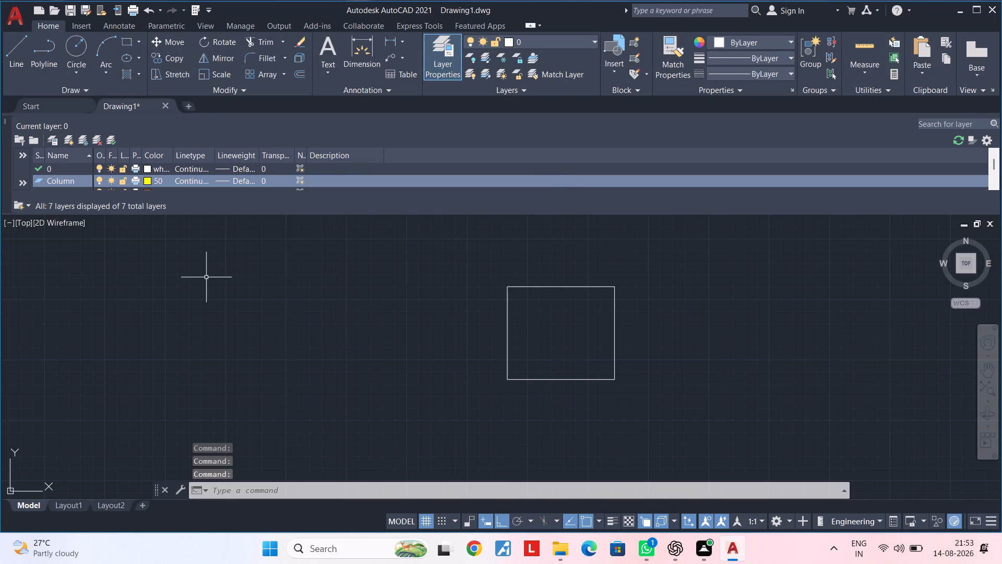
Create a new layer based on layer 0 and name it Furniture.
{"action": "middle_click_drag", "start_coordinate": [208, 269], "coordinate": [254, 269]}
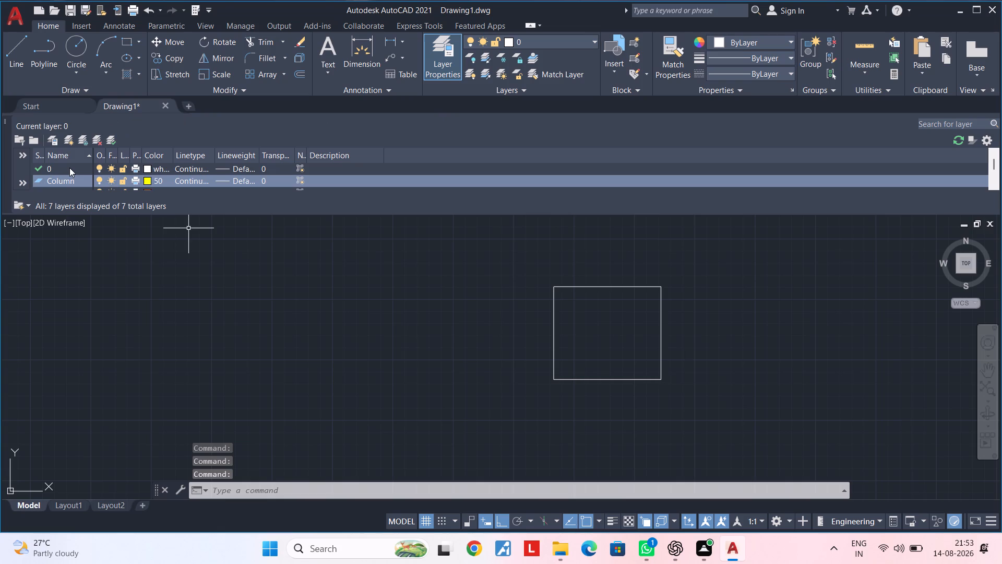
{"action": "left_click", "coordinate": [69, 168]}
{"action": "left_click", "coordinate": [66, 144]}
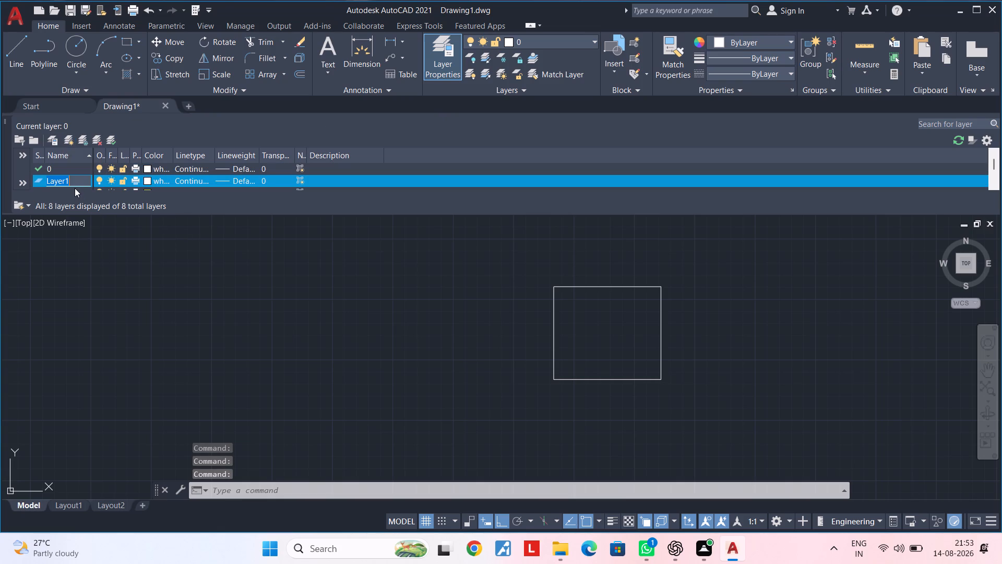
{"action": "key", "text": "BackSpace"}
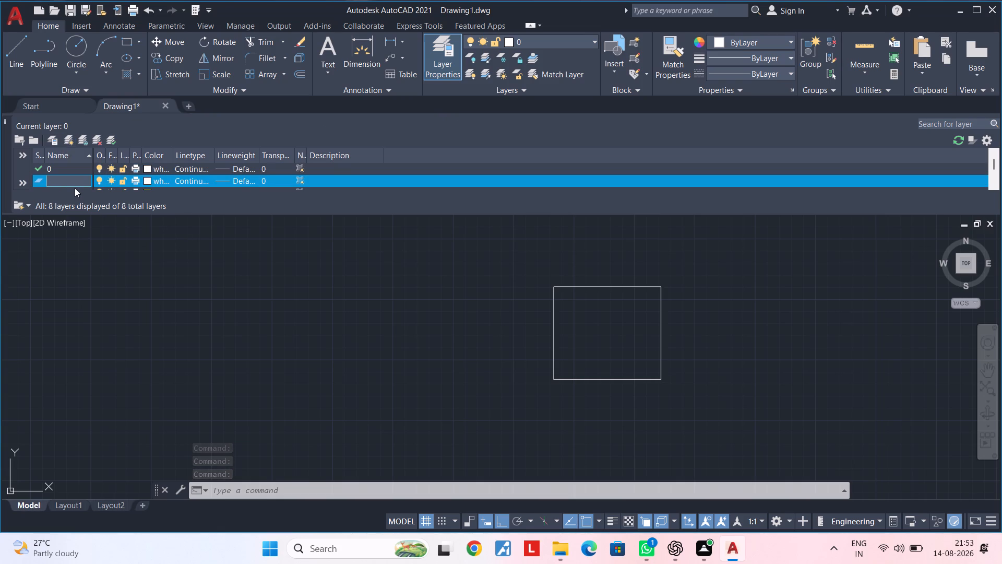
{"action": "key", "text": "f"}
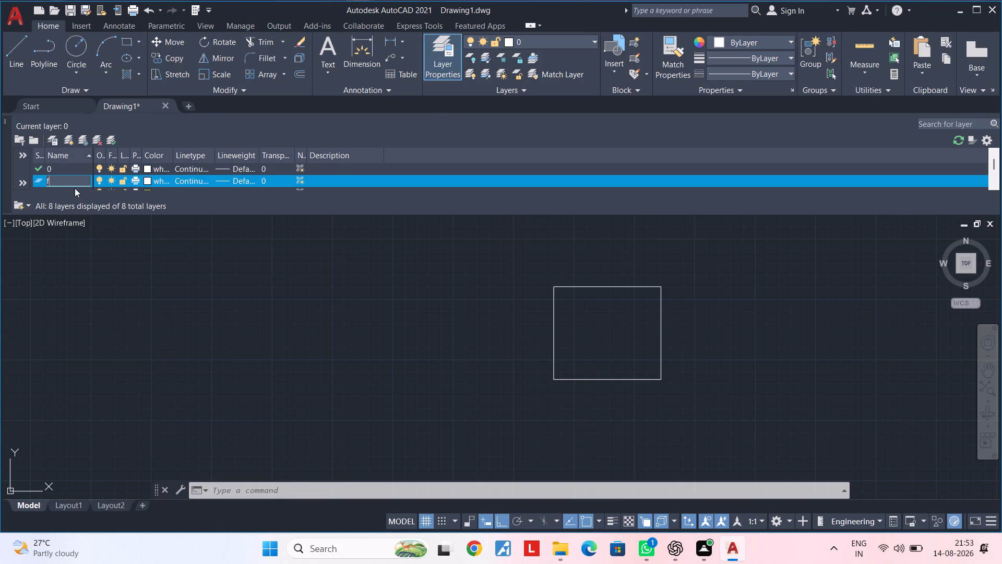
{"action": "key", "text": "BackSpace"}
{"action": "key", "text": "shift+f"}
{"action": "key", "text": "r"}
{"action": "key", "text": "BackSpace"}
{"action": "key", "text": "u"}
{"action": "key", "text": "r"}
{"action": "type", "text": "niture"}
Set the Furniture layer's color to orange, index color 30.
{"action": "left_click", "coordinate": [145, 182]}
{"action": "left_click", "coordinate": [148, 182]}
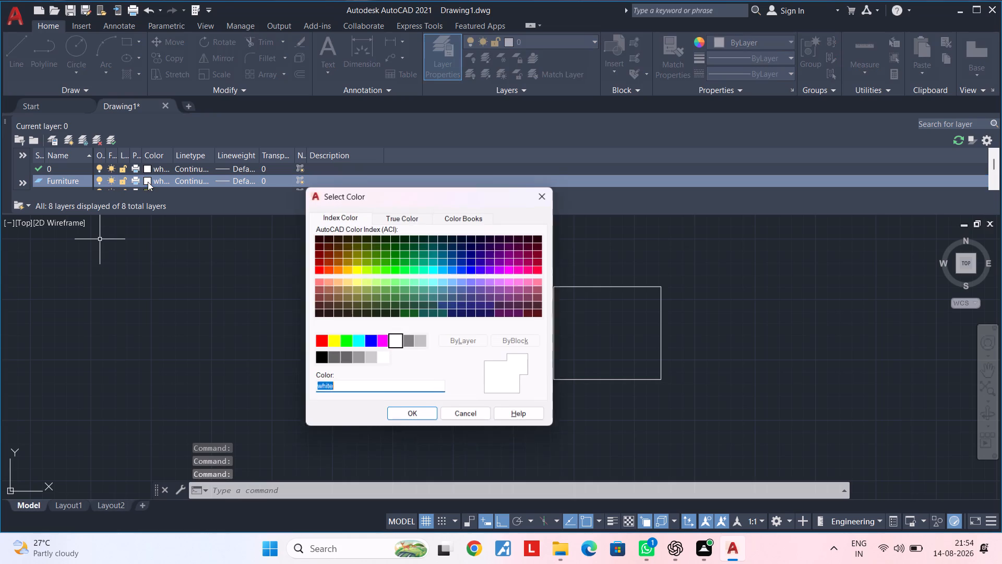
{"action": "left_click", "coordinate": [340, 274]}
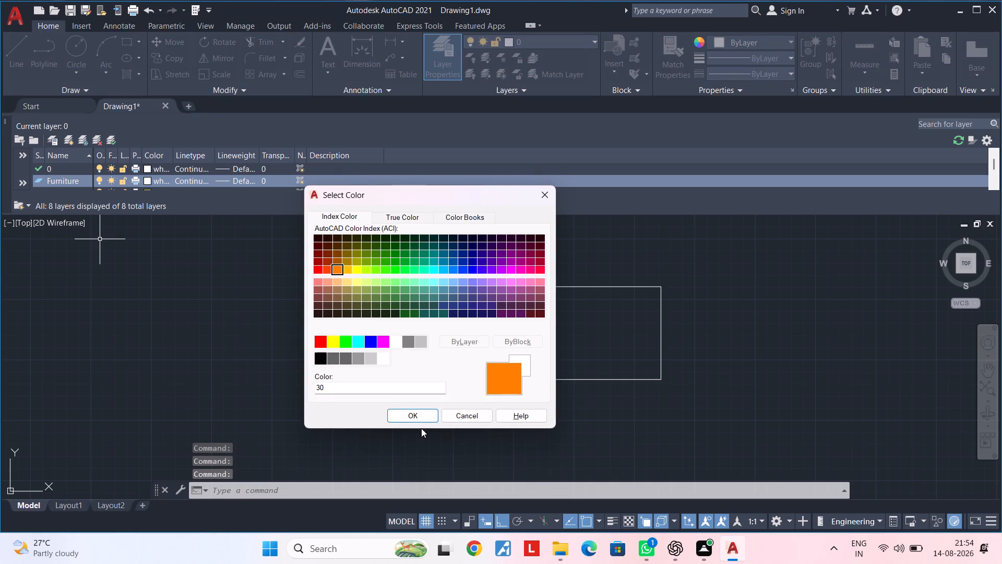
{"action": "left_click", "coordinate": [409, 413]}
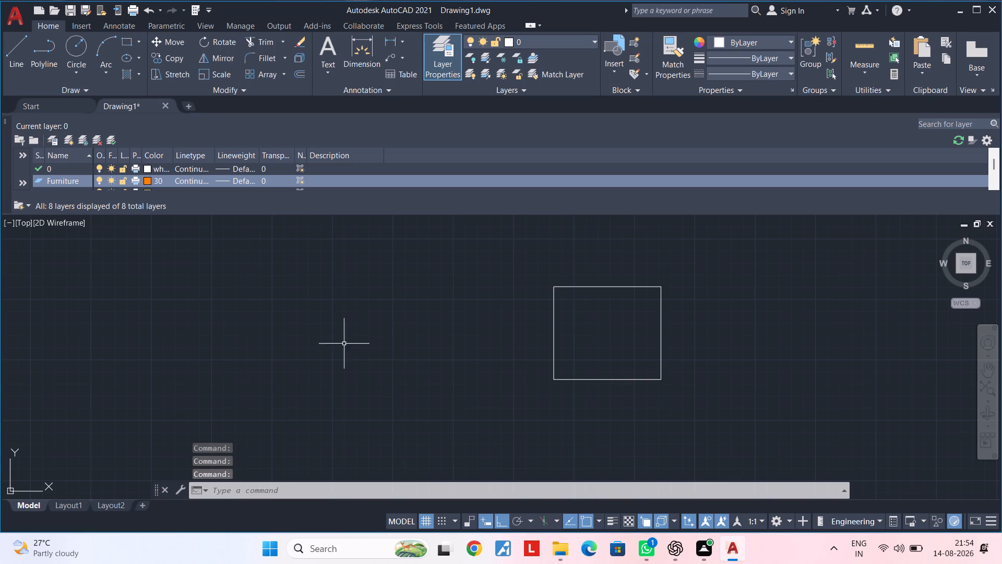
Review the layer list to check the names and colors of the layers created so far.
{"action": "middle_click_drag", "start_coordinate": [321, 322], "coordinate": [301, 324]}
{"action": "scroll", "coordinate": [231, 175], "scroll_direction": "down", "scroll_amount": 2}
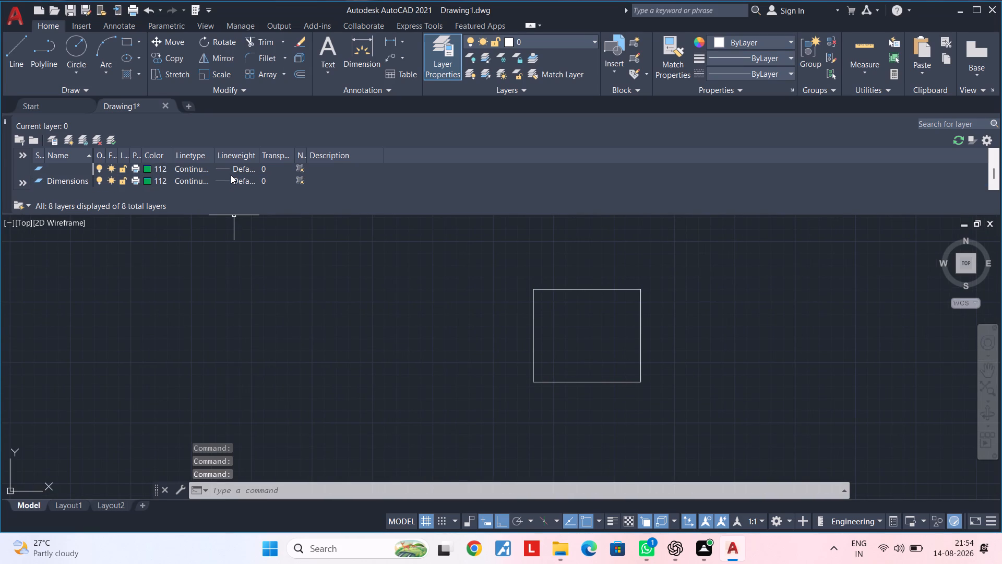
{"action": "scroll", "coordinate": [231, 175], "scroll_direction": "down", "scroll_amount": 2}
{"action": "scroll", "coordinate": [231, 175], "scroll_direction": "up", "scroll_amount": 4}
{"action": "scroll", "coordinate": [231, 177], "scroll_direction": "down", "scroll_amount": 1}
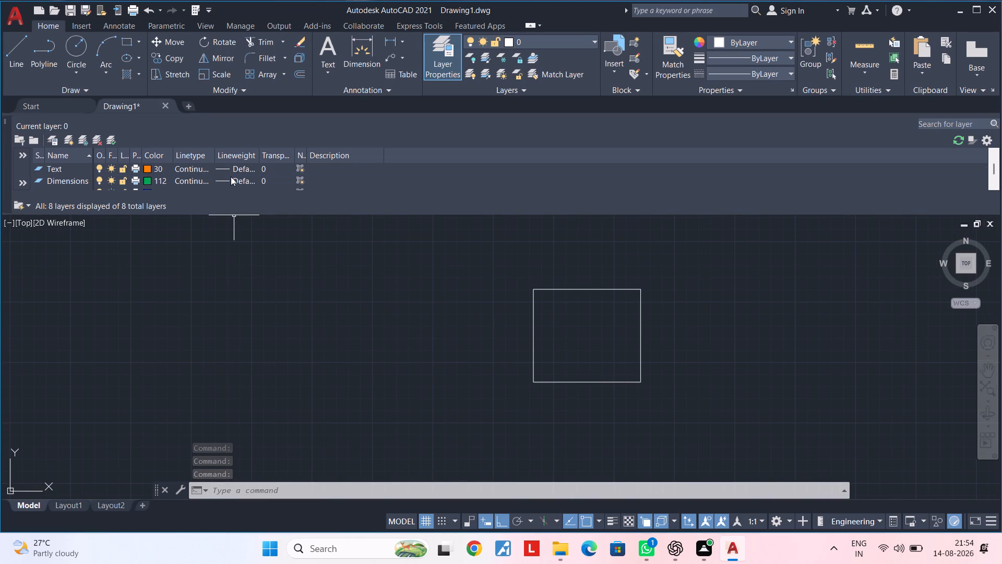
{"action": "scroll", "coordinate": [231, 177], "scroll_direction": "down", "scroll_amount": 1}
{"action": "scroll", "coordinate": [231, 177], "scroll_direction": "up", "scroll_amount": 1}
{"action": "scroll", "coordinate": [231, 177], "scroll_direction": "down", "scroll_amount": 1}
{"action": "scroll", "coordinate": [231, 177], "scroll_direction": "up", "scroll_amount": 1}
{"action": "scroll", "coordinate": [231, 177], "scroll_direction": "down", "scroll_amount": 2}
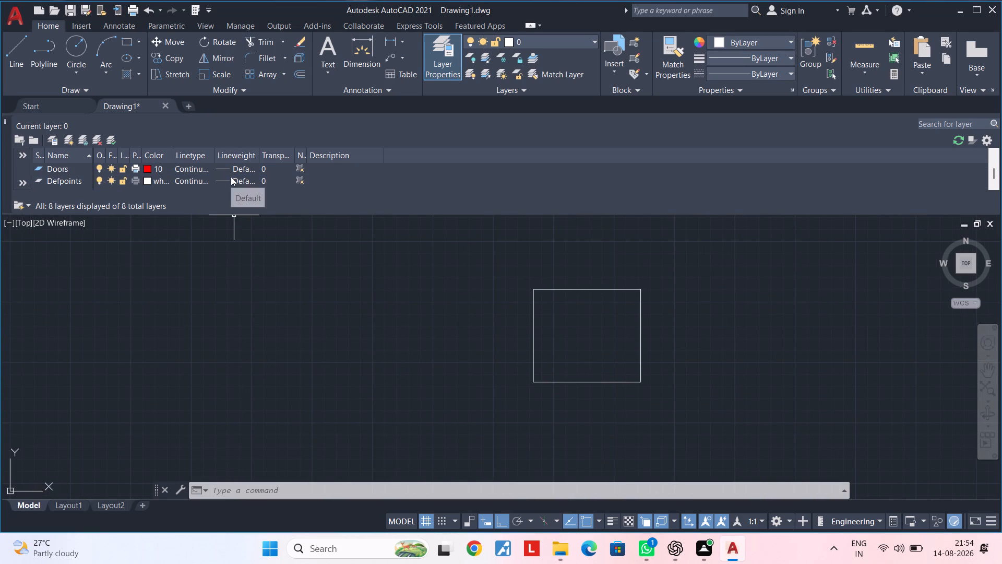
{"action": "scroll", "coordinate": [231, 177], "scroll_direction": "up", "scroll_amount": 4}
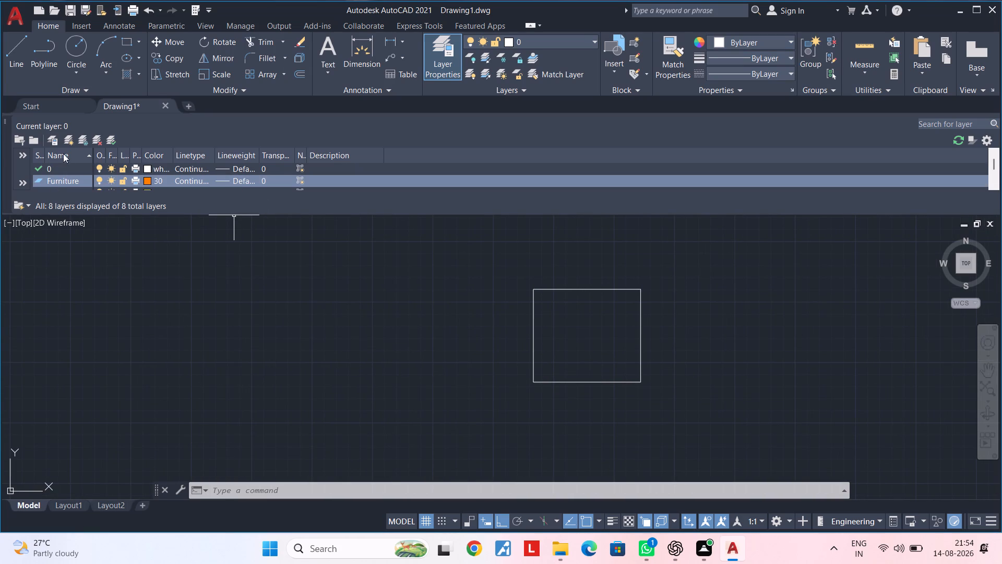
Create a new layer named stair case.
{"action": "left_click", "coordinate": [68, 136]}
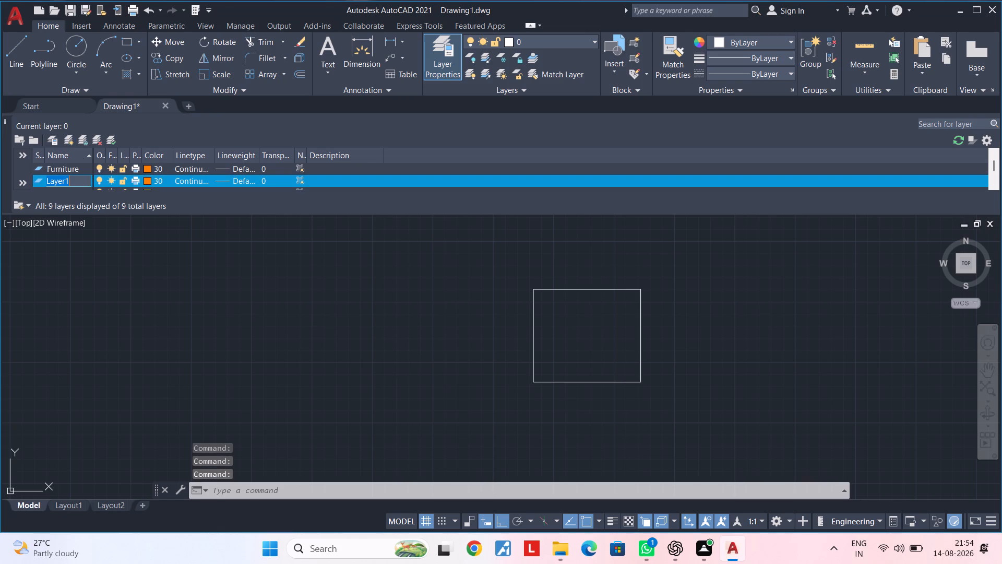
{"action": "key", "text": "BackSpace"}
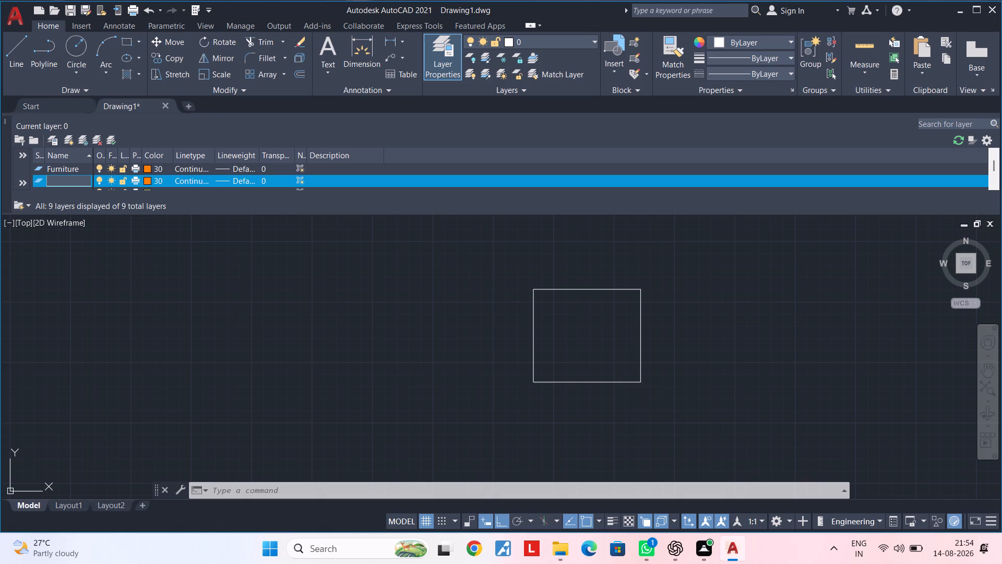
{"action": "type", "text": "stair"}
{"action": "key", "text": "space"}
{"action": "type", "text": "case"}
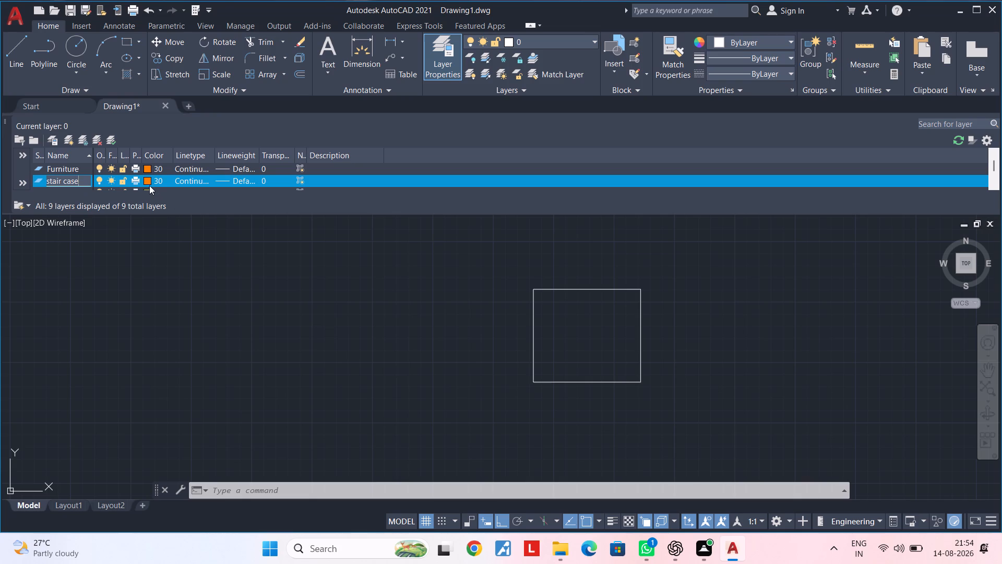
Set the stair case layer's color to dark blue, index color 199.
{"action": "left_click", "coordinate": [148, 180]}
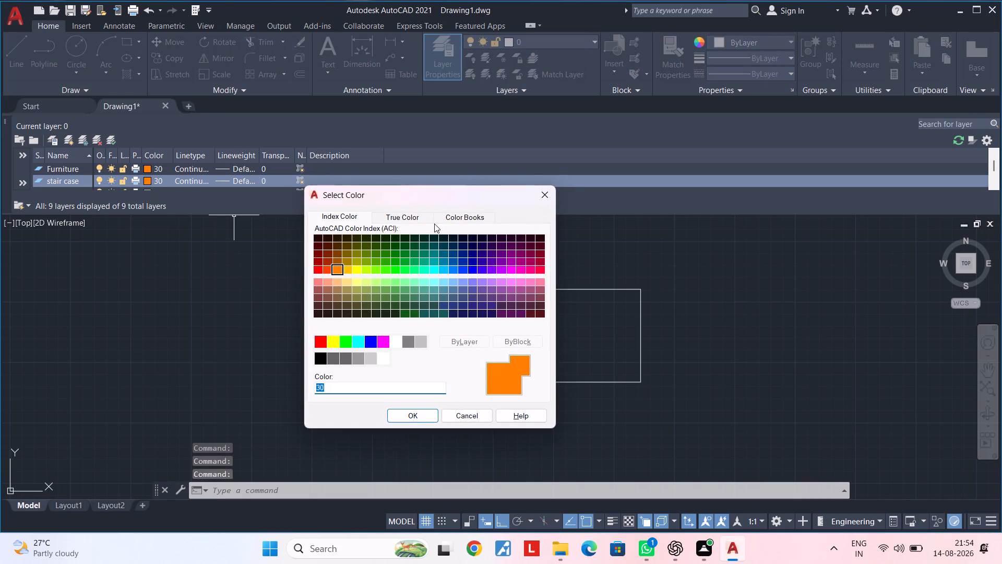
{"action": "left_click", "coordinate": [455, 271]}
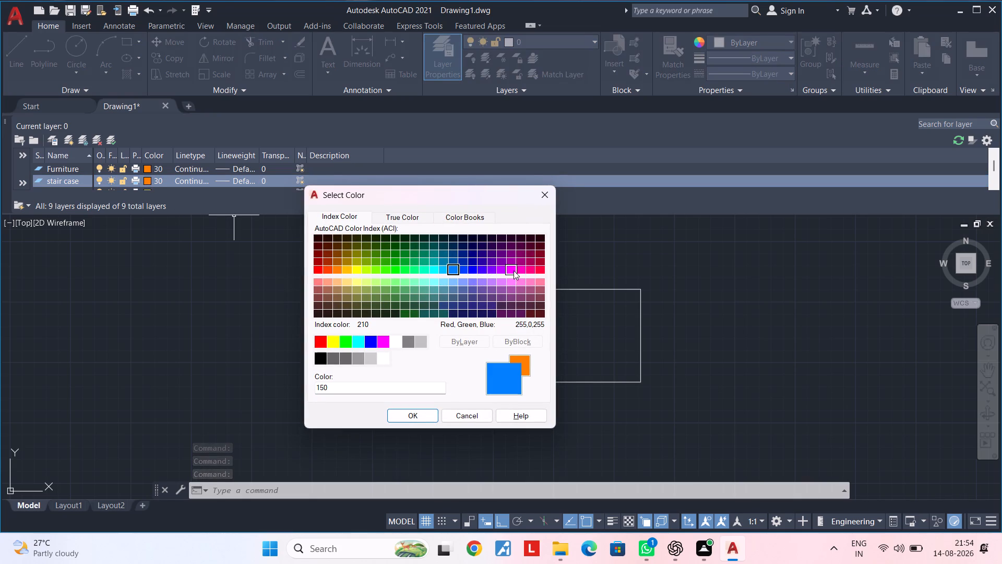
{"action": "left_click", "coordinate": [522, 271]}
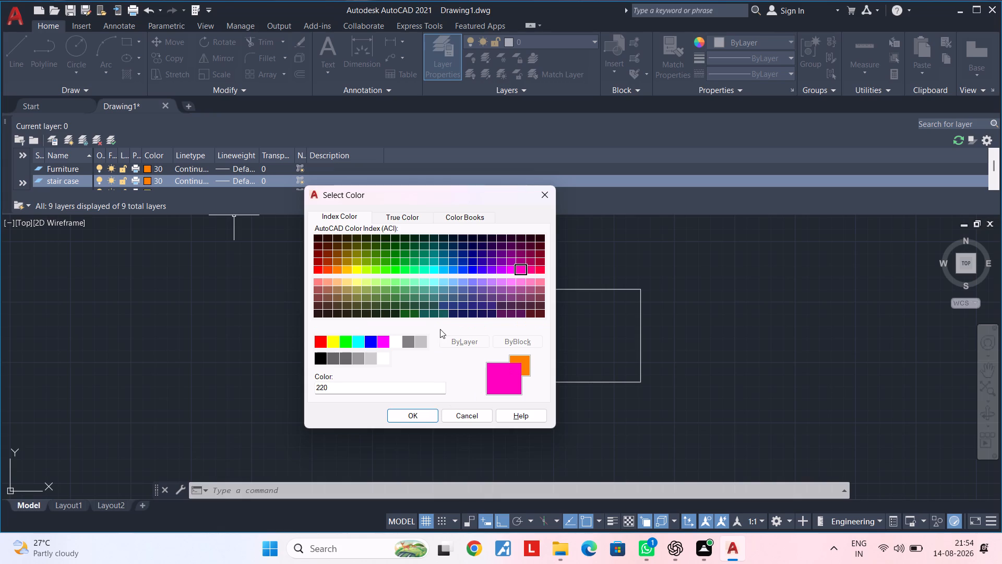
{"action": "left_click", "coordinate": [456, 316]}
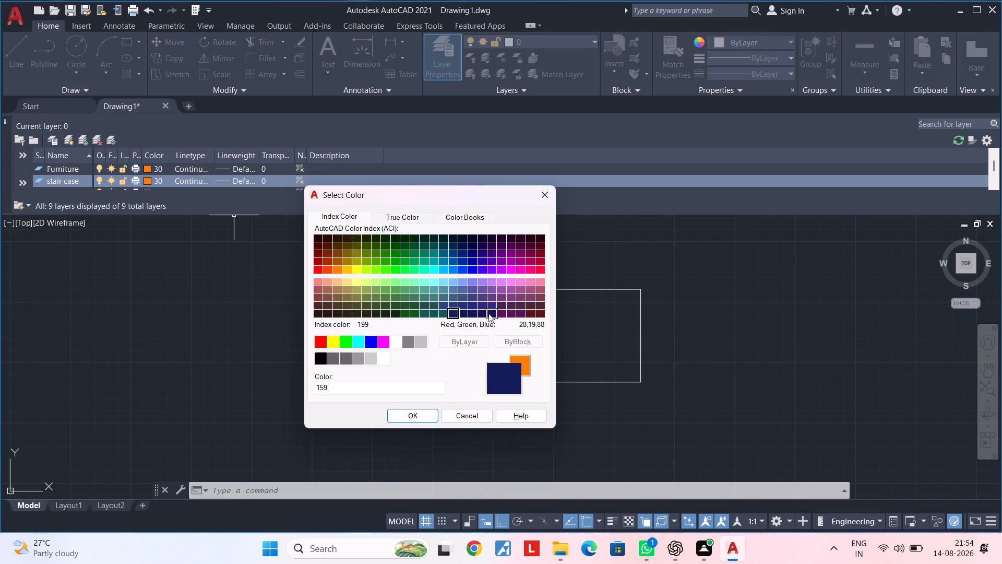
{"action": "left_click", "coordinate": [488, 313]}
{"action": "left_click", "coordinate": [422, 416]}
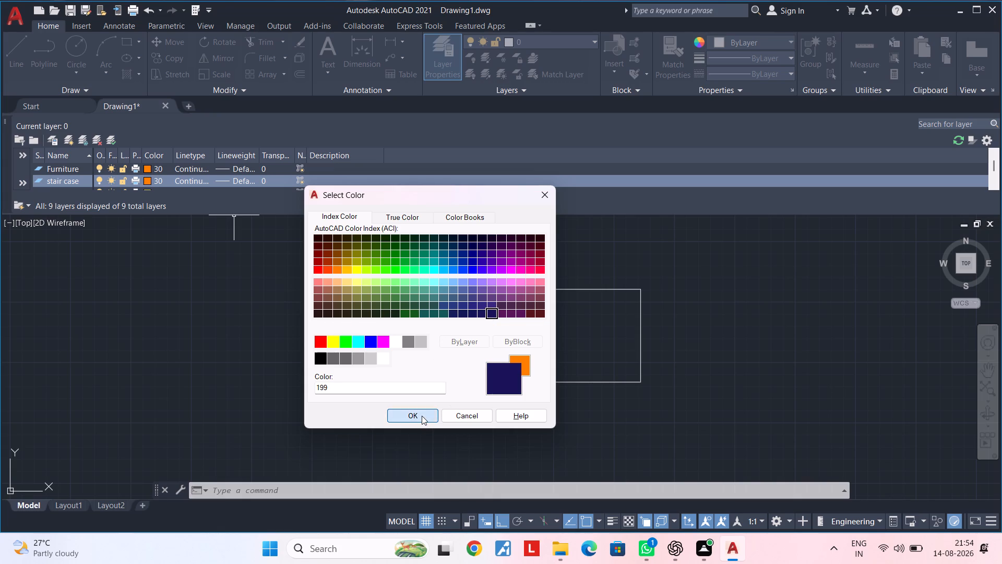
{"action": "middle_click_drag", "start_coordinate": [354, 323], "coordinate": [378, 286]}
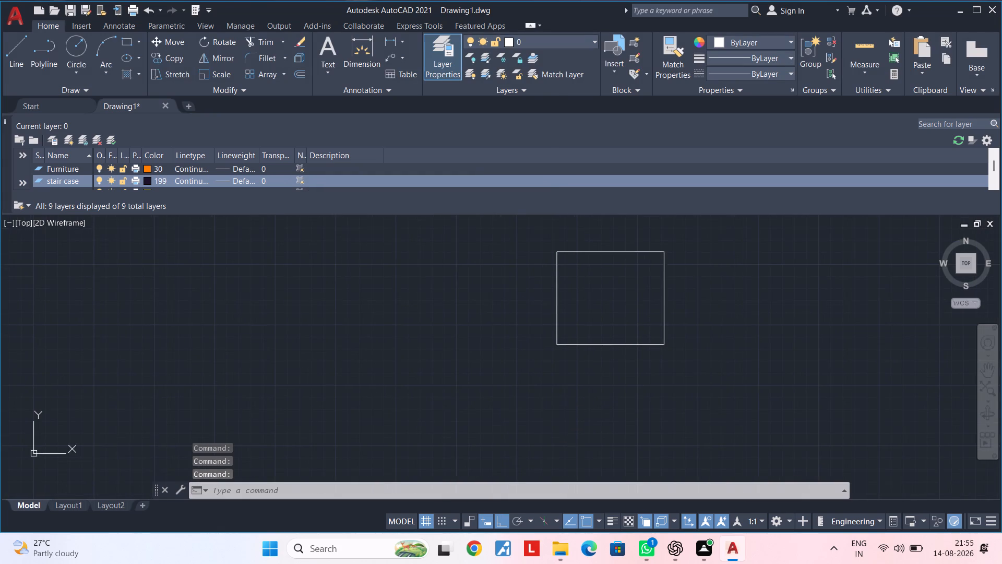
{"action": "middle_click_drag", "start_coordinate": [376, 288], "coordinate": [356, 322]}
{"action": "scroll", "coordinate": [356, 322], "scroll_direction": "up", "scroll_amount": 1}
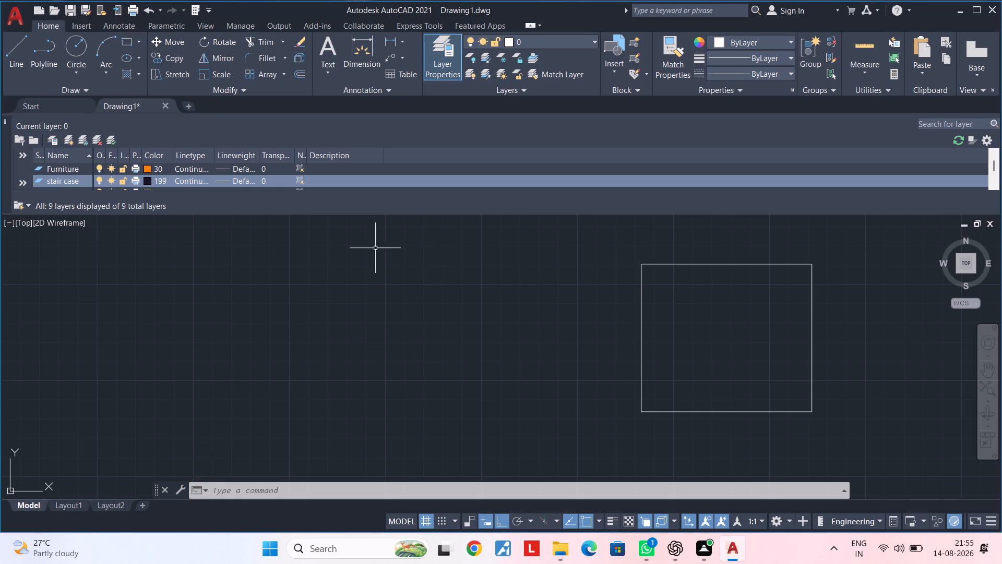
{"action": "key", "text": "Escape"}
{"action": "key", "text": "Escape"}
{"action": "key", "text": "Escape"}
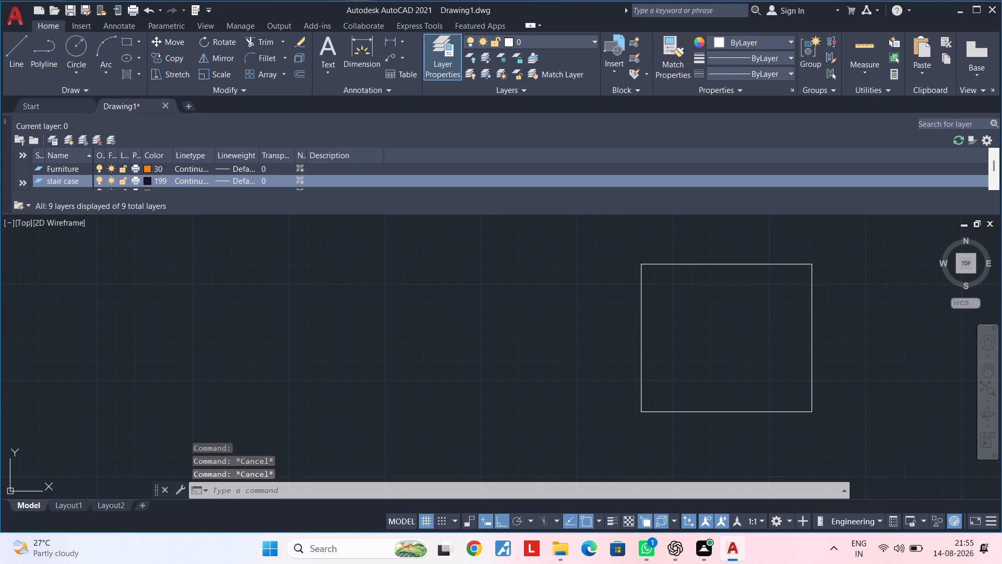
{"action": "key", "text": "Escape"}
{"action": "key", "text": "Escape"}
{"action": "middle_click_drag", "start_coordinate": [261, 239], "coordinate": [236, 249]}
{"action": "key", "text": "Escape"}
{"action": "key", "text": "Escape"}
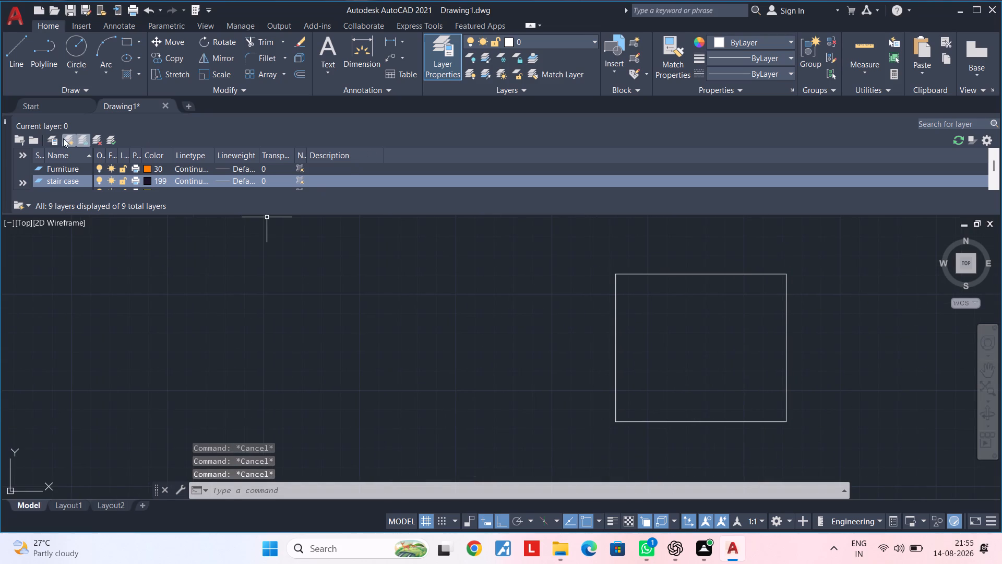
Close the Layer Properties Manager.
{"action": "left_click", "coordinate": [7, 120]}
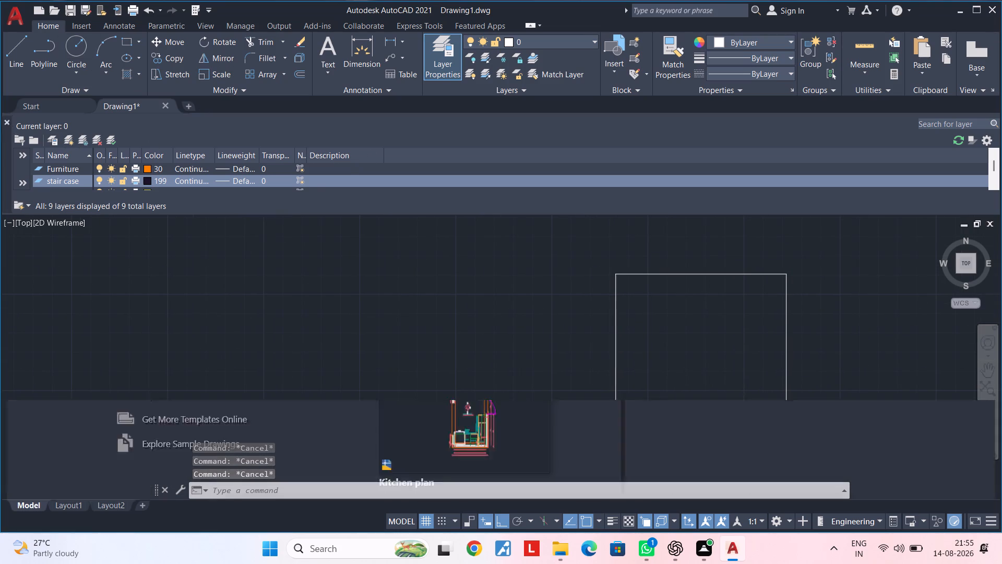
{"action": "left_click", "coordinate": [450, 59]}
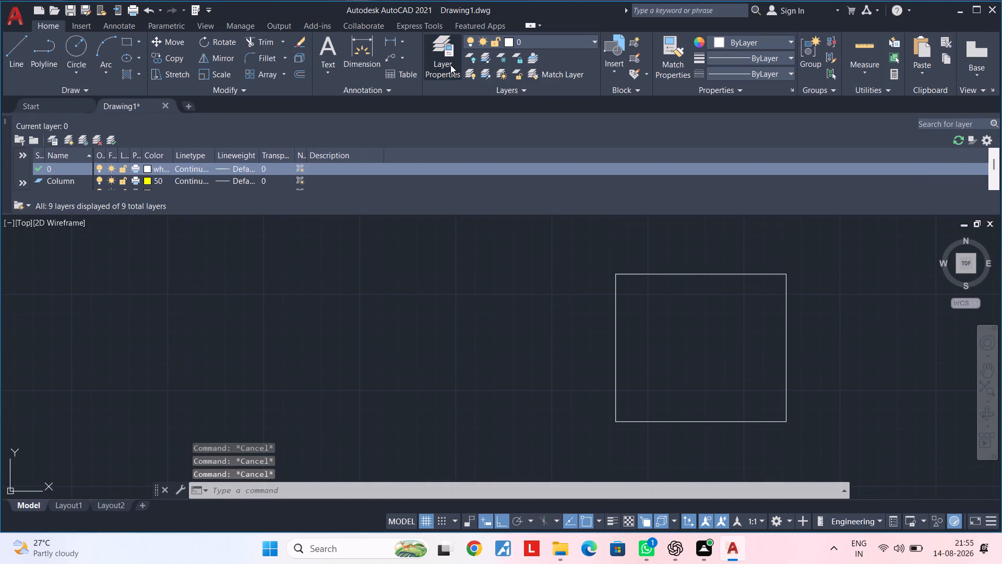
{"action": "left_click", "coordinate": [7, 122]}
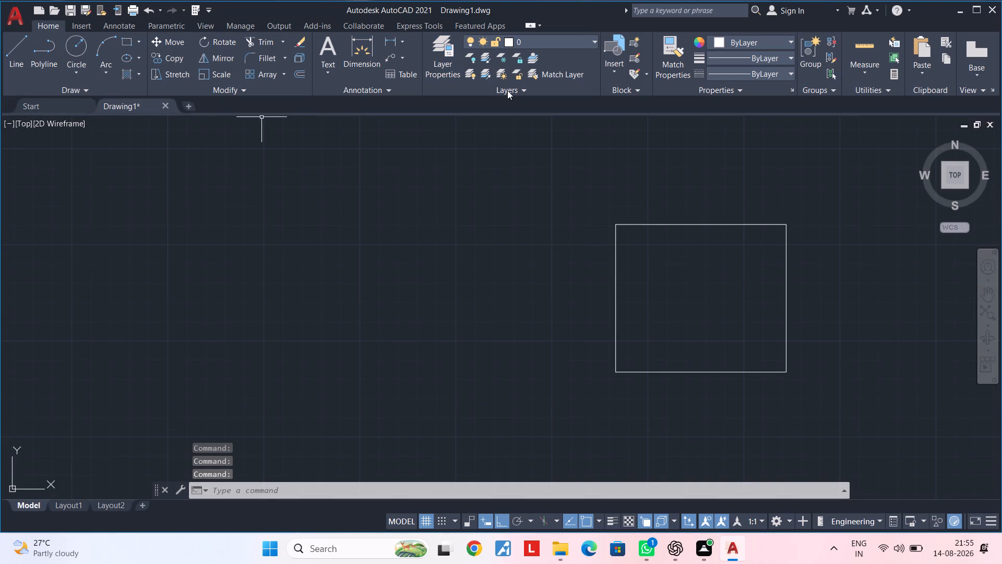
Review the list of available layers and their colors, leaving the current layer as it is.
{"action": "left_click", "coordinate": [592, 40]}
{"action": "scroll", "coordinate": [555, 145], "scroll_direction": "down", "scroll_amount": 1}
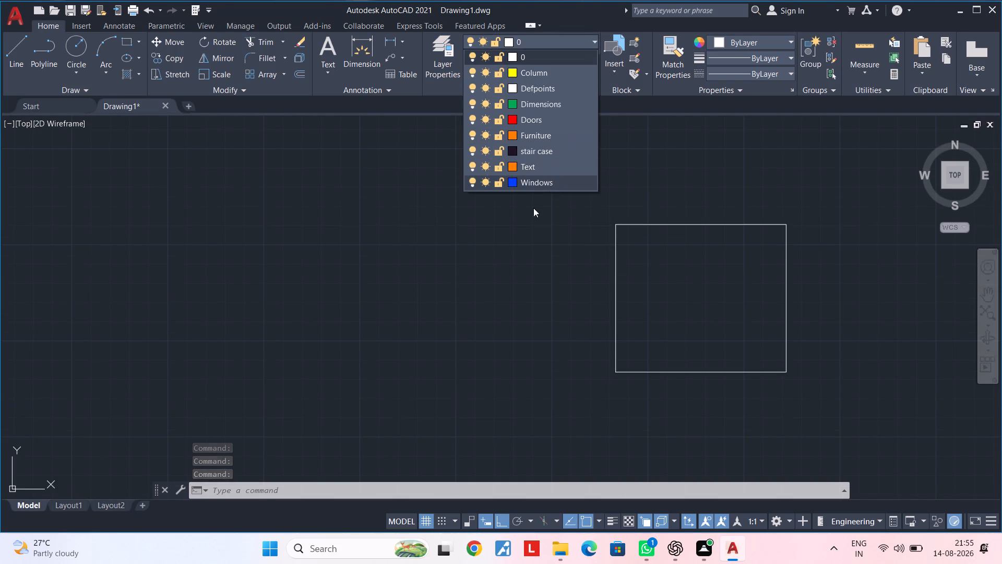
{"action": "key", "text": "Escape"}
{"action": "key", "text": "Escape"}
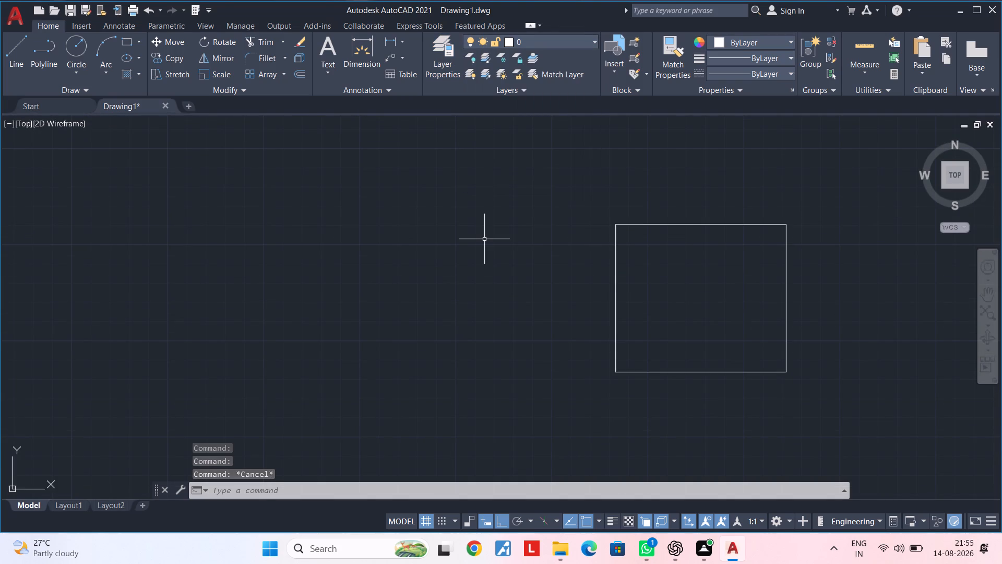
{"action": "middle_click_drag", "start_coordinate": [687, 296], "coordinate": [360, 310]}
{"action": "middle_click_drag", "start_coordinate": [371, 309], "coordinate": [431, 276]}
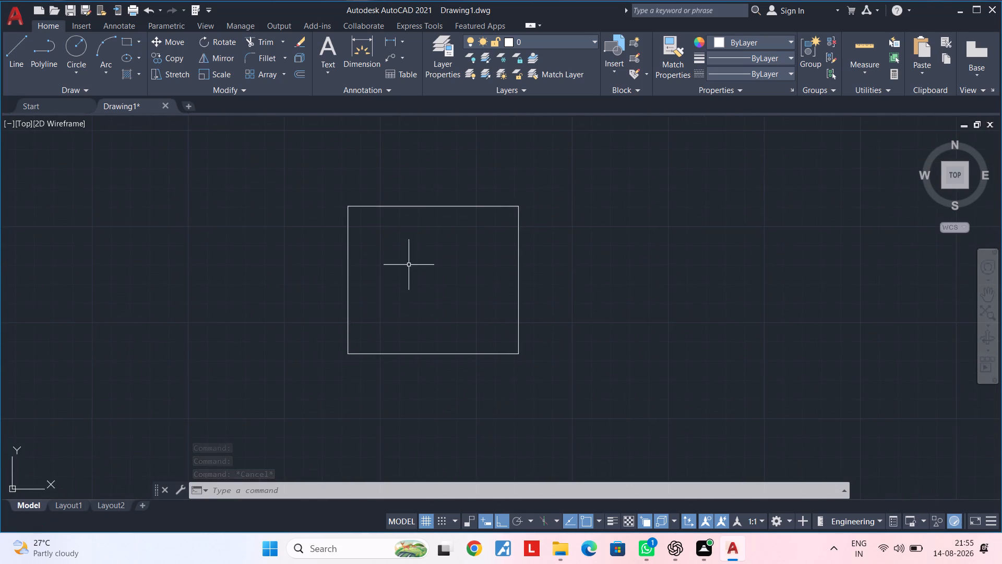
{"action": "middle_click_drag", "start_coordinate": [409, 265], "coordinate": [405, 321]}
{"action": "key", "text": "Escape"}
{"action": "key", "text": "Escape"}
{"action": "middle_click_drag", "start_coordinate": [421, 297], "coordinate": [436, 278]}
{"action": "key", "text": "Escape"}
{"action": "scroll", "coordinate": [436, 278], "scroll_direction": "up", "scroll_amount": 1}
{"action": "key", "text": "Escape"}
{"action": "key", "text": "Escape"}
{"action": "key", "text": "Escape"}
{"action": "key", "text": "Escape"}
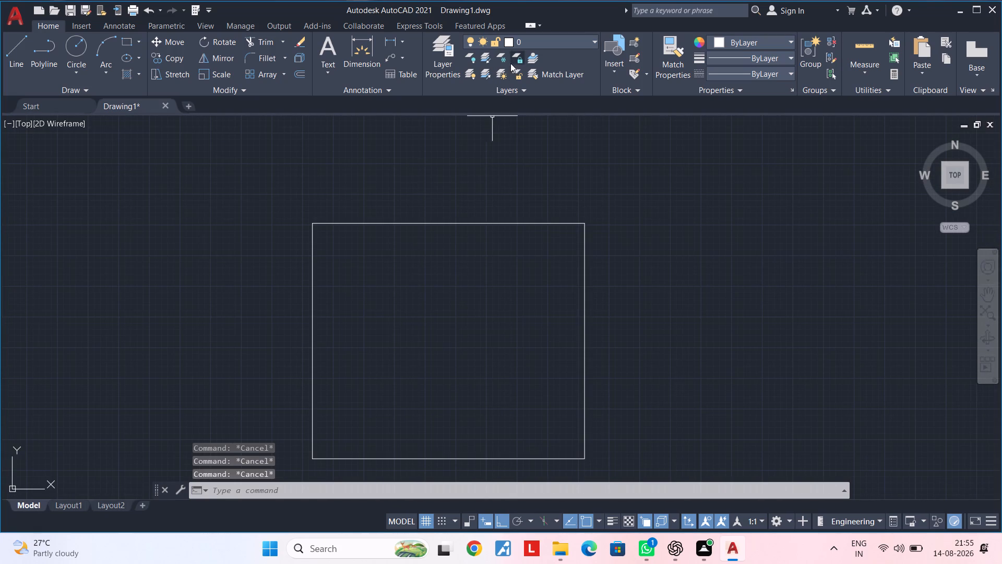
{"action": "key", "text": "Escape"}
{"action": "left_click", "coordinate": [551, 44]}
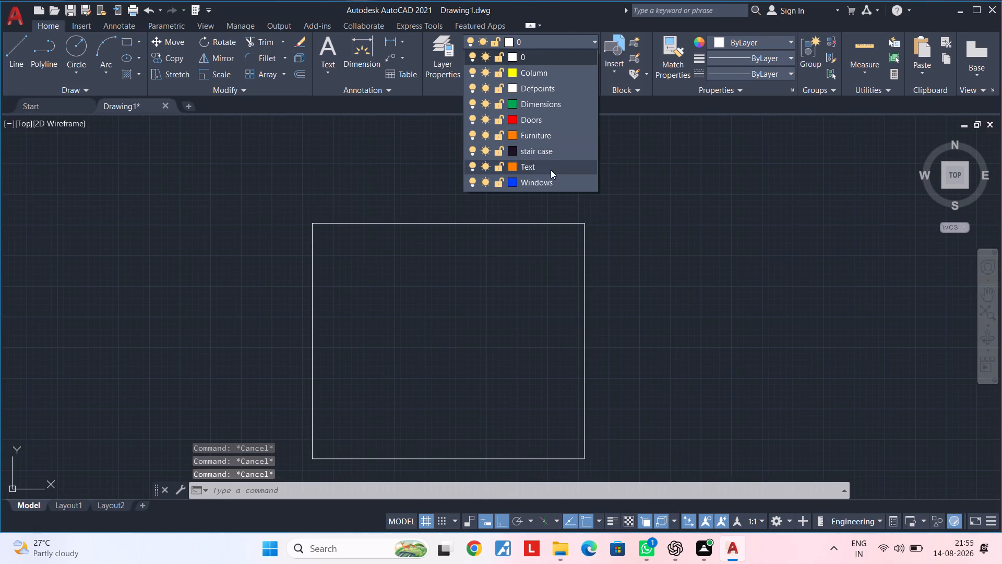
{"action": "key", "text": "Escape"}
{"action": "key", "text": "Escape"}
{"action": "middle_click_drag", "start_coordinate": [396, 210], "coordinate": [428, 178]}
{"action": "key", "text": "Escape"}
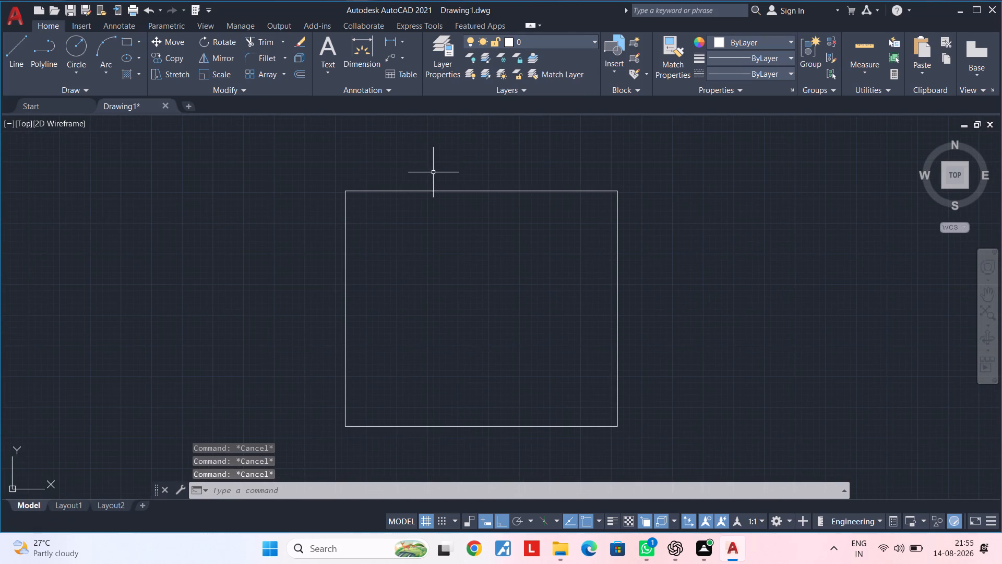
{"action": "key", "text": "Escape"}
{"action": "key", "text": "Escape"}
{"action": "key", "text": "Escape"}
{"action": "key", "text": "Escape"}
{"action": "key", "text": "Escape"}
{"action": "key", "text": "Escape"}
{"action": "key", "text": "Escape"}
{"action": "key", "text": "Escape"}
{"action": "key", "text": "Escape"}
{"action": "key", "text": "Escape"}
Offset the outer rectangle 9" inward to form the exterior wall thickness.
{"action": "type", "text": "of"}
{"action": "key", "text": "space"}
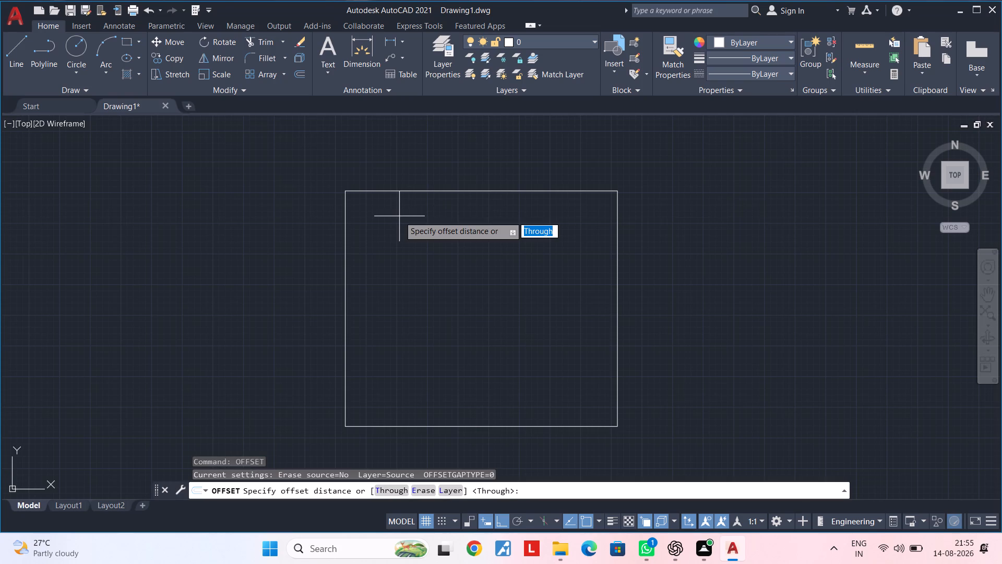
{"action": "key", "text": "9"}
{"action": "key", "text": "shift+quotedbl"}
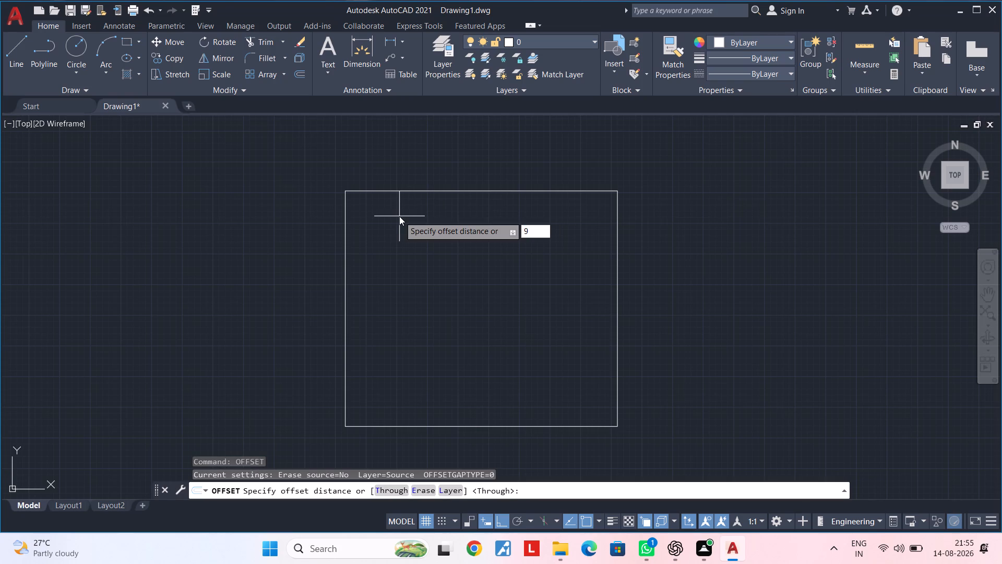
{"action": "key", "text": "Return"}
{"action": "left_click", "coordinate": [494, 194]}
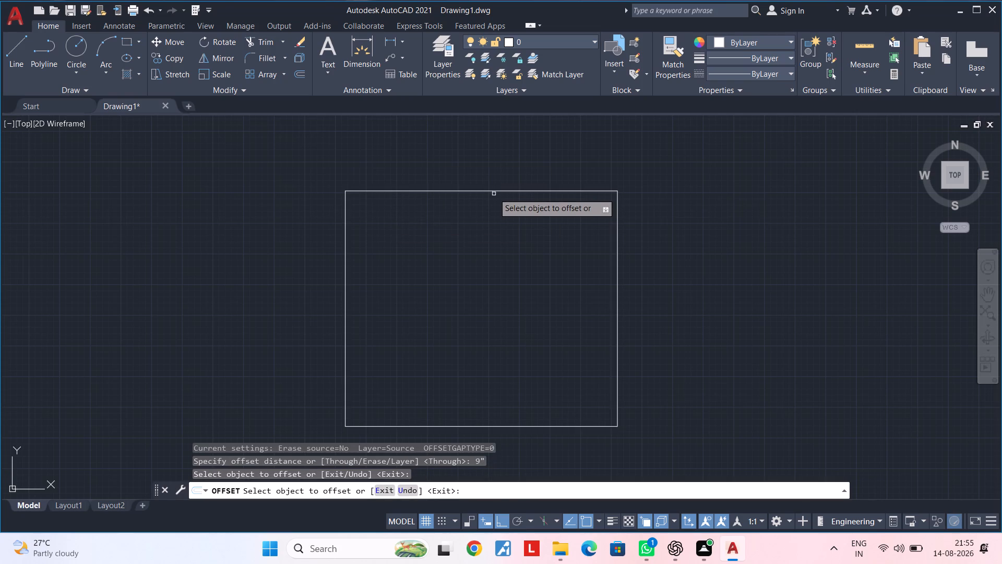
{"action": "left_click", "coordinate": [494, 193]}
{"action": "left_click", "coordinate": [494, 225]}
{"action": "key", "text": "Escape"}
{"action": "key", "text": "Escape"}
{"action": "middle_click_drag", "start_coordinate": [455, 231], "coordinate": [438, 248]}
{"action": "key", "text": "Escape"}
{"action": "key", "text": "Escape"}
Explode the inner rectangle into separate lines.
{"action": "middle_click_drag", "start_coordinate": [437, 238], "coordinate": [457, 237]}
{"action": "scroll", "coordinate": [387, 222], "scroll_direction": "up", "scroll_amount": 2}
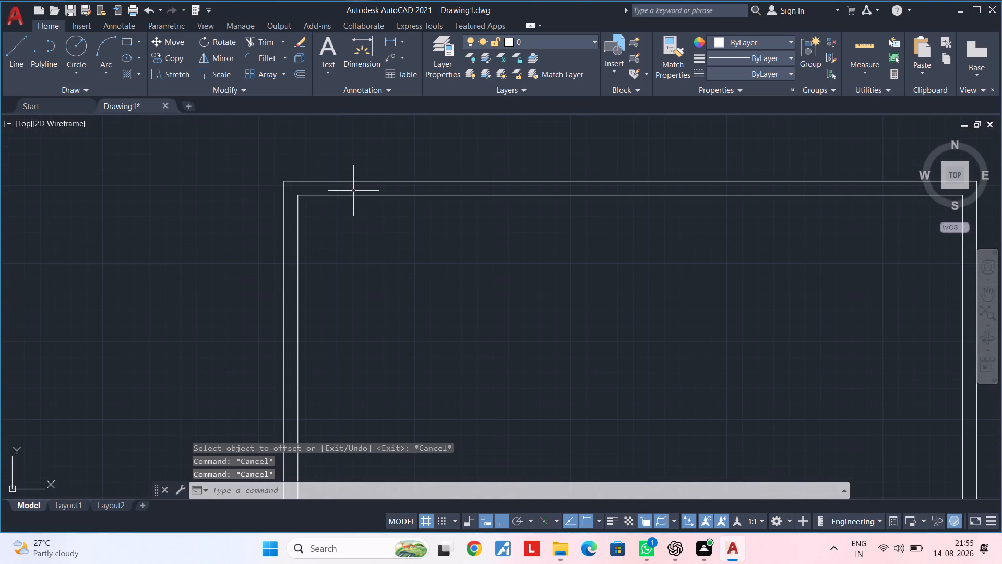
{"action": "left_click", "coordinate": [353, 191]}
{"action": "left_click", "coordinate": [297, 246]}
{"action": "key", "text": "x"}
{"action": "key", "text": "space"}
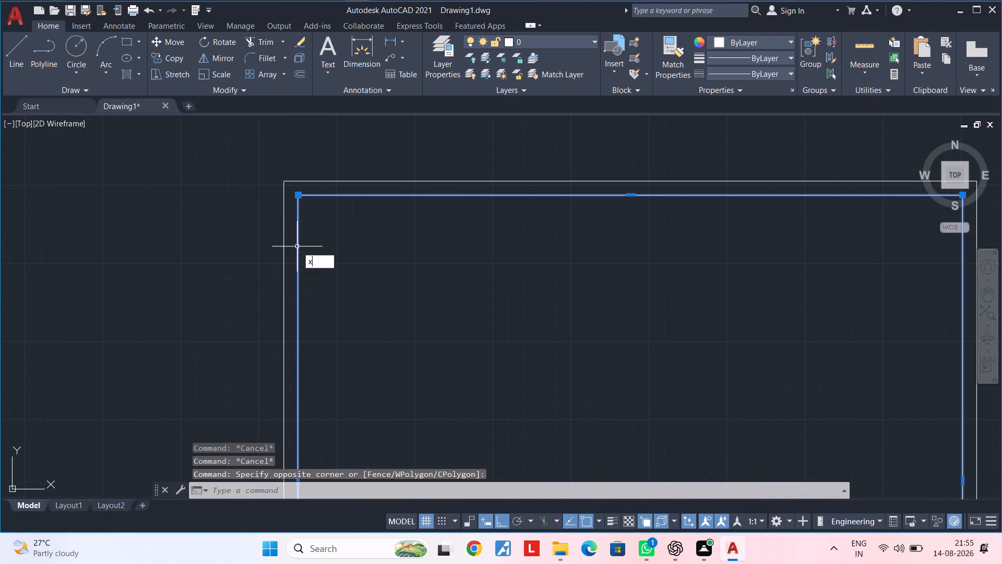
{"action": "scroll", "coordinate": [354, 241], "scroll_direction": "down", "scroll_amount": 2}
{"action": "middle_click_drag", "start_coordinate": [374, 231], "coordinate": [323, 238]}
{"action": "key", "text": "Escape"}
{"action": "key", "text": "Escape"}
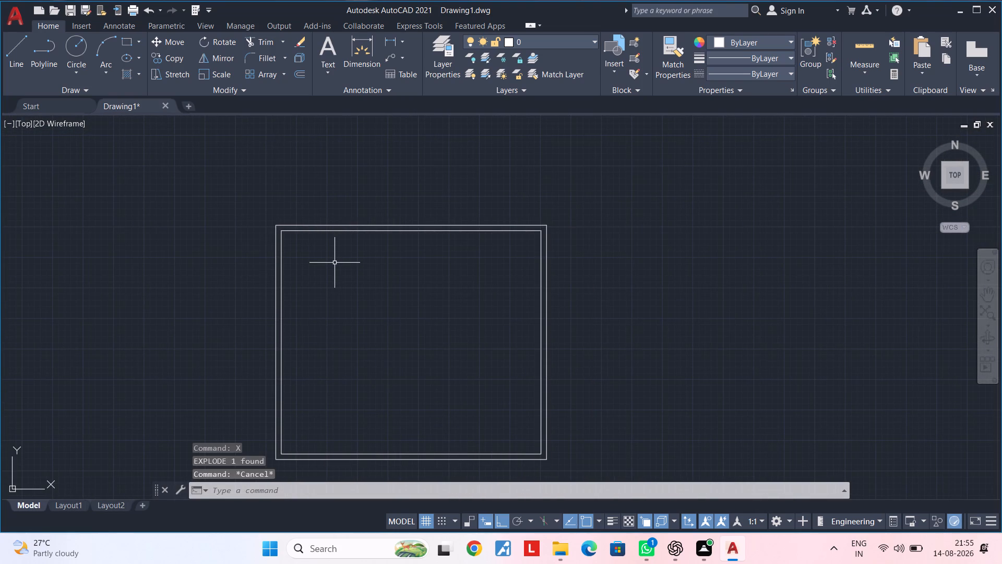
Offset the inner left wall line 10' to the right, into the plan.
{"action": "type", "text": "of"}
{"action": "key", "text": "space"}
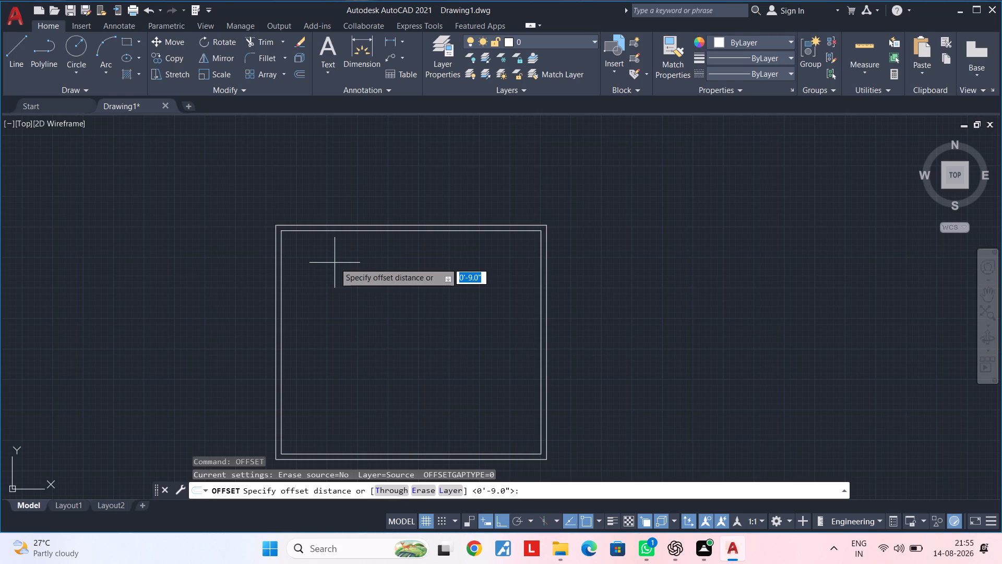
{"action": "type", "text": "10'"}
{"action": "key", "text": "Return"}
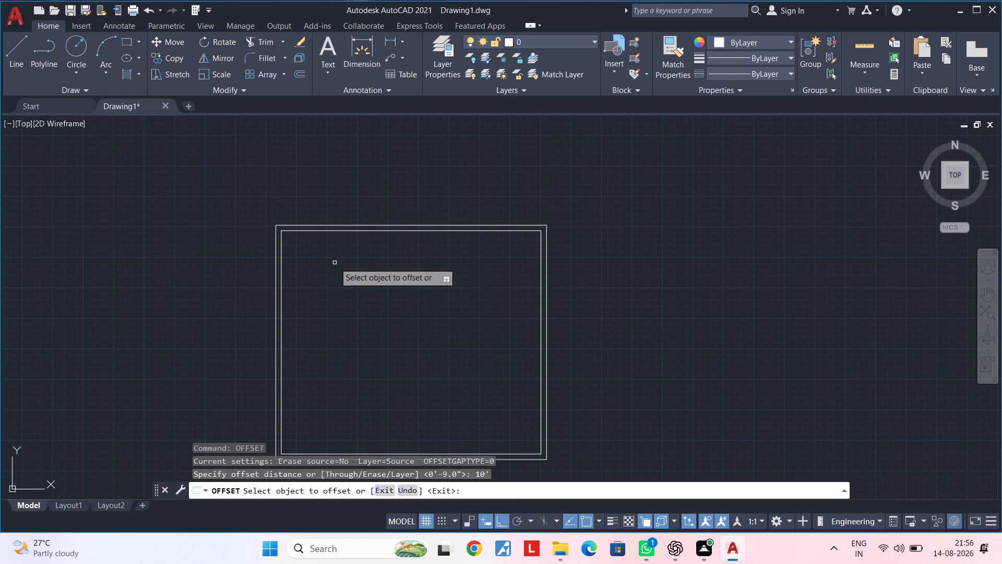
{"action": "scroll", "coordinate": [280, 271], "scroll_direction": "up", "scroll_amount": 1}
{"action": "left_click", "coordinate": [281, 268]}
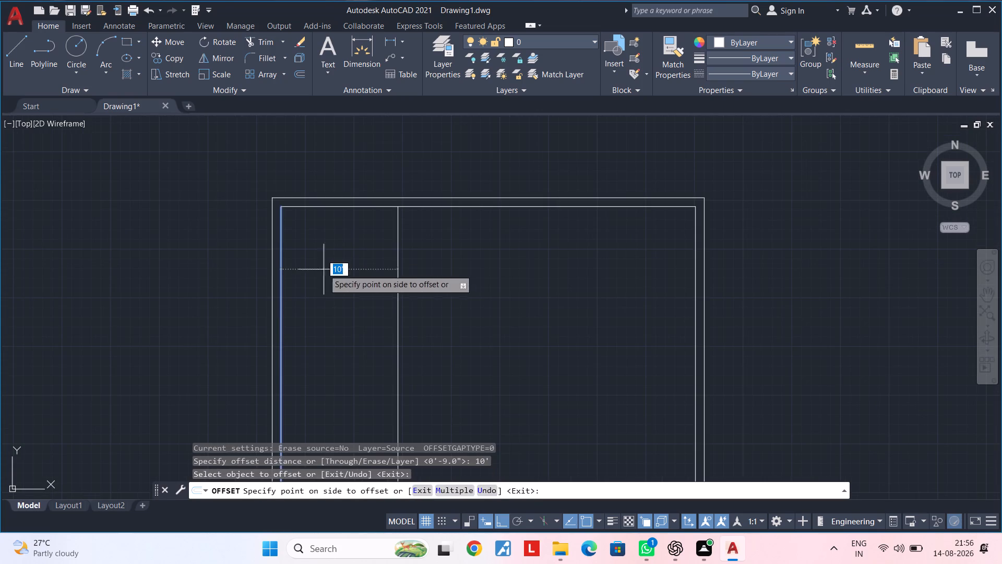
{"action": "left_click", "coordinate": [391, 271]}
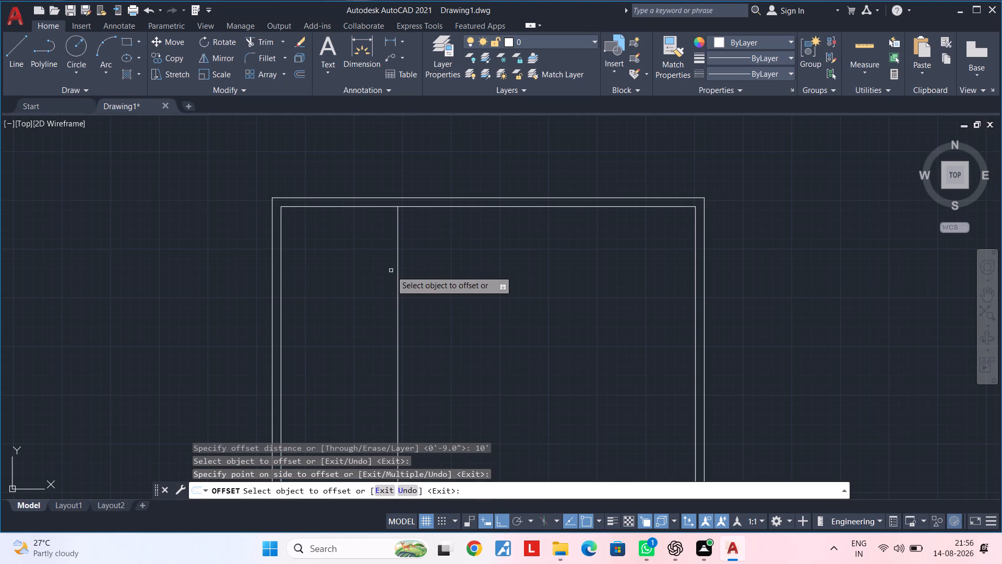
{"action": "key", "text": "space"}
Offset the new vertical partition line 4.5" to the right to give the partition wall its thickness.
{"action": "key", "text": "space"}
{"action": "type", "text": "4.5\""}
{"action": "key", "text": "Return"}
{"action": "left_click", "coordinate": [398, 264]}
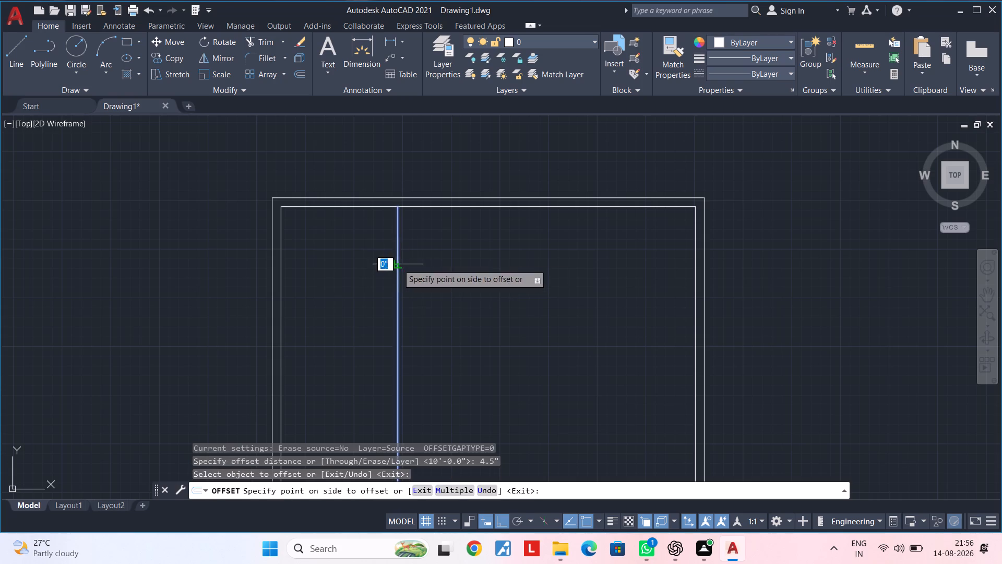
{"action": "left_click", "coordinate": [437, 257]}
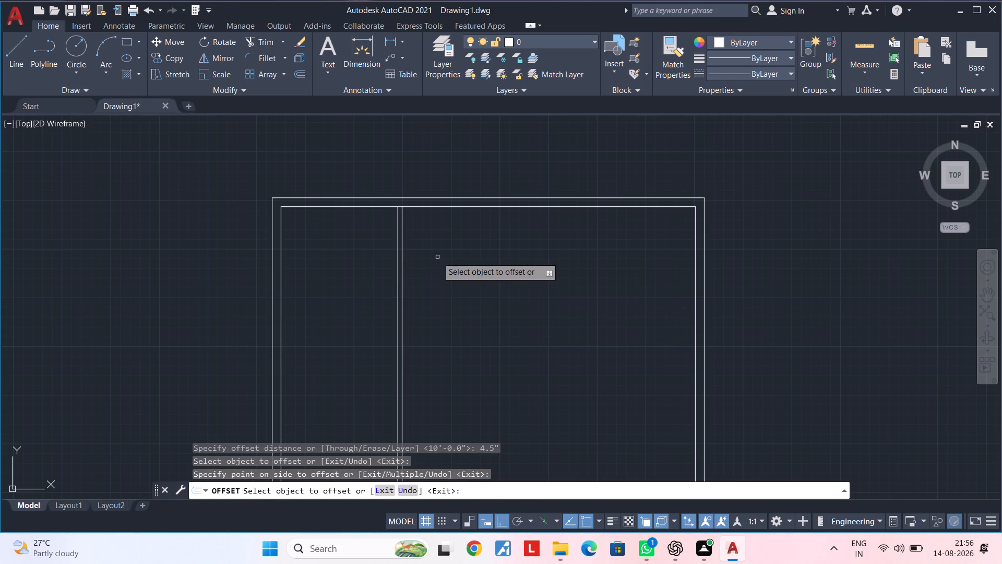
{"action": "key", "text": "space"}
Offset the right-hand line of the partition wall 9'6" to the right for the second room's width.
{"action": "key", "text": "space"}
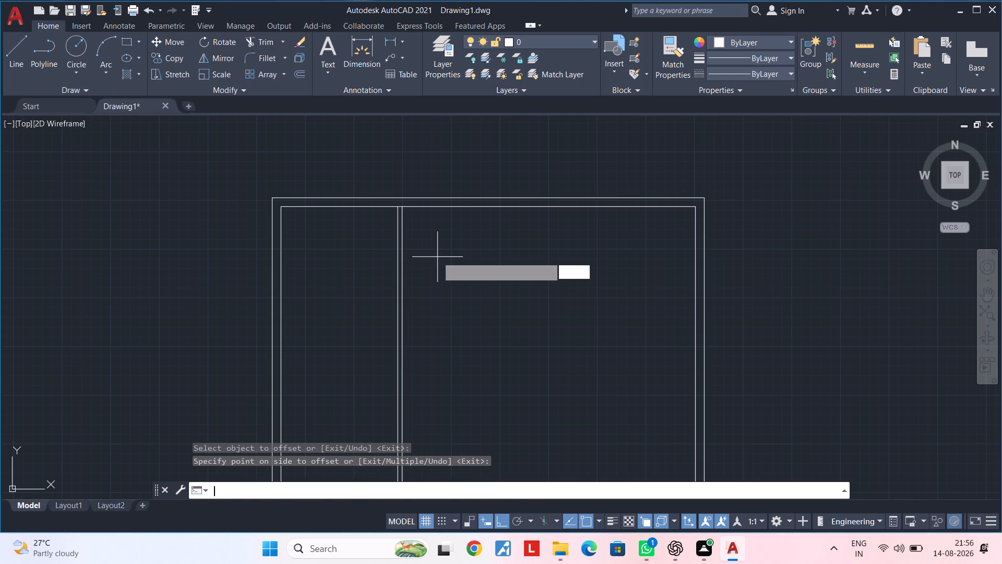
{"action": "type", "text": "9'6\""}
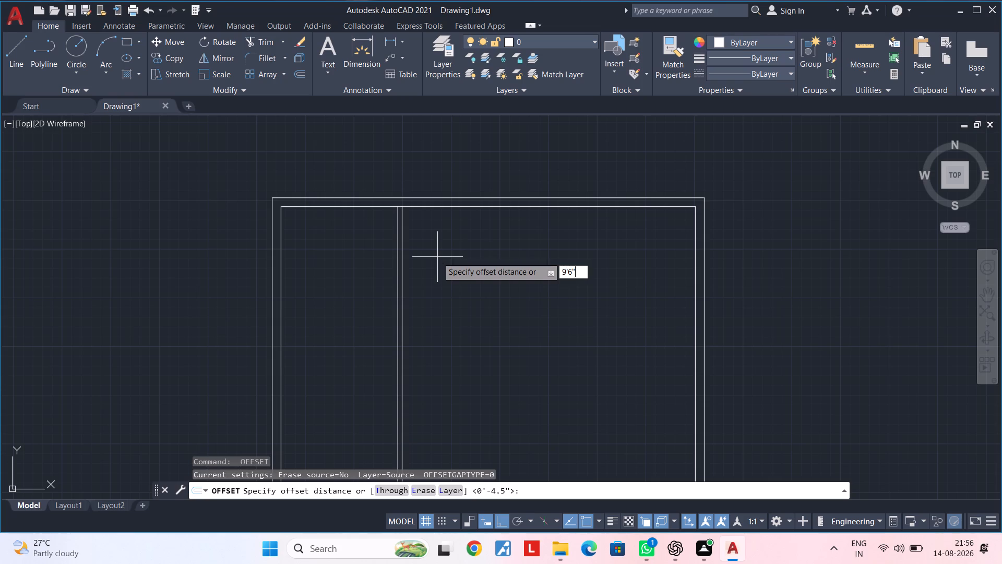
{"action": "key", "text": "Return"}
{"action": "left_click", "coordinate": [403, 273]}
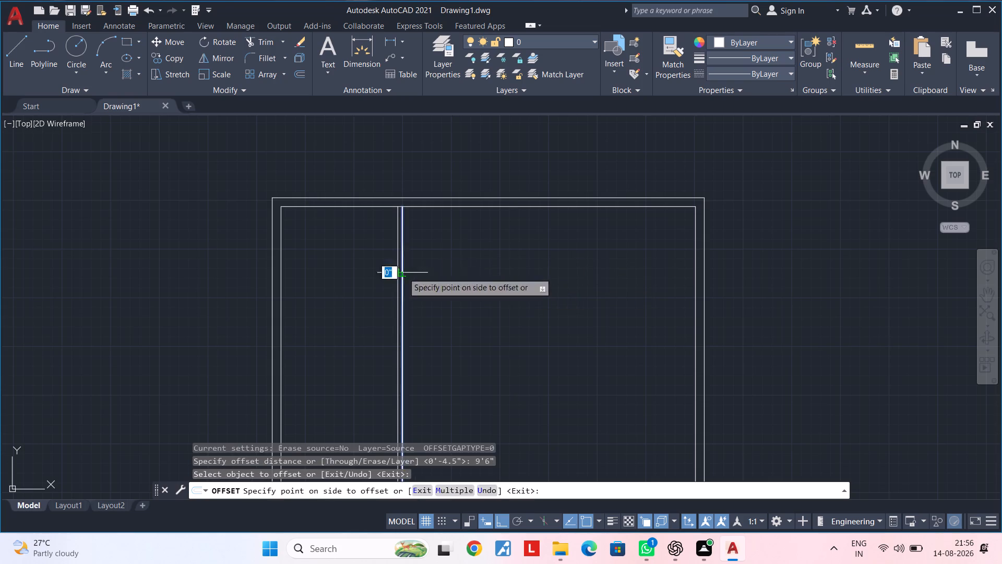
{"action": "left_click", "coordinate": [489, 261]}
{"action": "middle_click_drag", "start_coordinate": [489, 261], "coordinate": [417, 264]}
{"action": "scroll", "coordinate": [489, 261], "scroll_direction": "up", "scroll_amount": 1}
{"action": "key", "text": "space"}
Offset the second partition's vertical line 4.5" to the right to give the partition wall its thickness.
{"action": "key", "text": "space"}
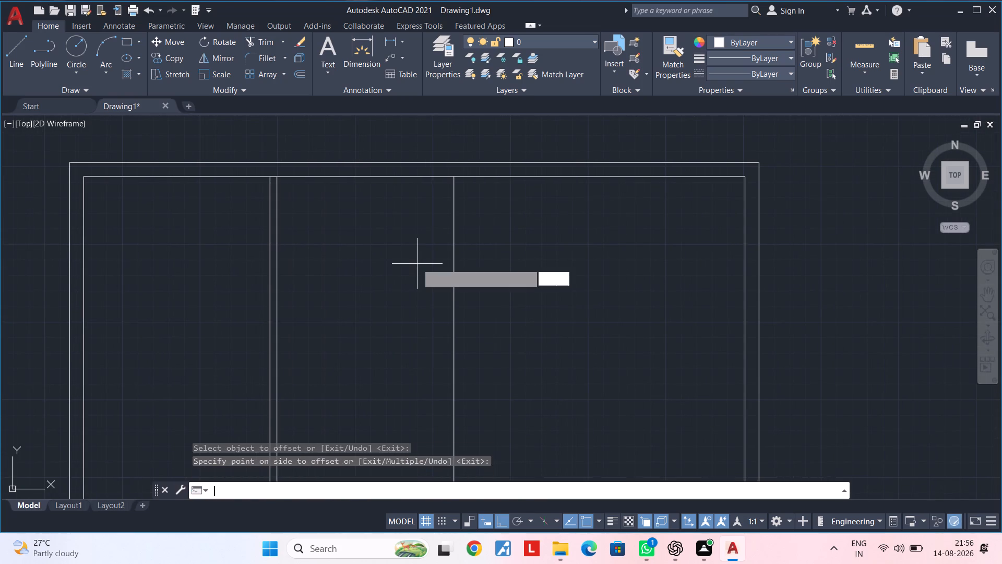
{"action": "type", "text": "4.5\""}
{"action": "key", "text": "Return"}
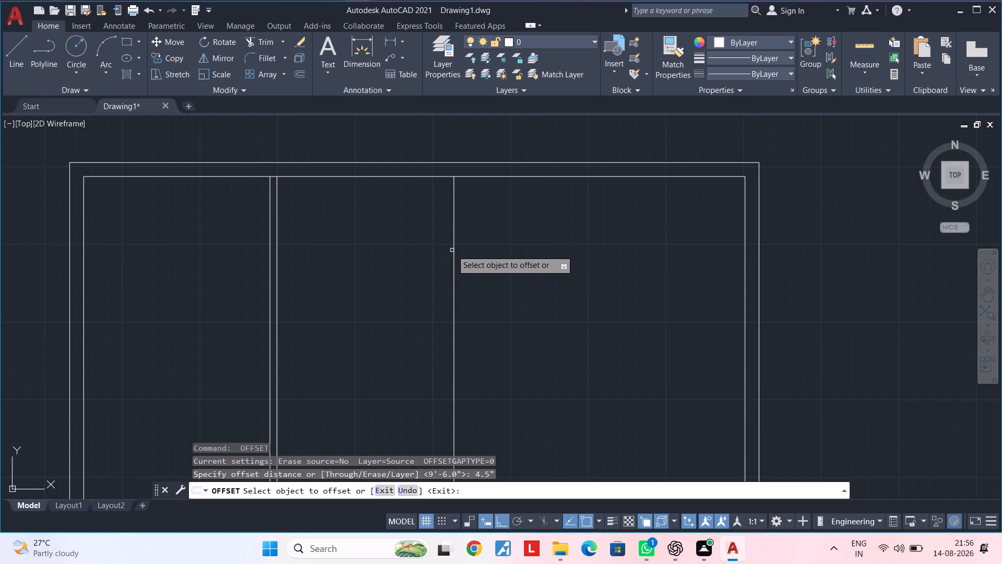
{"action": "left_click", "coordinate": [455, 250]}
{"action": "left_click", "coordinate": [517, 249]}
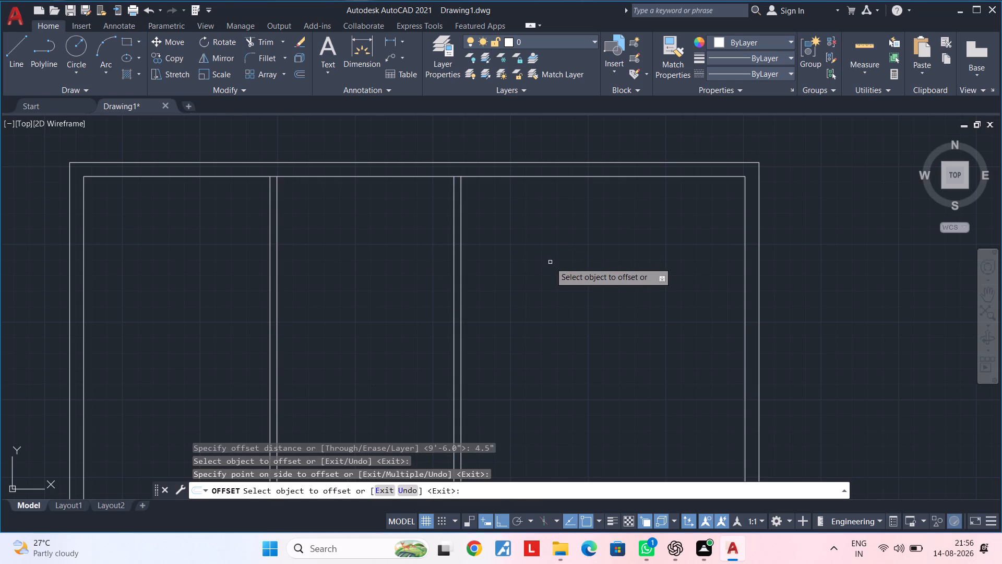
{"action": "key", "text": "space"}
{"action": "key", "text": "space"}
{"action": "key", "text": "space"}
Measure the width from the second partition's right face to the inner right wall line.
{"action": "left_click", "coordinate": [387, 35]}
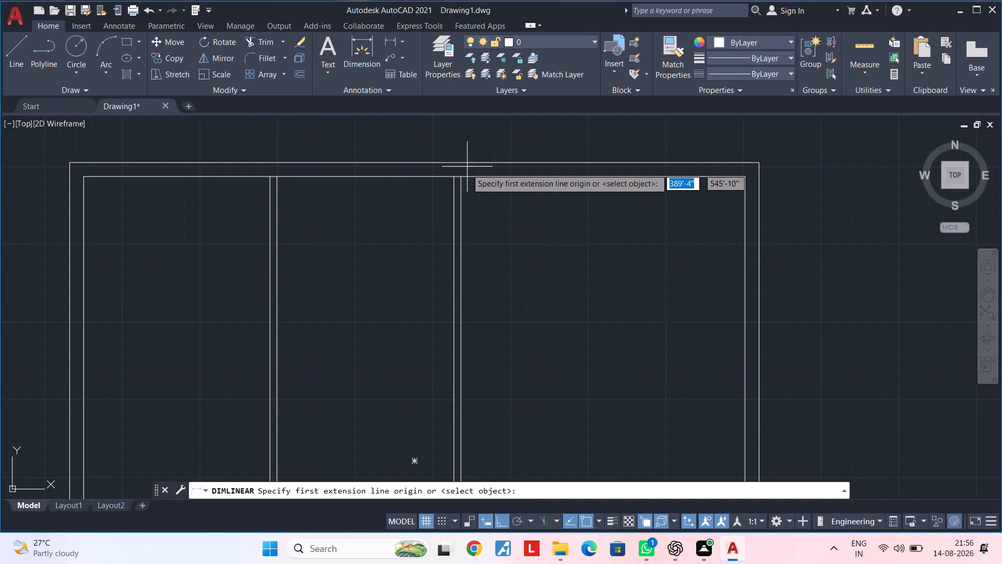
{"action": "left_click", "coordinate": [464, 176]}
{"action": "left_click", "coordinate": [744, 176]}
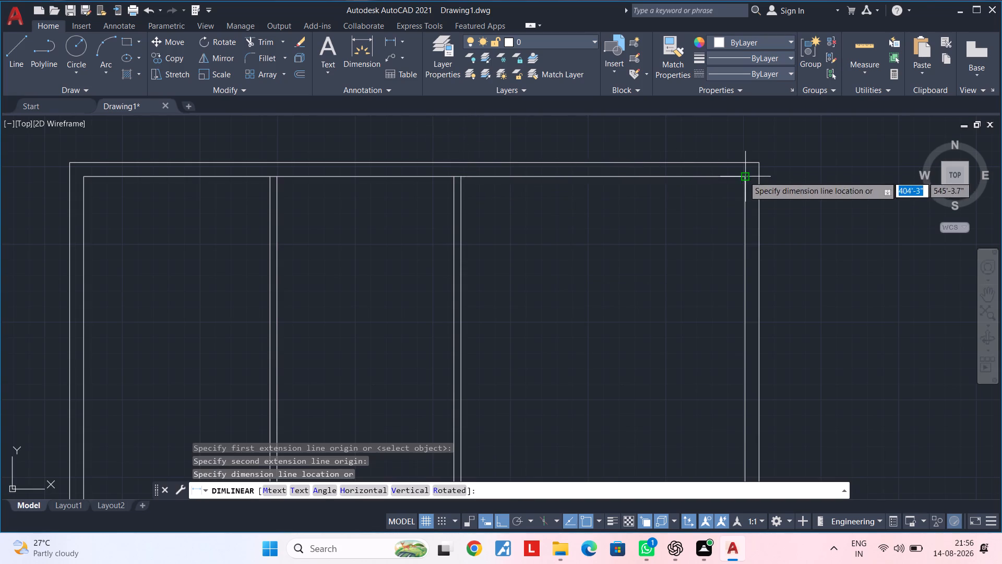
{"action": "middle_click_drag", "start_coordinate": [734, 224], "coordinate": [725, 223]}
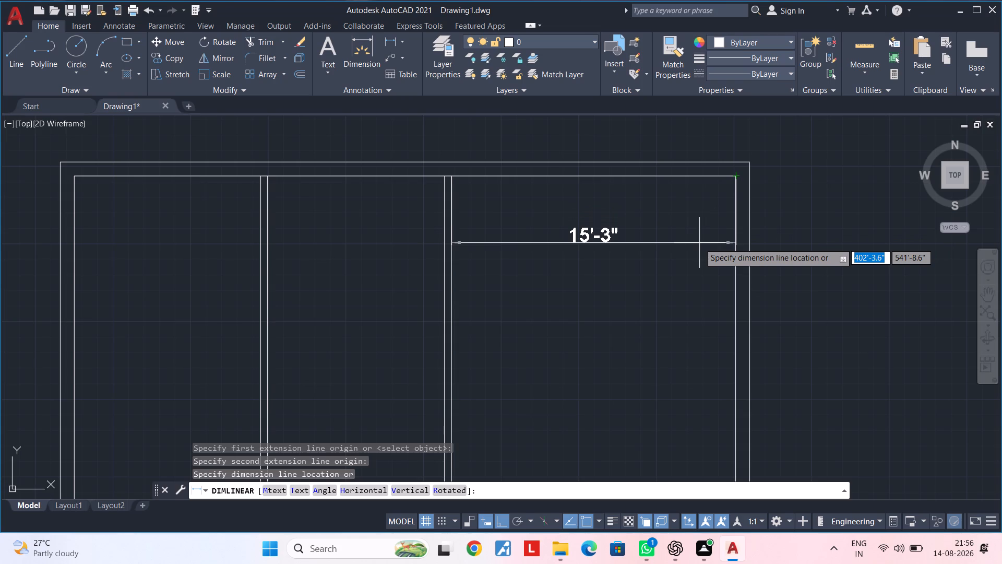
{"action": "key", "text": "Escape"}
{"action": "key", "text": "Escape"}
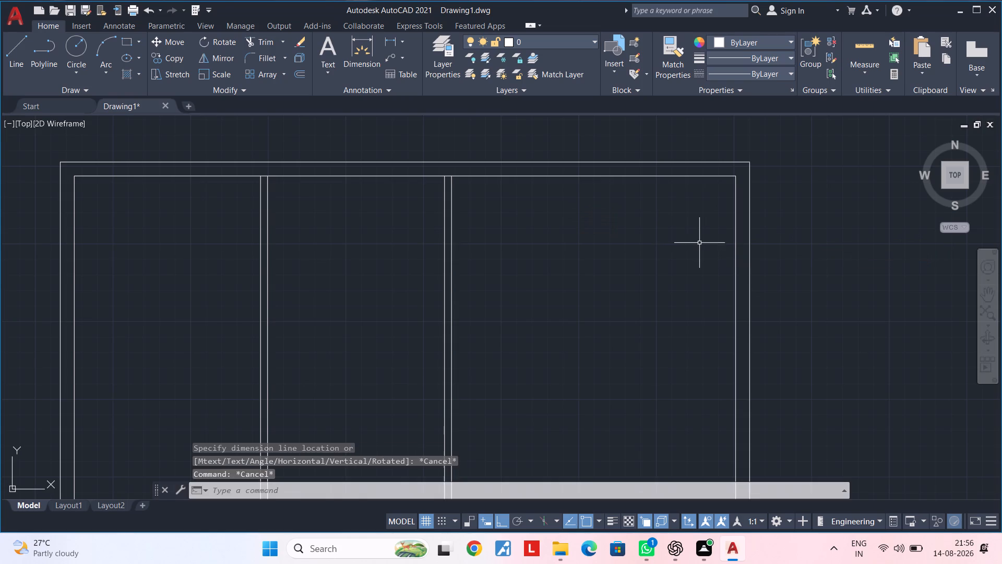
{"action": "key", "text": "Escape"}
{"action": "middle_click_drag", "start_coordinate": [699, 243], "coordinate": [746, 207]}
{"action": "key", "text": "Escape"}
{"action": "key", "text": "Escape"}
{"action": "key", "text": "Escape"}
Offset the inner right wall line 15' to the left, into the plan.
{"action": "type", "text": "of 15"}
{"action": "key", "text": "apostrophe"}
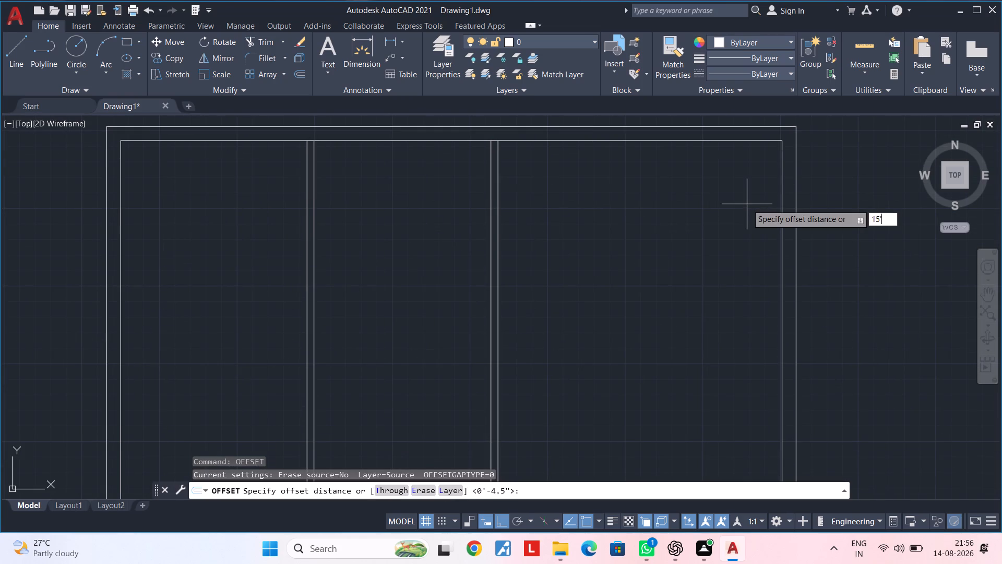
{"action": "key", "text": "Return"}
{"action": "left_click", "coordinate": [783, 198]}
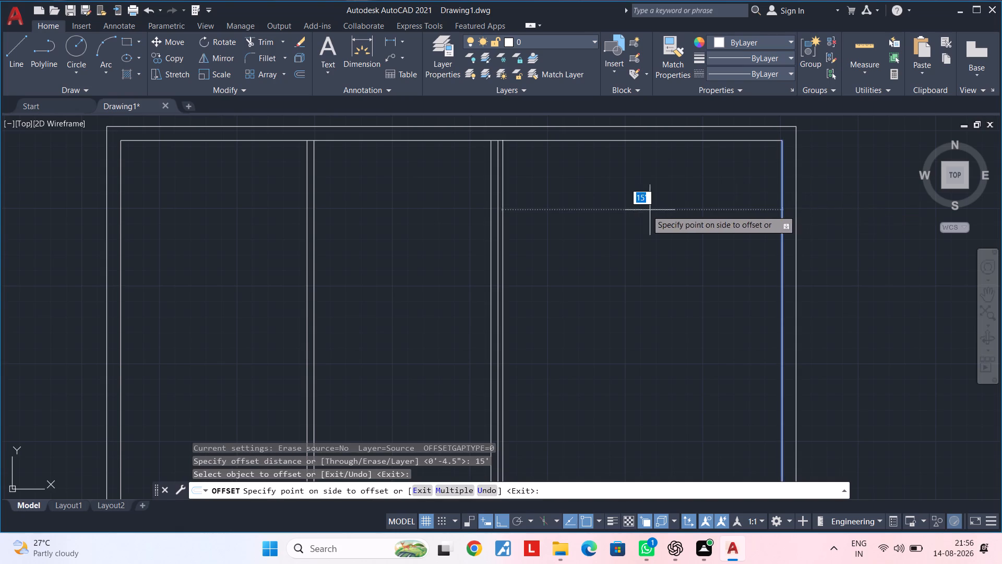
{"action": "middle_click_drag", "start_coordinate": [511, 229], "coordinate": [583, 220]}
{"action": "scroll", "coordinate": [578, 221], "scroll_direction": "up", "scroll_amount": 3}
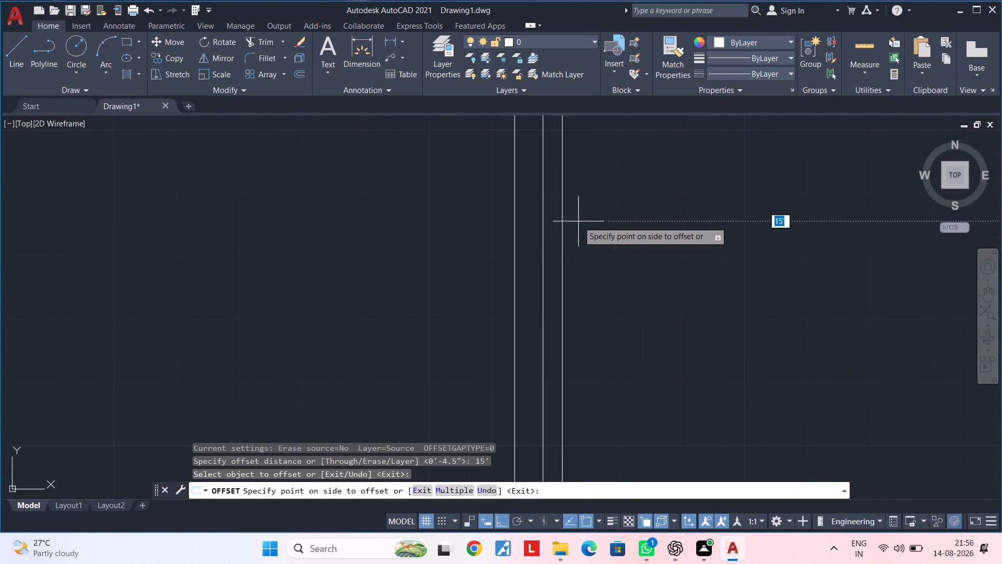
{"action": "left_click", "coordinate": [562, 224]}
{"action": "key", "text": "Escape"}
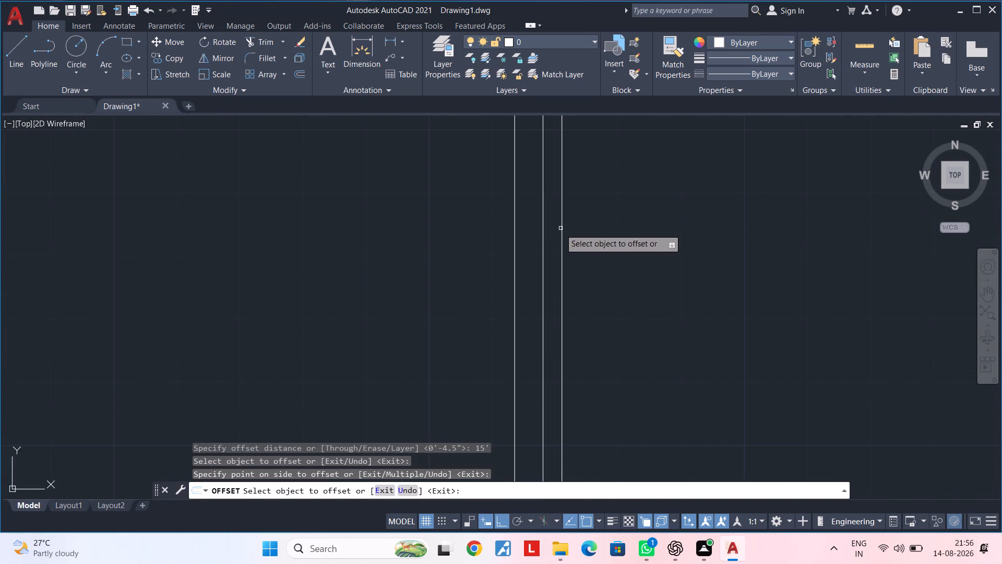
{"action": "key", "text": "Escape"}
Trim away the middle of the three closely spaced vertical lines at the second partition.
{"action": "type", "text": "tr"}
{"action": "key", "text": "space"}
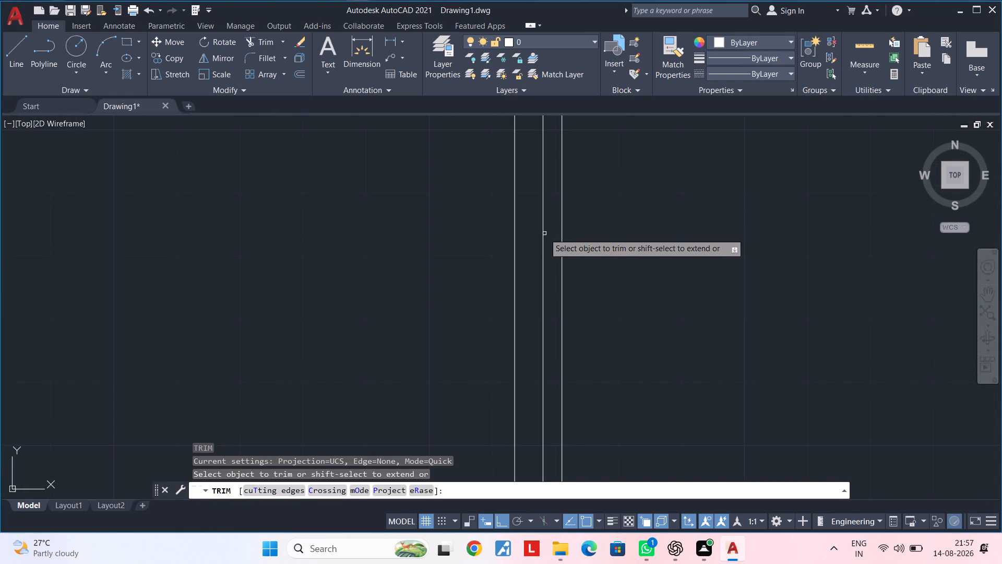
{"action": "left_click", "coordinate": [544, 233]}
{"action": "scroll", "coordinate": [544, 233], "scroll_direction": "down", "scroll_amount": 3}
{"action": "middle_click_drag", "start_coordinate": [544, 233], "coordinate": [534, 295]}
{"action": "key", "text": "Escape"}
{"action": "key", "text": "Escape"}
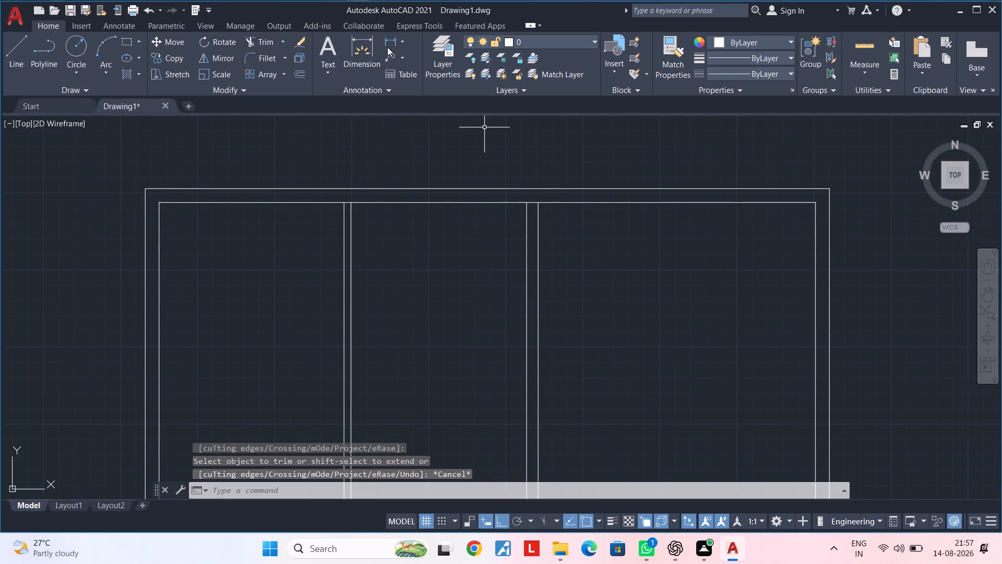
Measure the gap between the two remaining lines of the second partition.
{"action": "left_click", "coordinate": [390, 38]}
{"action": "scroll", "coordinate": [525, 225], "scroll_direction": "up", "scroll_amount": 2}
{"action": "left_click", "coordinate": [527, 171]}
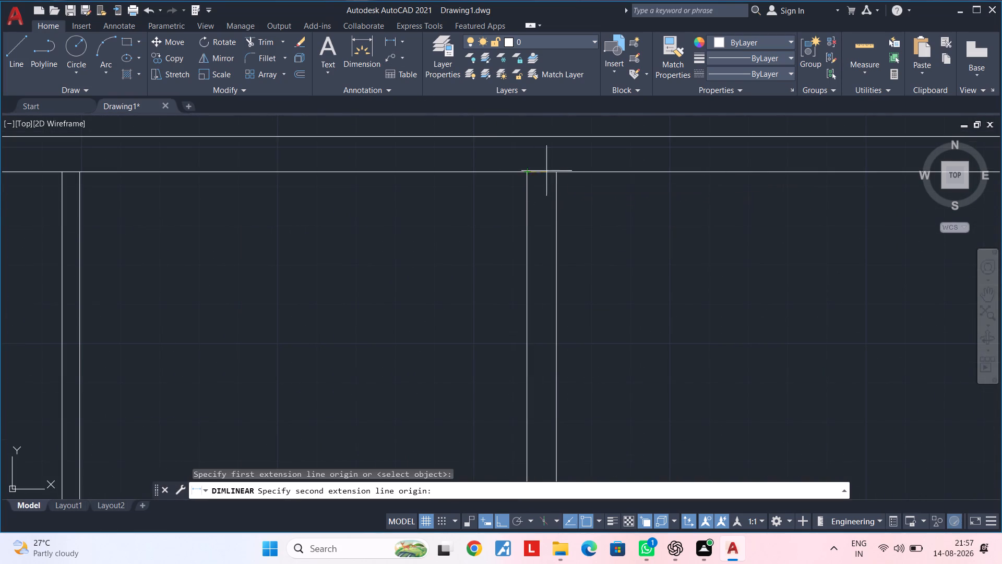
{"action": "left_click", "coordinate": [556, 171]}
{"action": "scroll", "coordinate": [555, 208], "scroll_direction": "down", "scroll_amount": 1}
{"action": "middle_click_drag", "start_coordinate": [555, 208], "coordinate": [546, 219]}
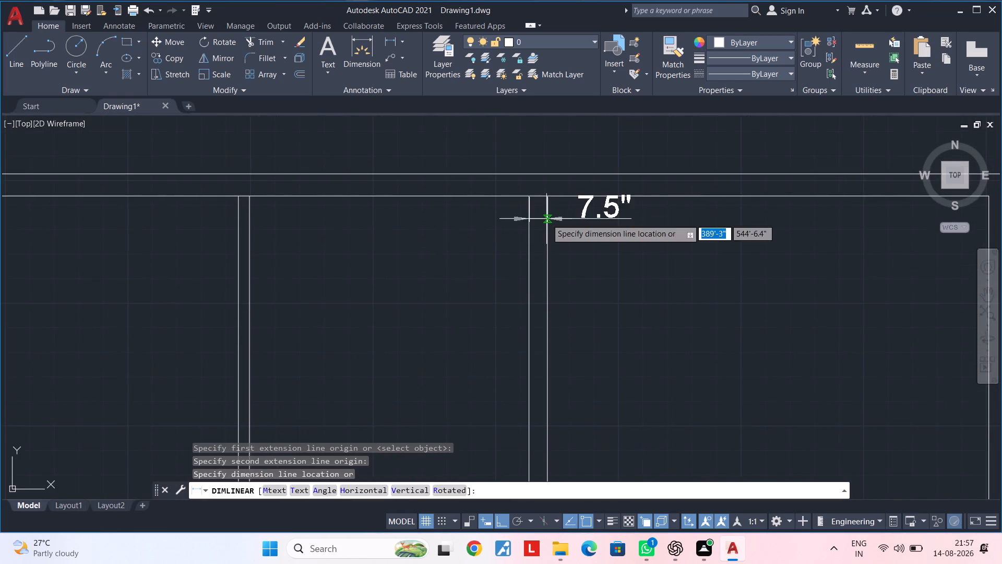
{"action": "middle_click_drag", "start_coordinate": [546, 219], "coordinate": [613, 210]}
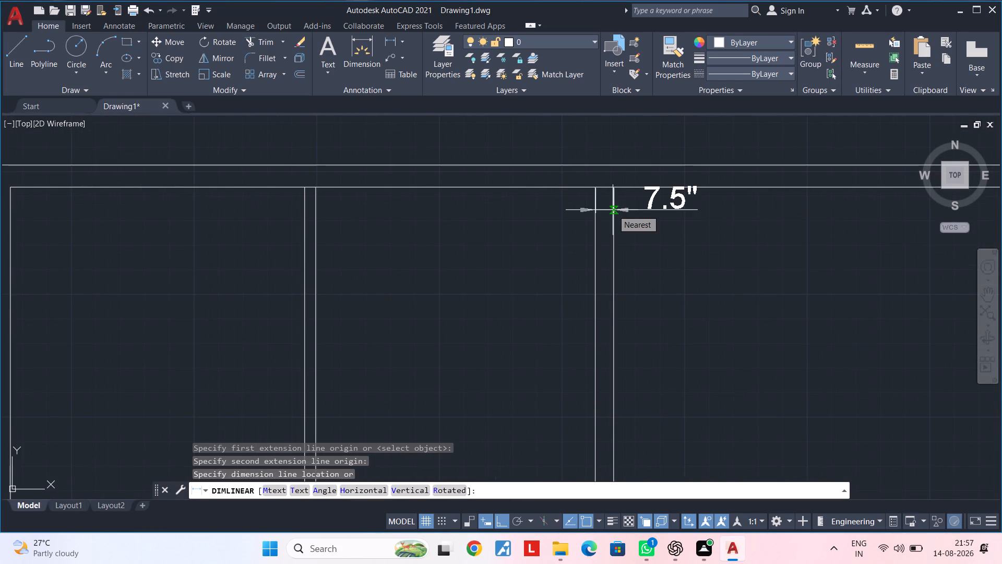
{"action": "scroll", "coordinate": [613, 210], "scroll_direction": "down", "scroll_amount": 1}
{"action": "middle_click_drag", "start_coordinate": [613, 210], "coordinate": [608, 183]}
{"action": "key", "text": "Escape"}
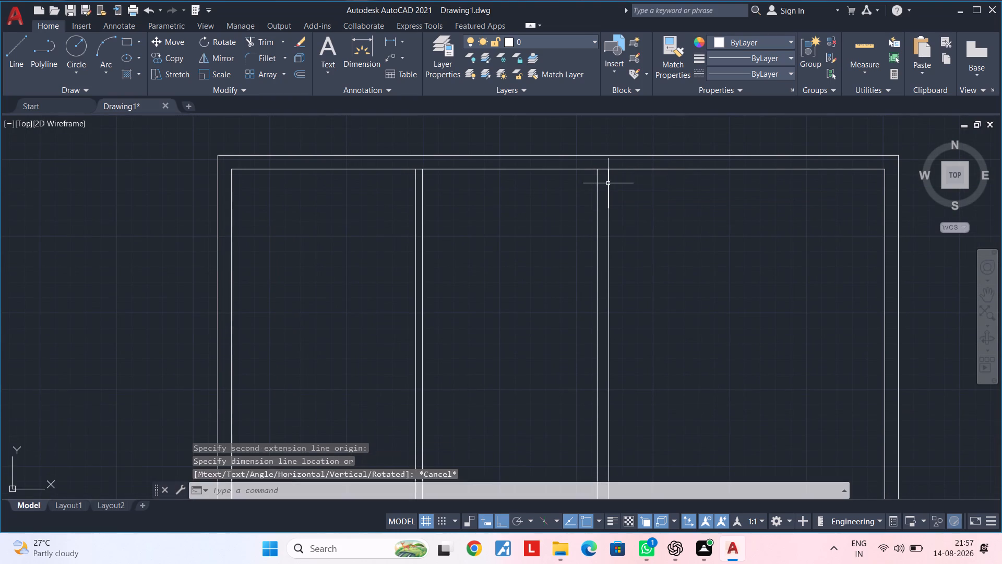
{"action": "key", "text": "Escape"}
{"action": "key", "text": "Escape"}
{"action": "key", "text": "Escape"}
{"action": "key", "text": "Escape"}
{"action": "key", "text": "Escape"}
{"action": "key", "text": "Escape"}
{"action": "key", "text": "Escape"}
{"action": "key", "text": "Escape"}
{"action": "key", "text": "Escape"}
{"action": "key", "text": "Escape"}
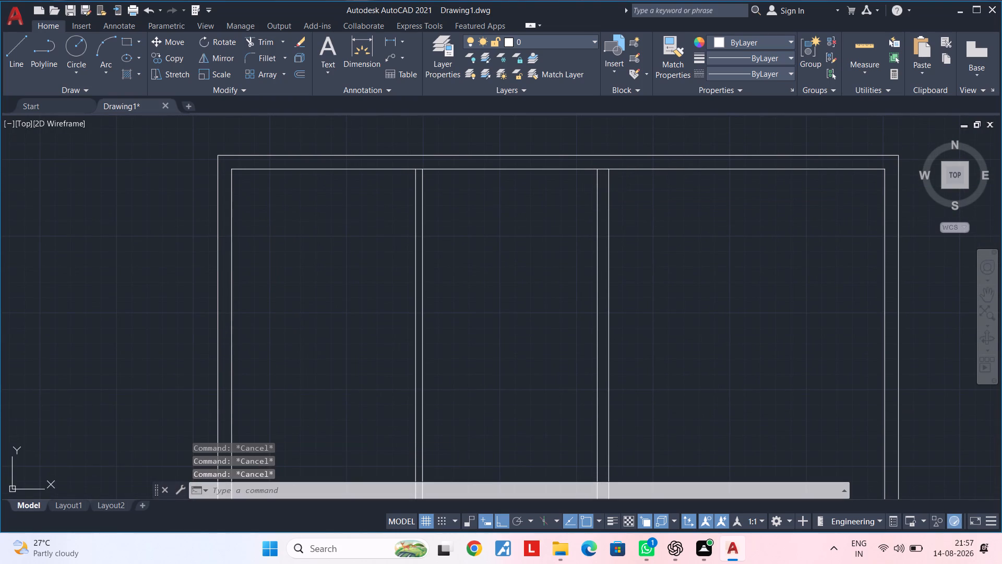
{"action": "key", "text": "Escape"}
{"action": "key", "text": "Escape"}
{"action": "key", "text": "Escape"}
{"action": "key", "text": "Escape"}
Delete the left-hand line of the second partition.
{"action": "left_click", "coordinate": [598, 211]}
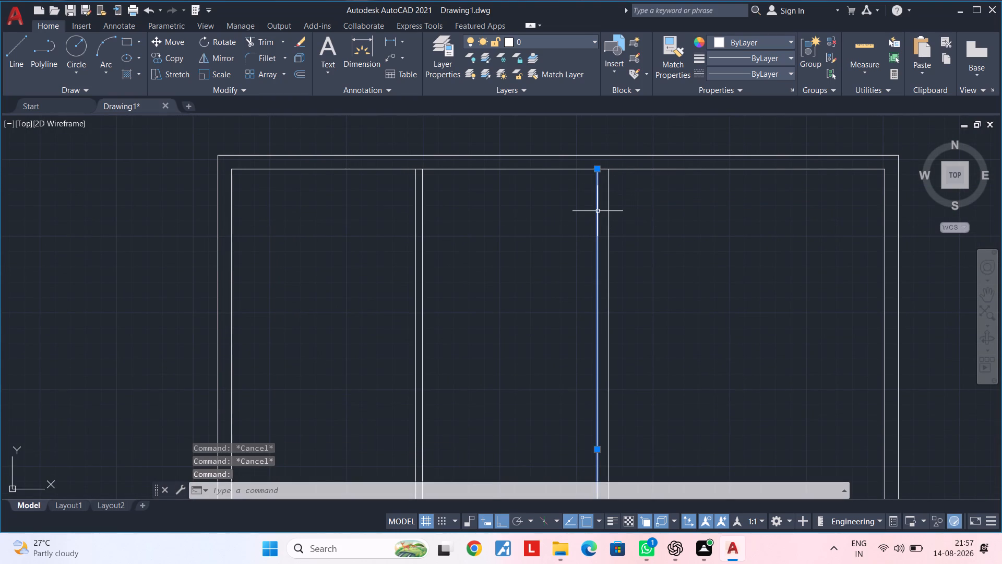
{"action": "key", "text": "Delete"}
Offset the remaining line of the second partition 5" to the left to form the wall thickness.
{"action": "type", "text": "of"}
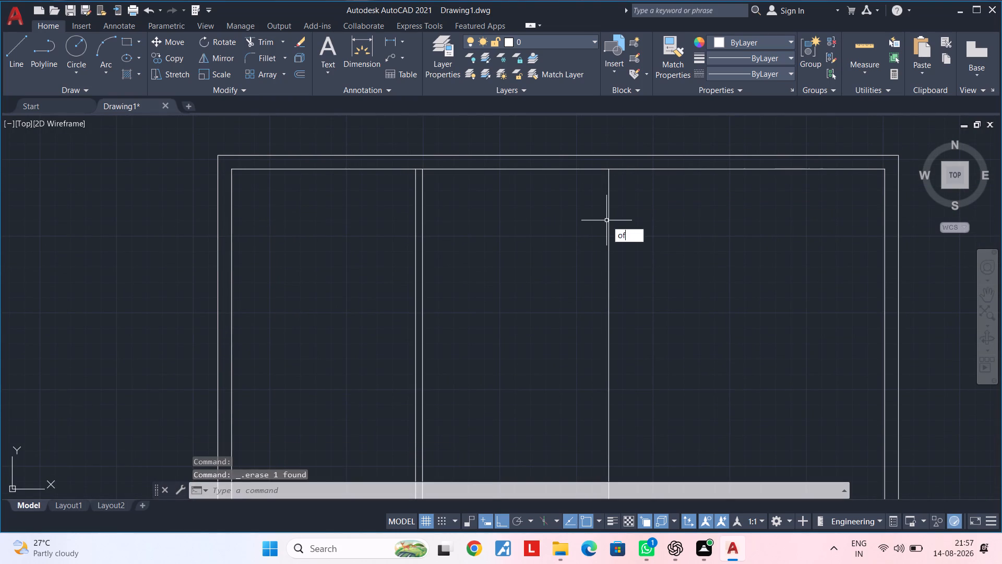
{"action": "key", "text": "space"}
{"action": "type", "text": "5\""}
{"action": "key", "text": "Return"}
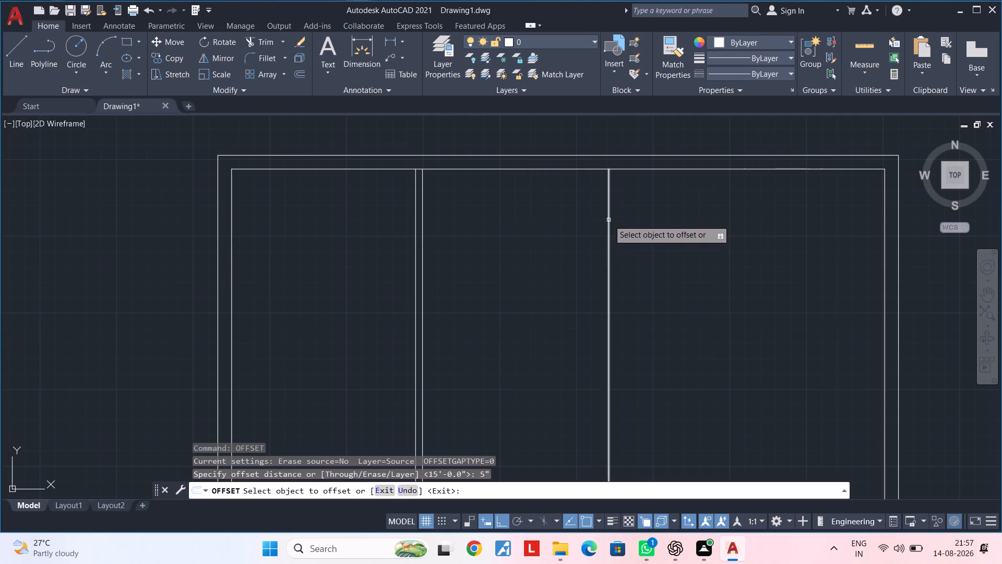
{"action": "left_click", "coordinate": [609, 220]}
{"action": "left_click", "coordinate": [572, 228]}
{"action": "middle_click_drag", "start_coordinate": [546, 235], "coordinate": [636, 238]}
{"action": "key", "text": "Escape"}
{"action": "key", "text": "Escape"}
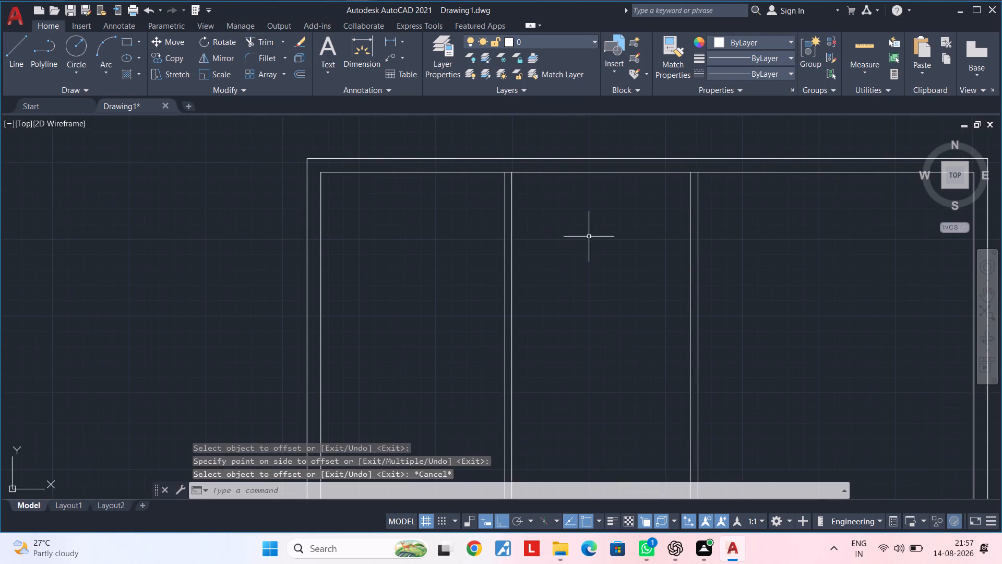
Measure the clear width of the middle room between the facing sides of the two partitions.
{"action": "left_click", "coordinate": [391, 38]}
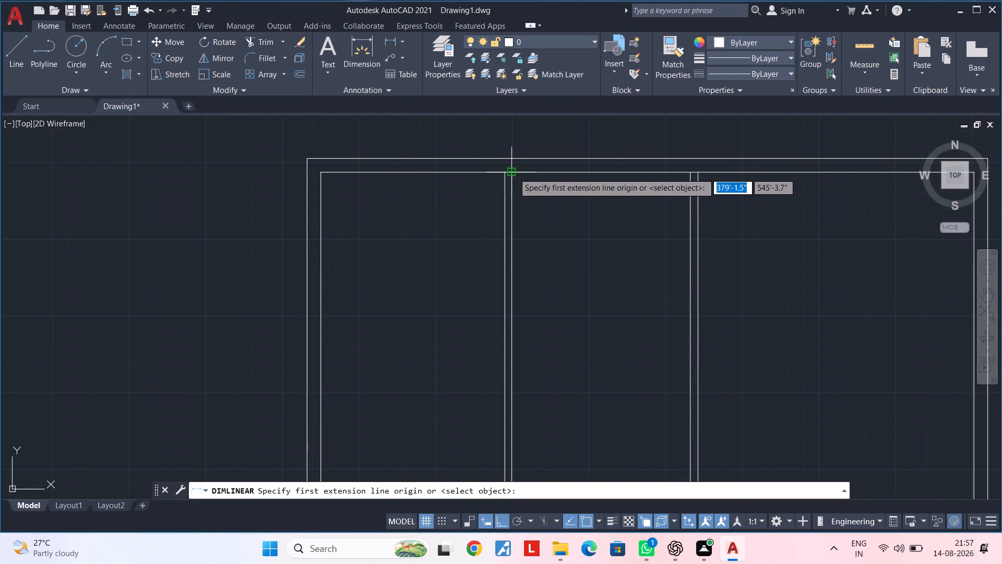
{"action": "left_click", "coordinate": [514, 173]}
{"action": "left_click", "coordinate": [690, 174]}
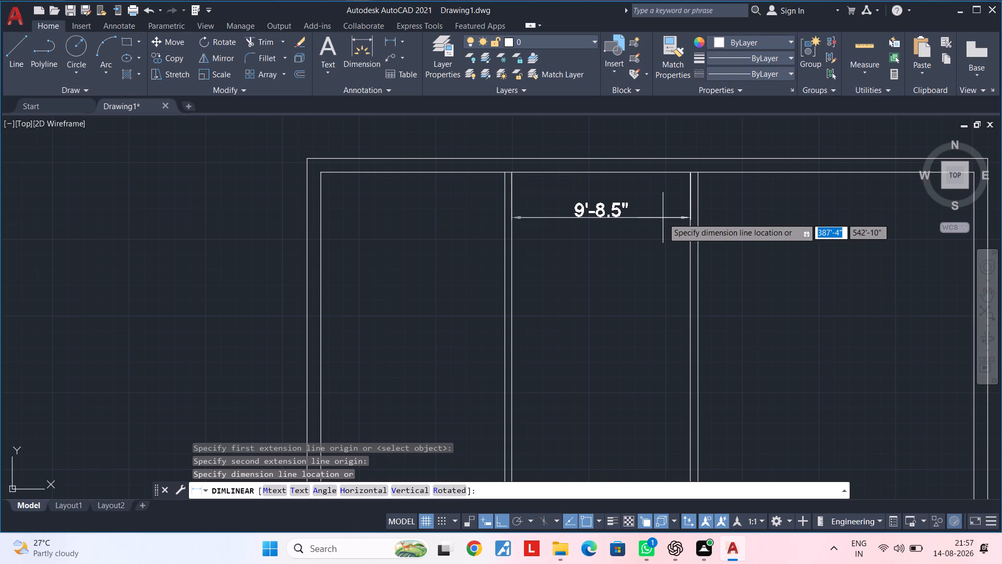
{"action": "key", "text": "Escape"}
{"action": "key", "text": "Escape"}
{"action": "key", "text": "Escape"}
{"action": "key", "text": "Escape"}
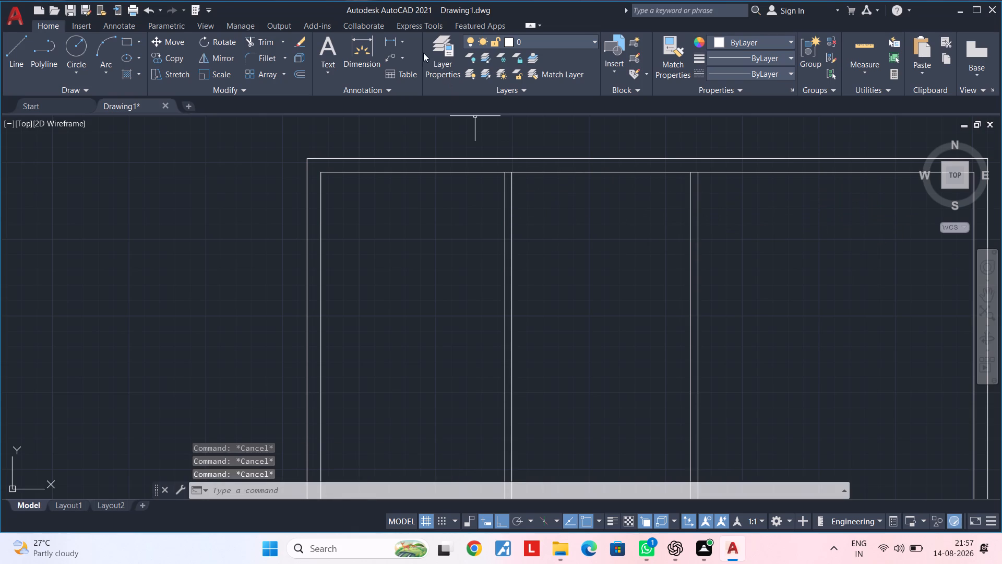
Measure from the left face of the first partition to the left face of the second partition.
{"action": "left_click", "coordinate": [393, 38]}
{"action": "left_click", "coordinate": [504, 171]}
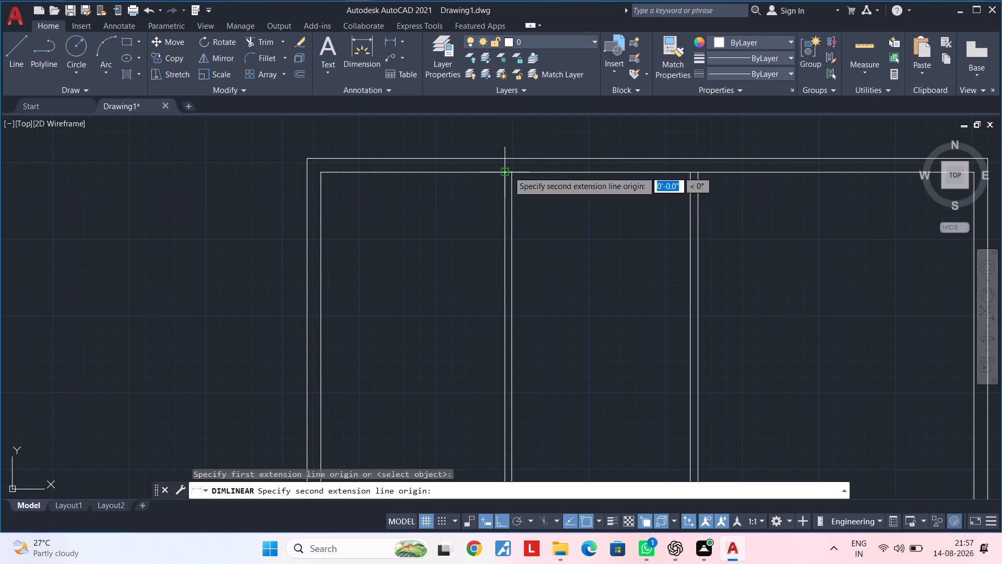
{"action": "left_click", "coordinate": [687, 170]}
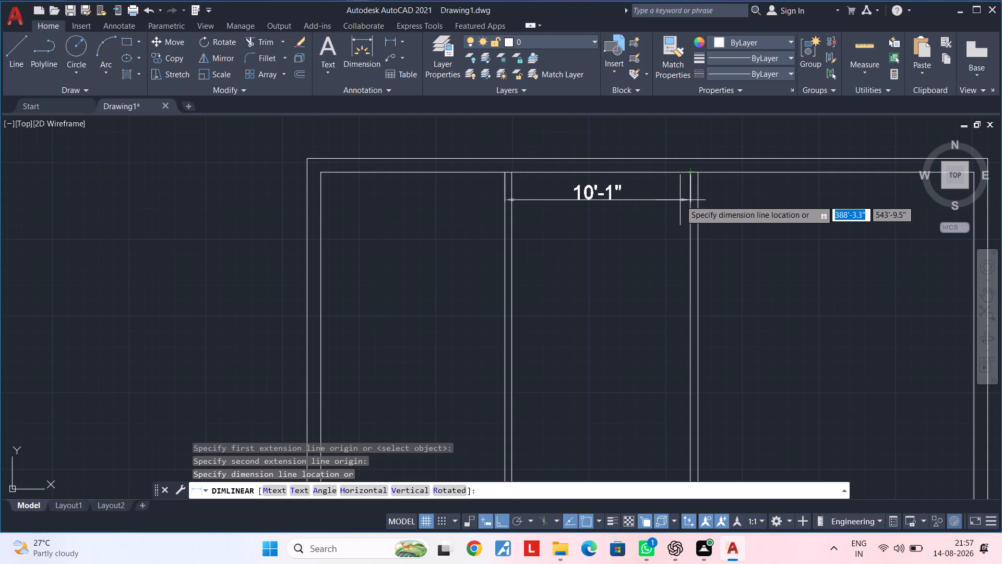
{"action": "scroll", "coordinate": [680, 200], "scroll_direction": "up", "scroll_amount": 2}
{"action": "middle_click_drag", "start_coordinate": [676, 204], "coordinate": [724, 204]}
{"action": "key", "text": "Escape"}
{"action": "key", "text": "Escape"}
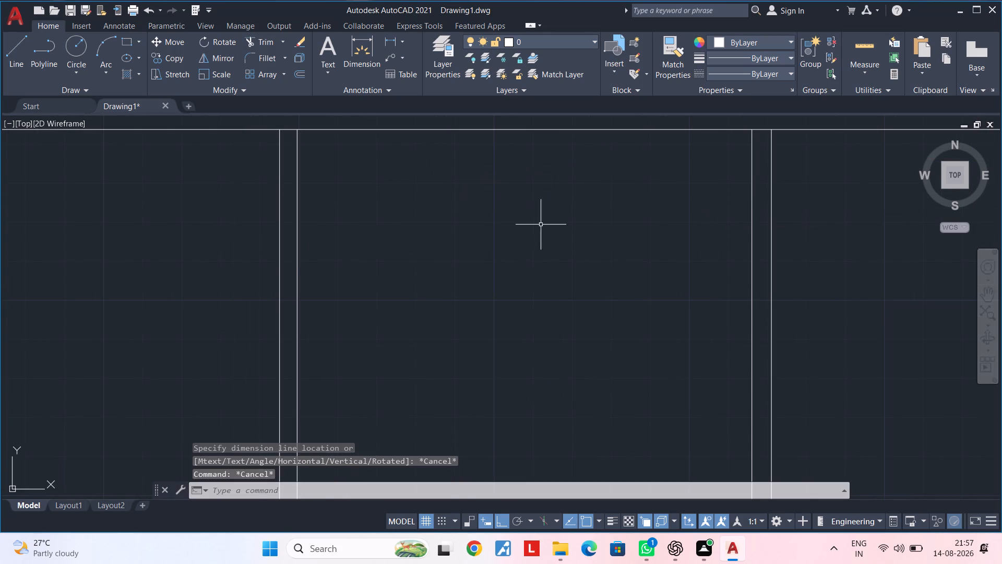
Delete both lines of the first partition, between the left and middle rooms.
{"action": "left_click", "coordinate": [541, 225]}
{"action": "left_click", "coordinate": [231, 244]}
{"action": "key", "text": "Delete"}
Offset the left-hand line of the remaining partition 9'6" to the left for the middle room's width.
{"action": "scroll", "coordinate": [276, 251], "scroll_direction": "down", "scroll_amount": 3}
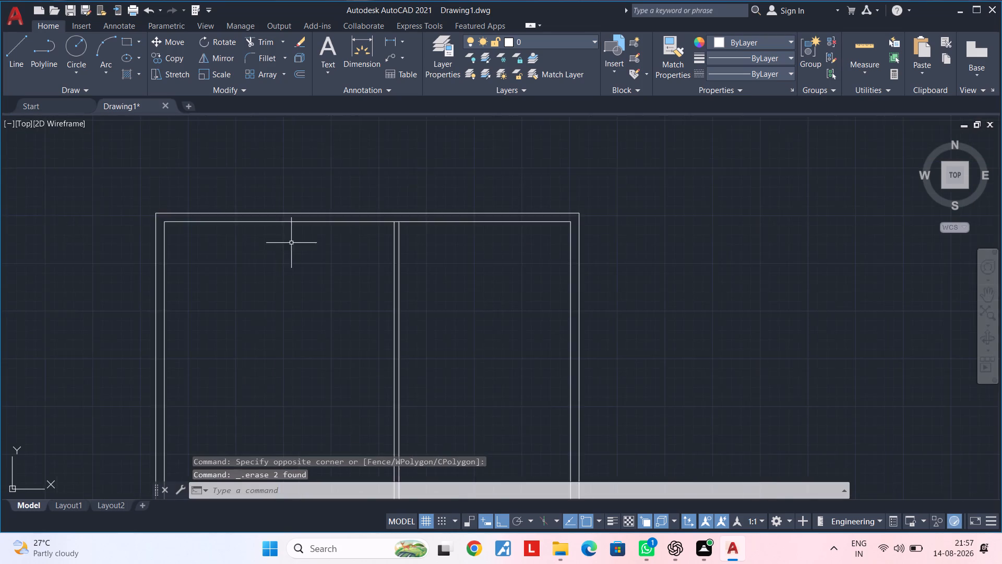
{"action": "middle_click_drag", "start_coordinate": [292, 243], "coordinate": [363, 234]}
{"action": "key", "text": "Escape"}
{"action": "scroll", "coordinate": [375, 231], "scroll_direction": "up", "scroll_amount": 1}
{"action": "key", "text": "Escape"}
{"action": "type", "text": "of"}
{"action": "key", "text": "space"}
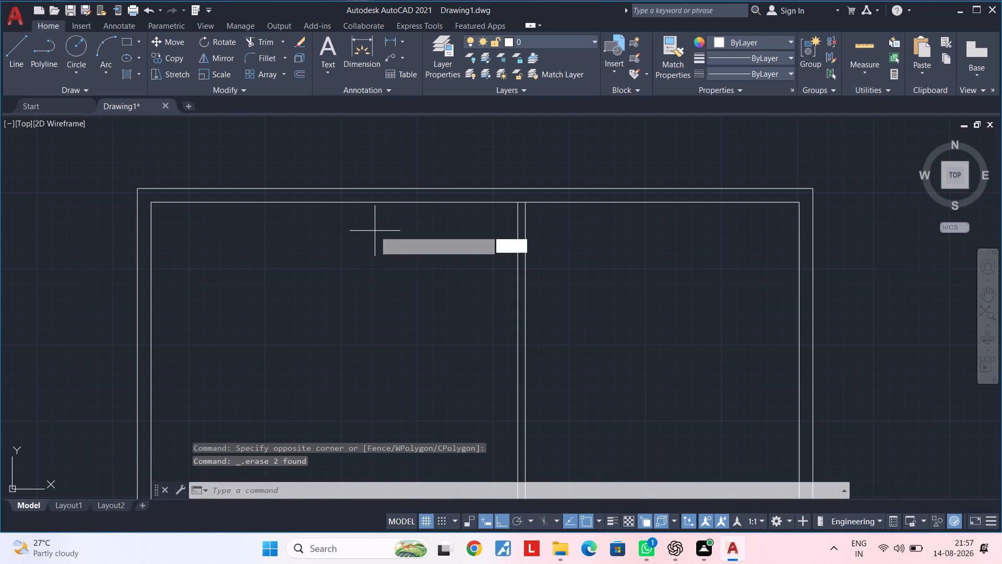
{"action": "type", "text": "9'"}
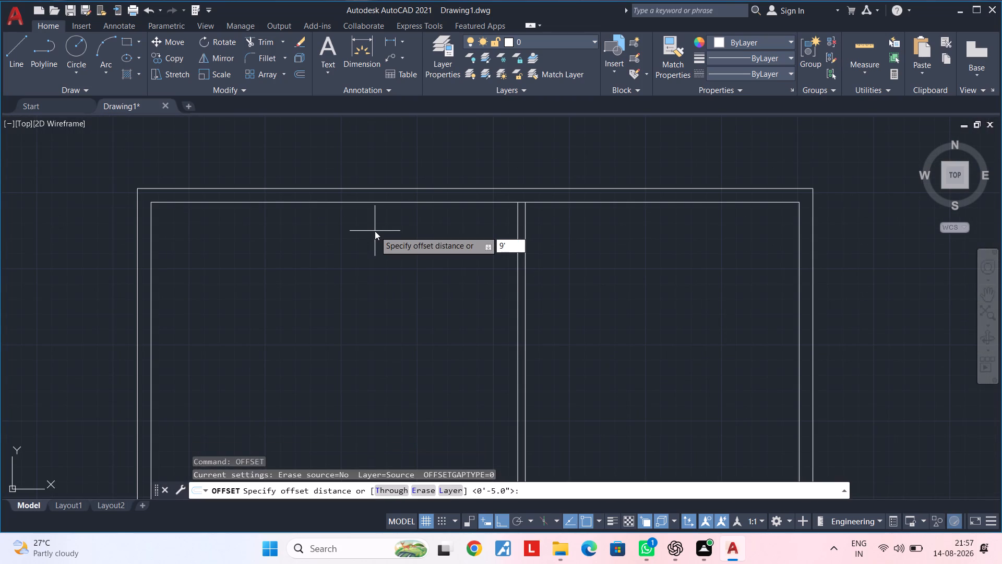
{"action": "type", "text": "6\""}
{"action": "key", "text": "Return"}
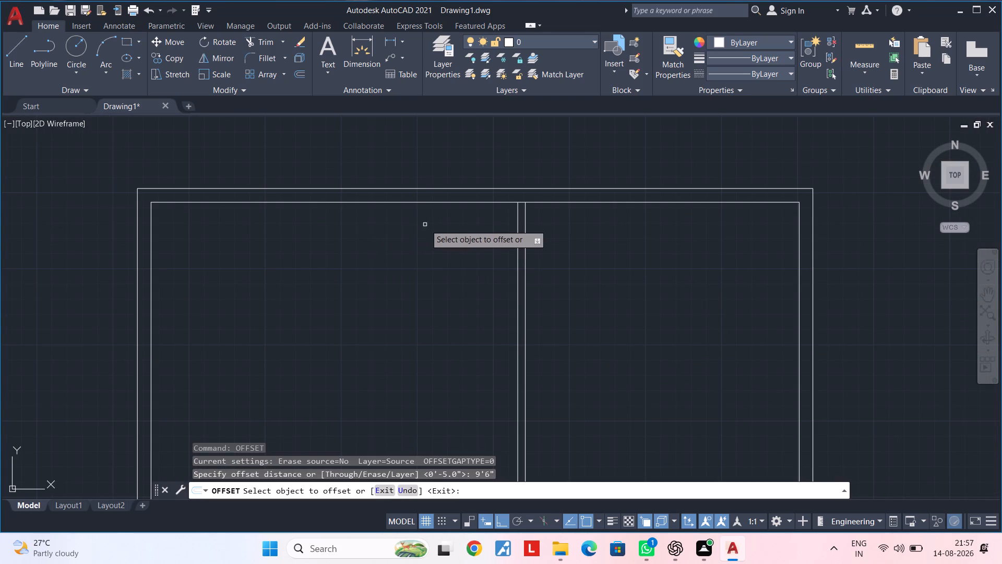
{"action": "left_click", "coordinate": [517, 240]}
{"action": "left_click", "coordinate": [311, 249]}
{"action": "scroll", "coordinate": [311, 249], "scroll_direction": "up", "scroll_amount": 1}
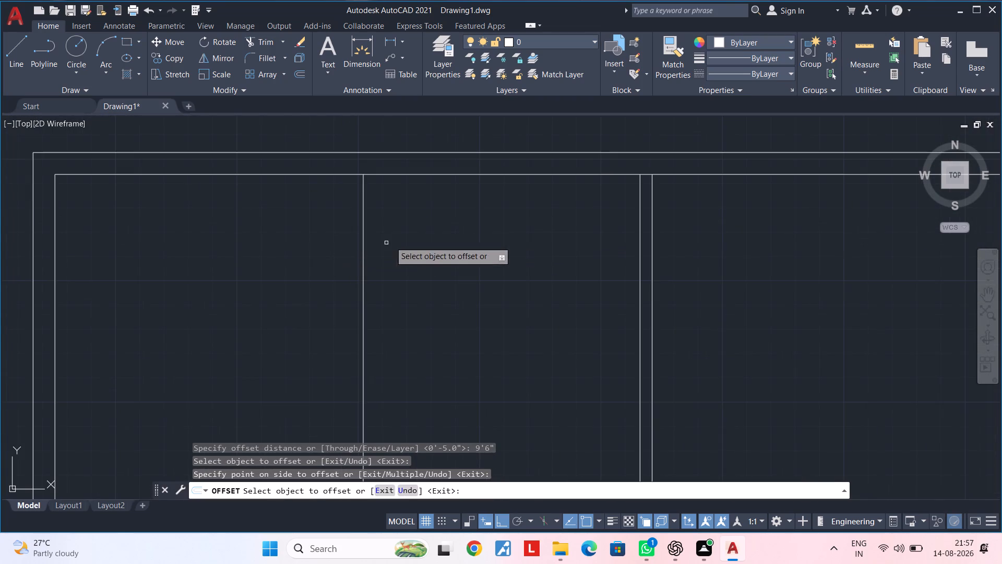
{"action": "middle_click_drag", "start_coordinate": [282, 256], "coordinate": [365, 251]}
{"action": "key", "text": "space"}
Offset the new line between the left and middle rooms 5" to the left to form the first partition.
{"action": "key", "text": "space"}
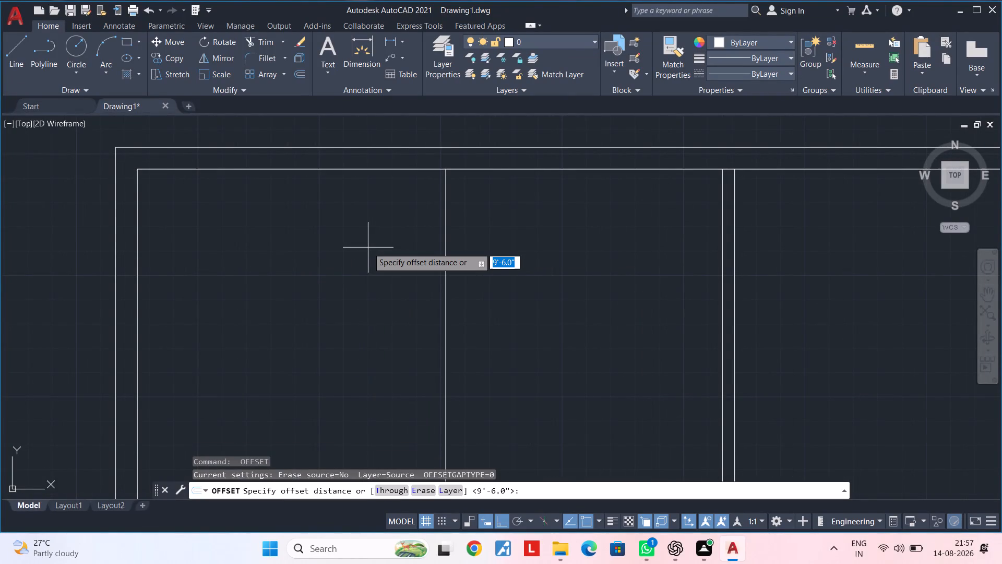
{"action": "type", "text": "5\""}
{"action": "key", "text": "Return"}
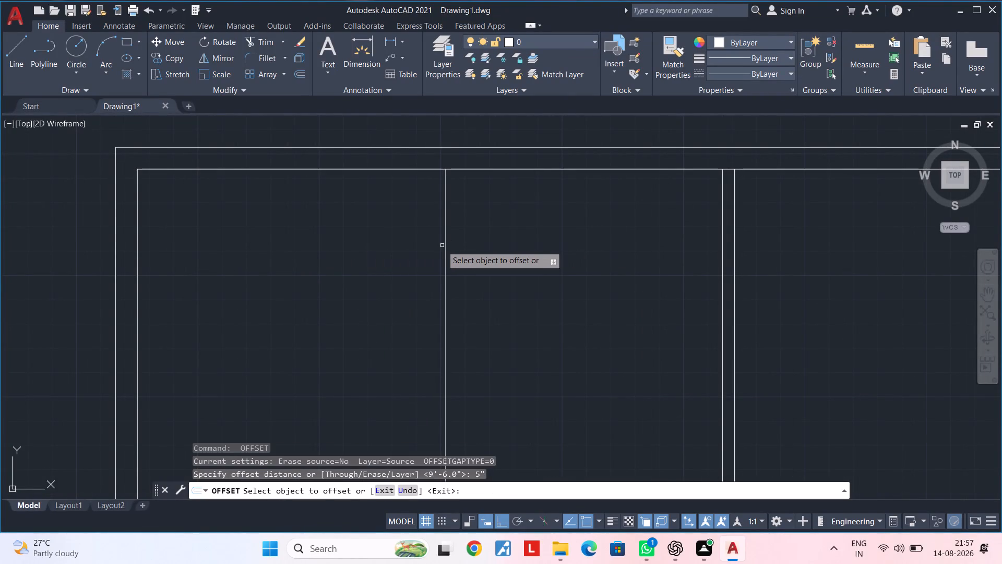
{"action": "left_click", "coordinate": [446, 244]}
{"action": "left_click", "coordinate": [365, 246]}
{"action": "scroll", "coordinate": [365, 246], "scroll_direction": "down", "scroll_amount": 1}
{"action": "middle_click_drag", "start_coordinate": [368, 245], "coordinate": [450, 222]}
{"action": "key", "text": "Escape"}
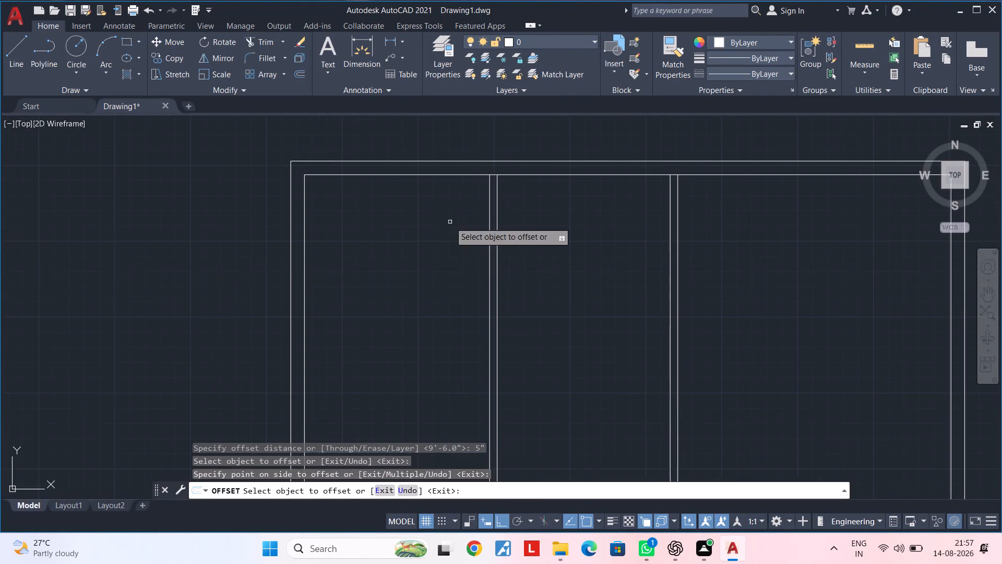
{"action": "key", "text": "Escape"}
{"action": "key", "text": "Escape"}
Measure the left room's clear width from the inner exterior wall corner to the first partition.
{"action": "left_click", "coordinate": [385, 41]}
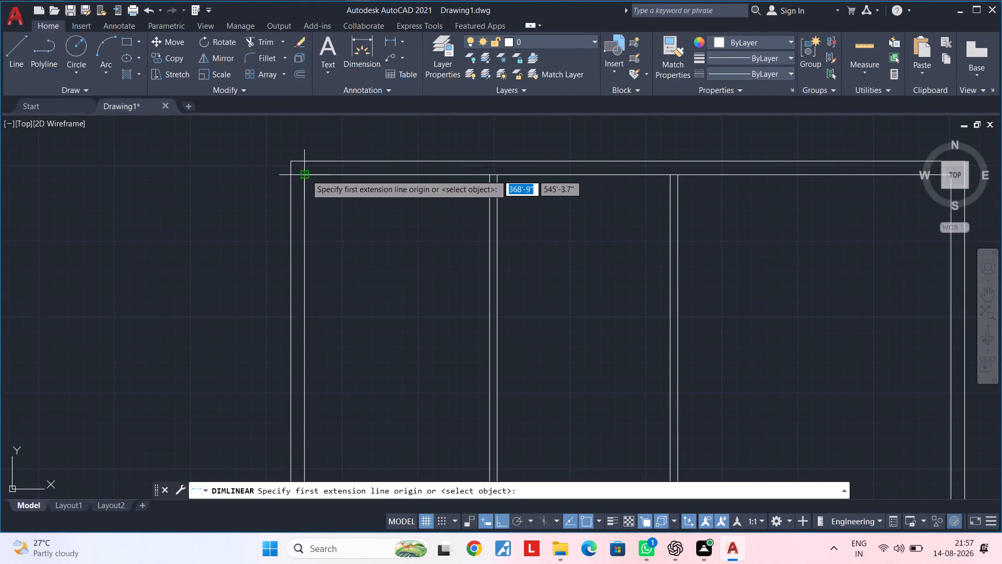
{"action": "left_click", "coordinate": [306, 174]}
{"action": "left_click", "coordinate": [489, 176]}
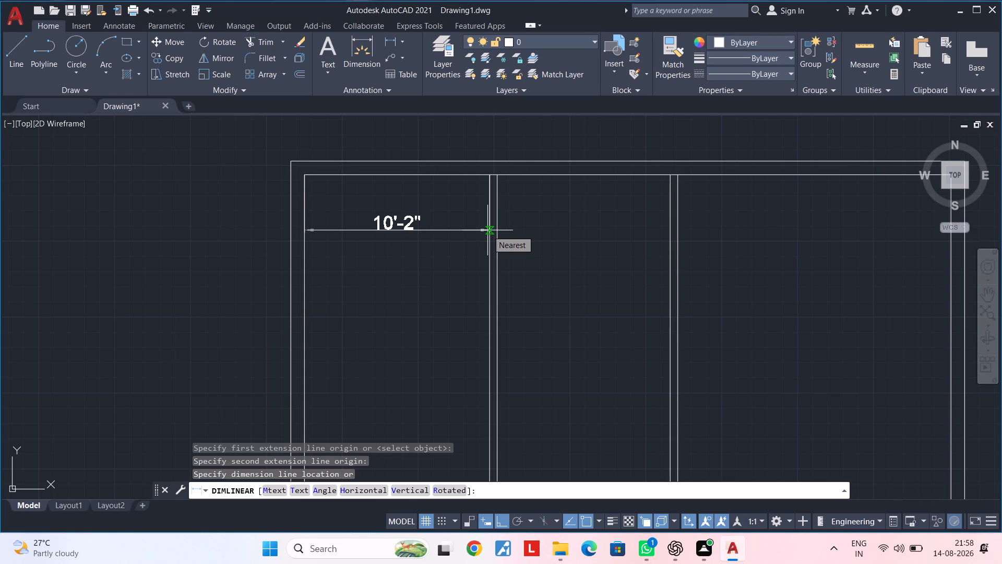
{"action": "key", "text": "Escape"}
{"action": "key", "text": "Escape"}
{"action": "key", "text": "Escape"}
{"action": "key", "text": "Escape"}
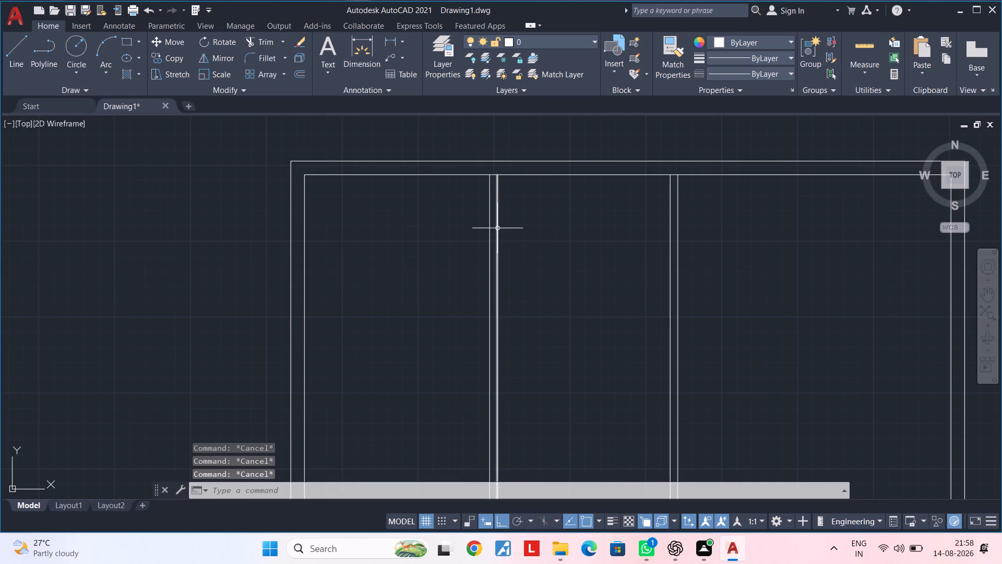
Measure the thickness of the first partition at its upper end.
{"action": "middle_click_drag", "start_coordinate": [496, 227], "coordinate": [435, 218]}
{"action": "scroll", "coordinate": [441, 214], "scroll_direction": "up", "scroll_amount": 2}
{"action": "middle_click_drag", "start_coordinate": [441, 214], "coordinate": [465, 214]}
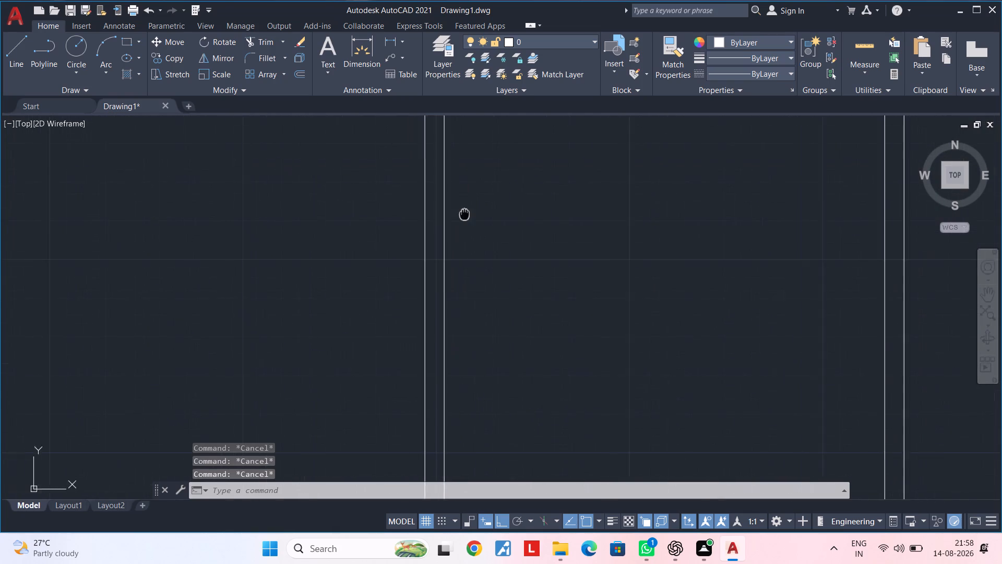
{"action": "middle_click_drag", "start_coordinate": [465, 214], "coordinate": [467, 214]}
{"action": "scroll", "coordinate": [467, 214], "scroll_direction": "down", "scroll_amount": 1}
{"action": "middle_click_drag", "start_coordinate": [468, 214], "coordinate": [468, 230]}
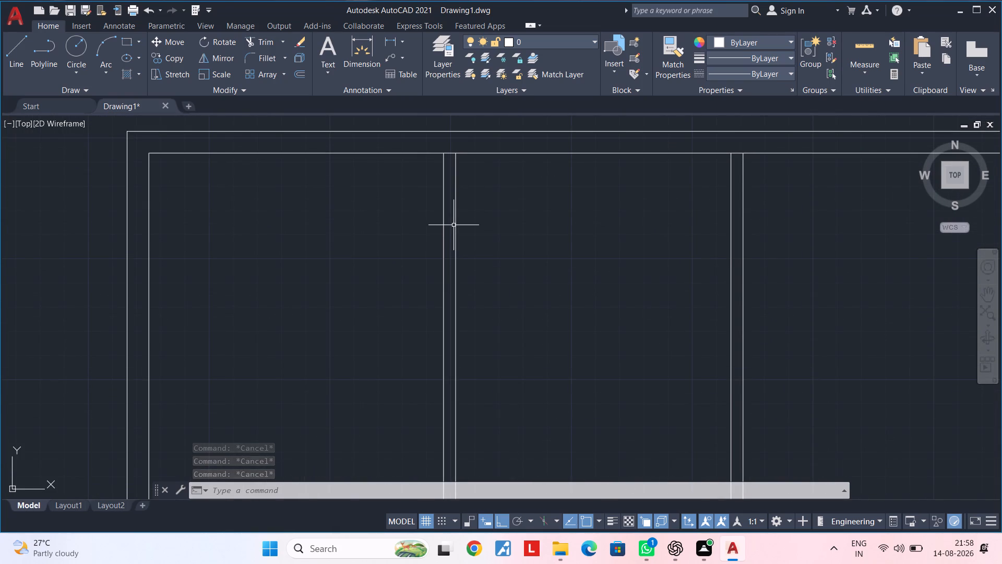
{"action": "left_click", "coordinate": [389, 37]}
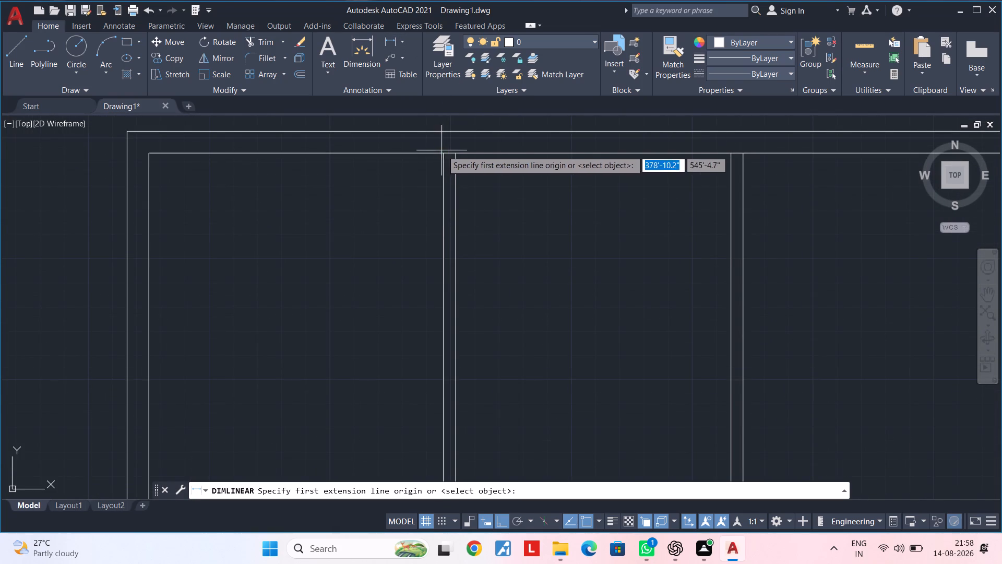
{"action": "left_click", "coordinate": [443, 151]}
{"action": "left_click", "coordinate": [453, 152]}
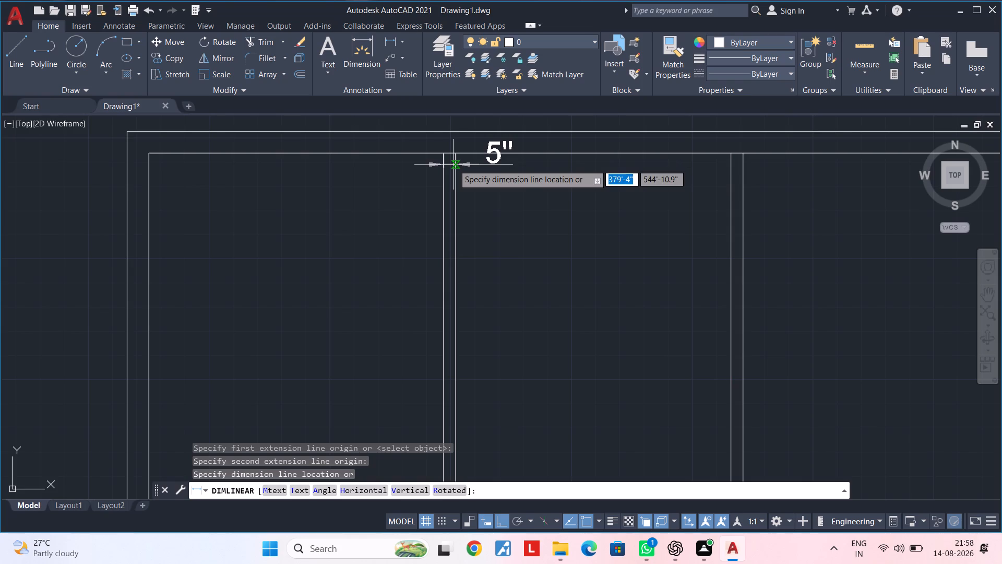
{"action": "key", "text": "Escape"}
{"action": "key", "text": "Escape"}
Move the right-hand line of the first partition 0.5" to the right.
{"action": "scroll", "coordinate": [455, 163], "scroll_direction": "up", "scroll_amount": 1}
{"action": "middle_click_drag", "start_coordinate": [455, 163], "coordinate": [455, 183]}
{"action": "key", "text": "Escape"}
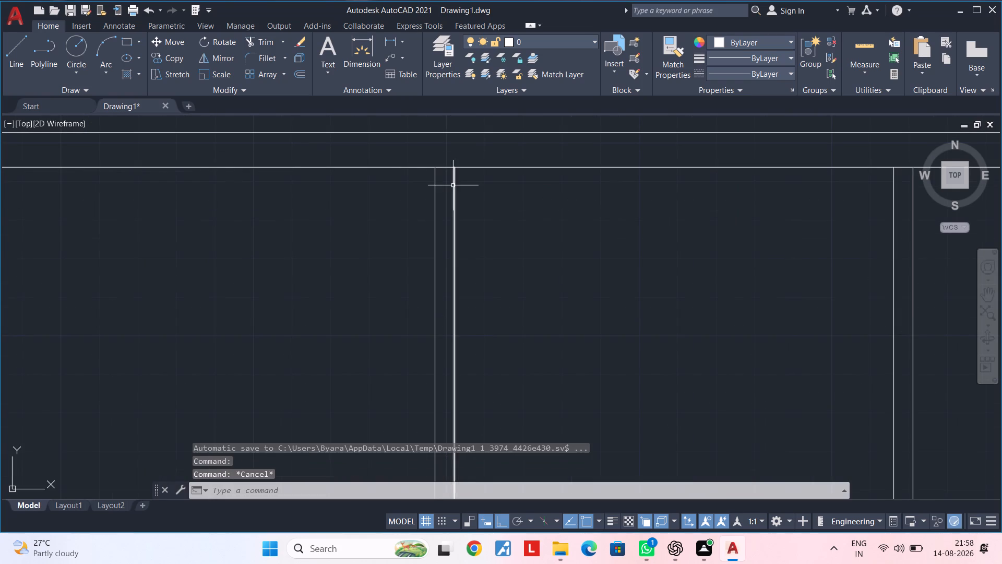
{"action": "left_click", "coordinate": [453, 185]}
{"action": "type", "text": "m"}
{"action": "key", "text": "space"}
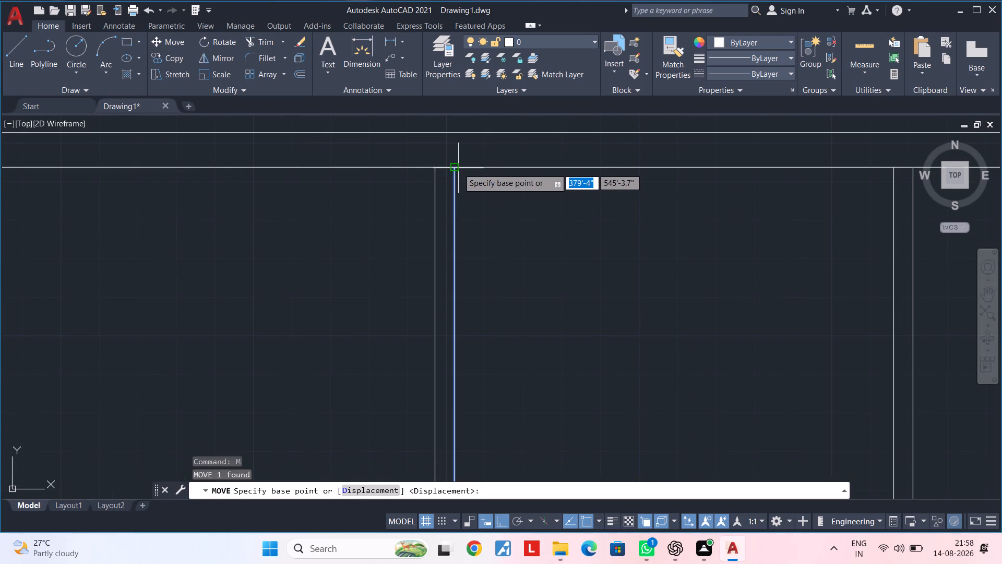
{"action": "left_click", "coordinate": [457, 168]}
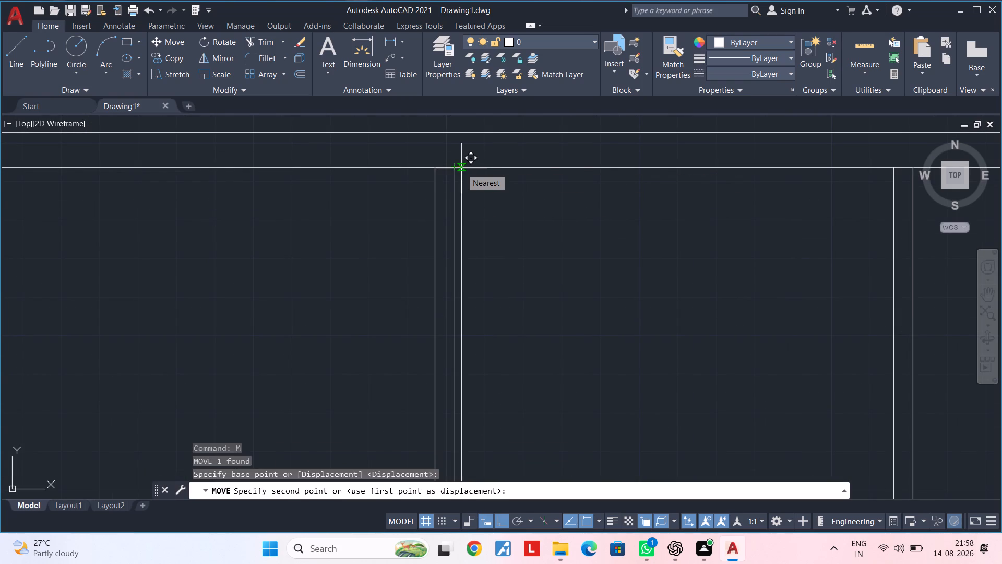
{"action": "type", "text": "0.5"}
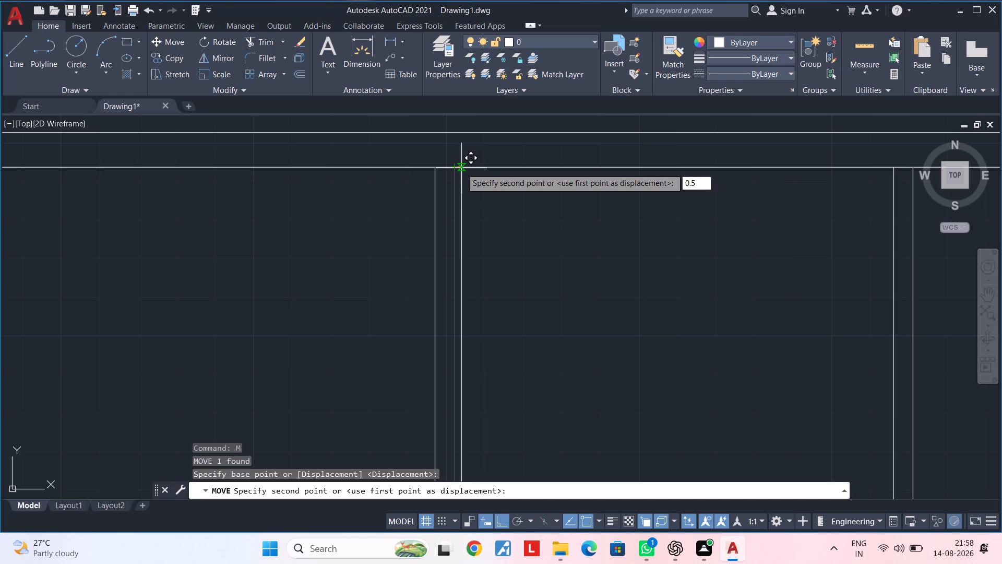
{"action": "key", "text": "Return"}
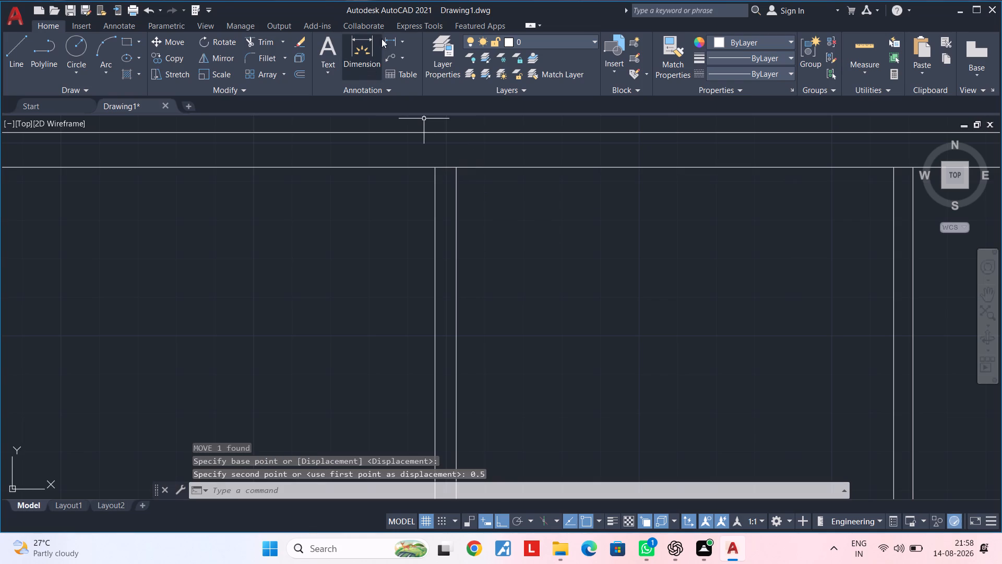
Measure the thickness of the first partition again at its upper end.
{"action": "left_click", "coordinate": [386, 38]}
{"action": "left_click", "coordinate": [435, 167]}
{"action": "left_click", "coordinate": [452, 168]}
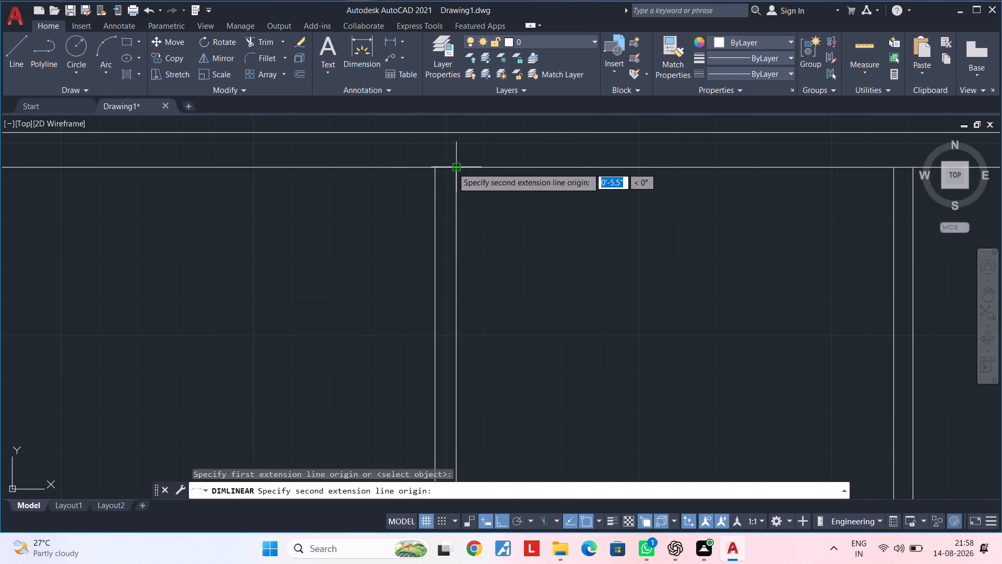
{"action": "key", "text": "Escape"}
{"action": "key", "text": "Escape"}
Measure the middle room's clear width between the facing sides of the two partitions.
{"action": "middle_click_drag", "start_coordinate": [646, 234], "coordinate": [398, 233]}
{"action": "middle_click_drag", "start_coordinate": [504, 237], "coordinate": [414, 242]}
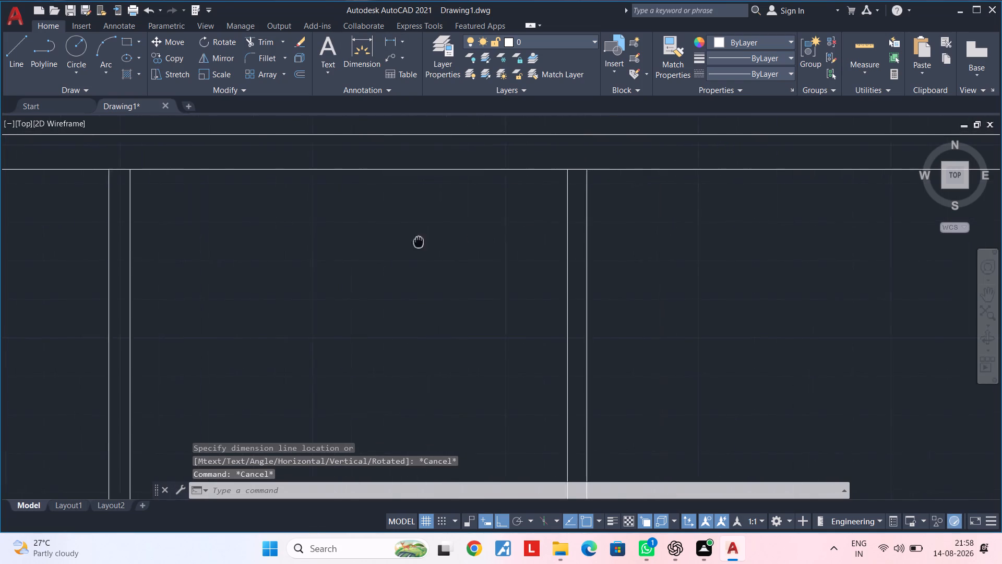
{"action": "middle_click_drag", "start_coordinate": [414, 242], "coordinate": [410, 242]}
{"action": "middle_click_drag", "start_coordinate": [458, 239], "coordinate": [412, 244]}
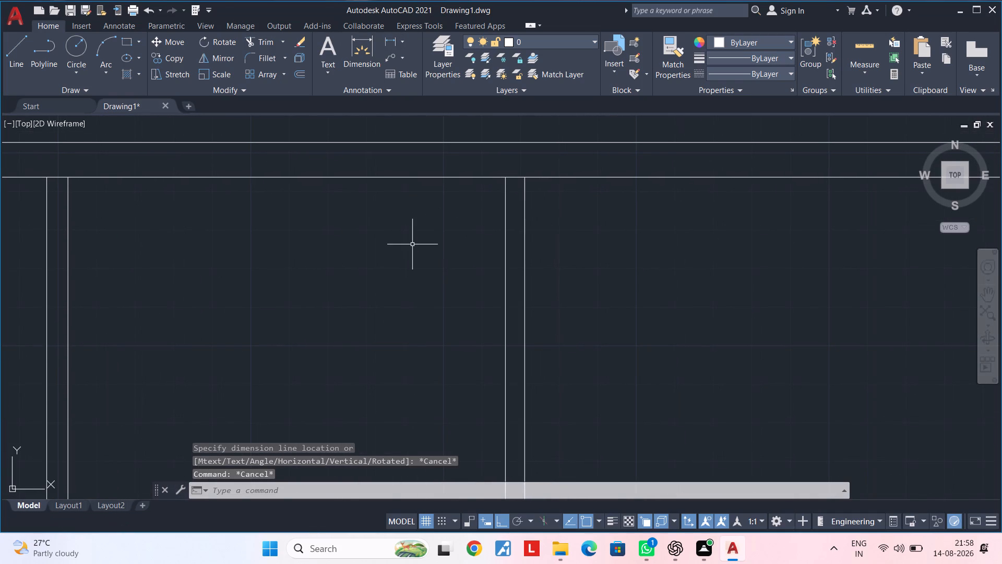
{"action": "left_click", "coordinate": [386, 41]}
{"action": "middle_click_drag", "start_coordinate": [313, 189], "coordinate": [367, 185]}
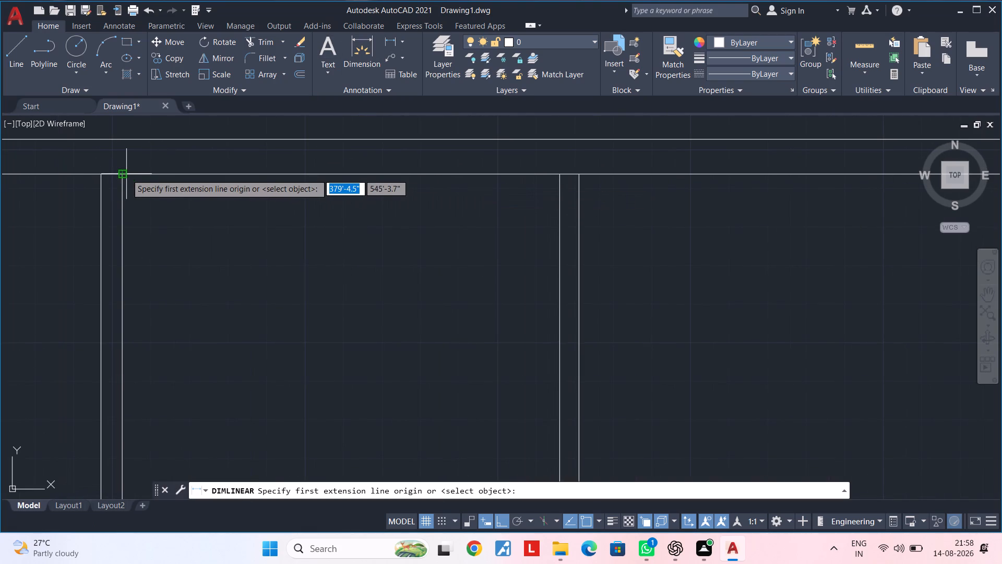
{"action": "left_click", "coordinate": [123, 175]}
{"action": "left_click", "coordinate": [558, 177]}
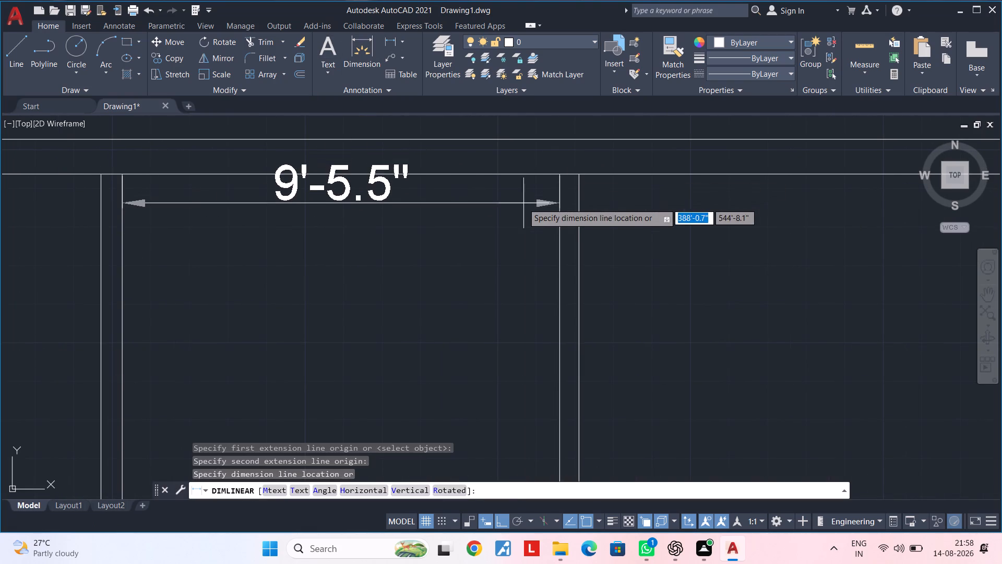
{"action": "middle_click_drag", "start_coordinate": [519, 209], "coordinate": [480, 215]}
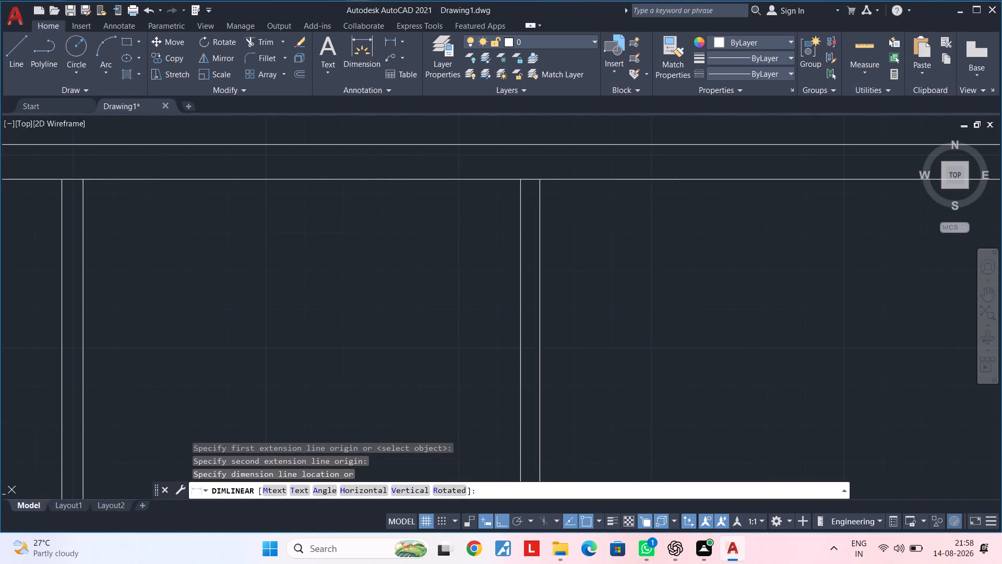
{"action": "key", "text": "Escape"}
{"action": "key", "text": "Escape"}
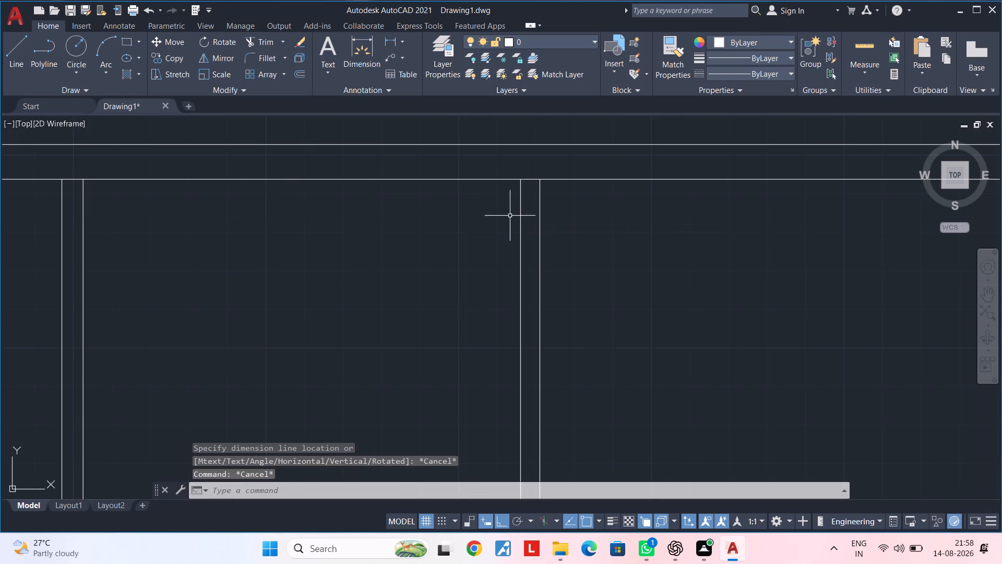
Shift the second partition's left-hand line 0.5" to the right by offsetting it and deleting the original line.
{"action": "left_click", "coordinate": [521, 214]}
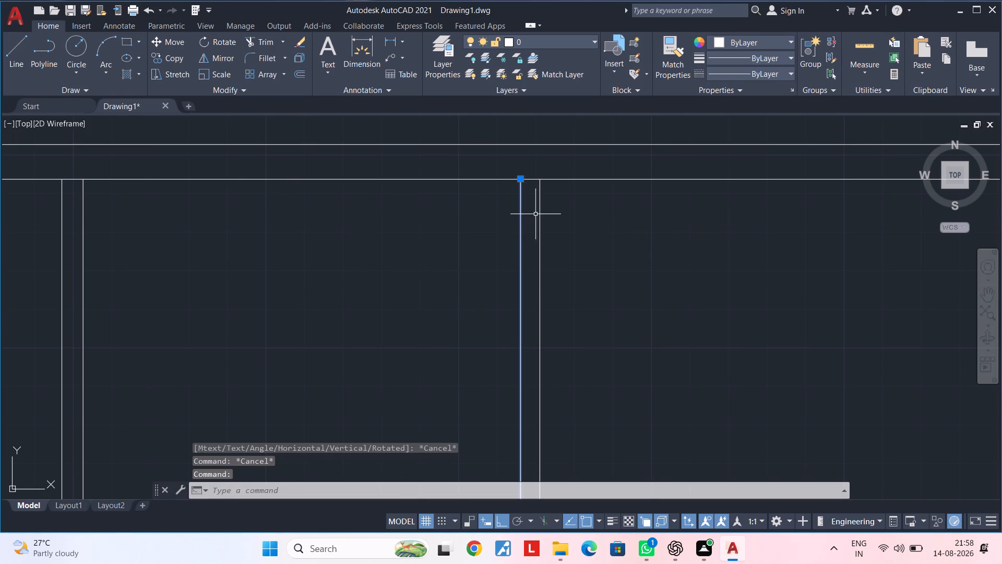
{"action": "type", "text": "of 0.5"}
{"action": "key", "text": "Return"}
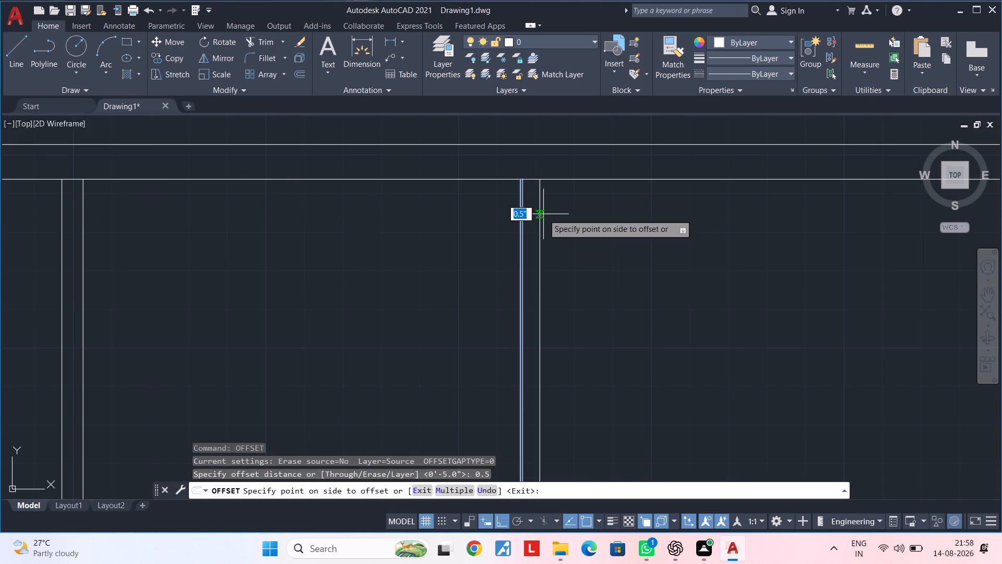
{"action": "left_click", "coordinate": [557, 214]}
{"action": "key", "text": "Escape"}
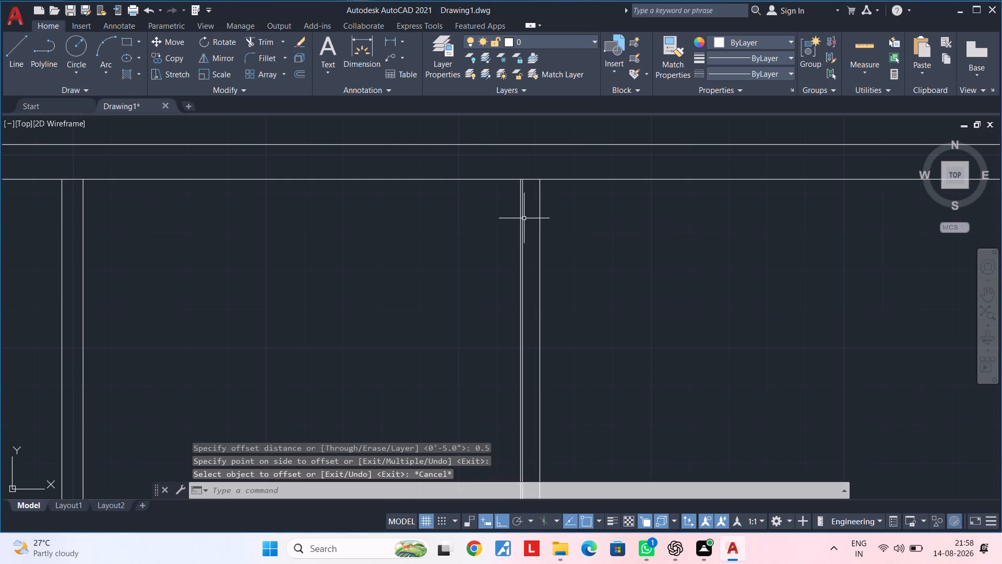
{"action": "scroll", "coordinate": [524, 218], "scroll_direction": "up", "scroll_amount": 1}
{"action": "left_click", "coordinate": [517, 218]}
{"action": "key", "text": "Delete"}
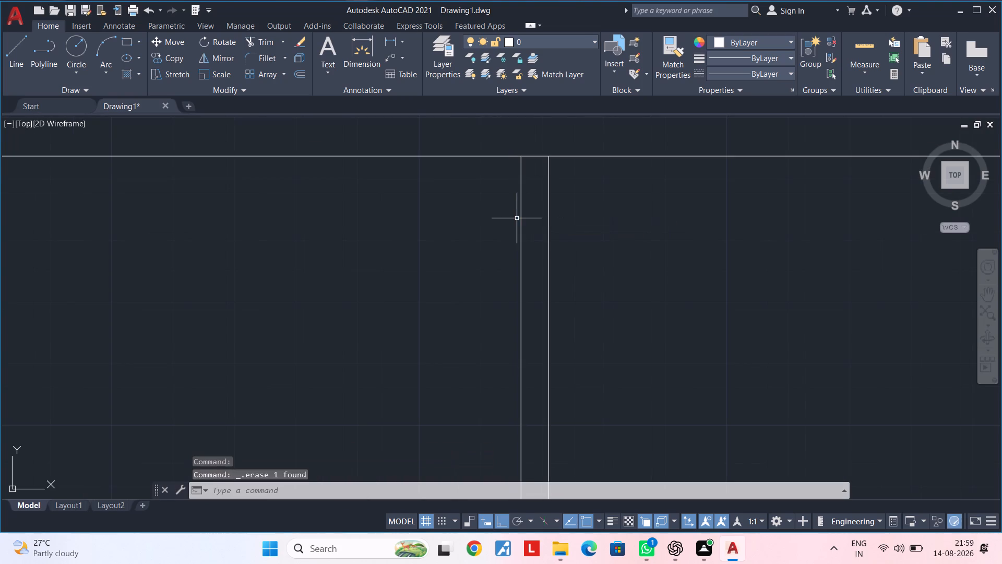
Place a linear dimension across the middle room's clear width, just below the upper wall.
{"action": "scroll", "coordinate": [515, 219], "scroll_direction": "down", "scroll_amount": 2}
{"action": "middle_click_drag", "start_coordinate": [500, 218], "coordinate": [516, 217]}
{"action": "scroll", "coordinate": [516, 217], "scroll_direction": "up", "scroll_amount": 1}
{"action": "left_click", "coordinate": [391, 43]}
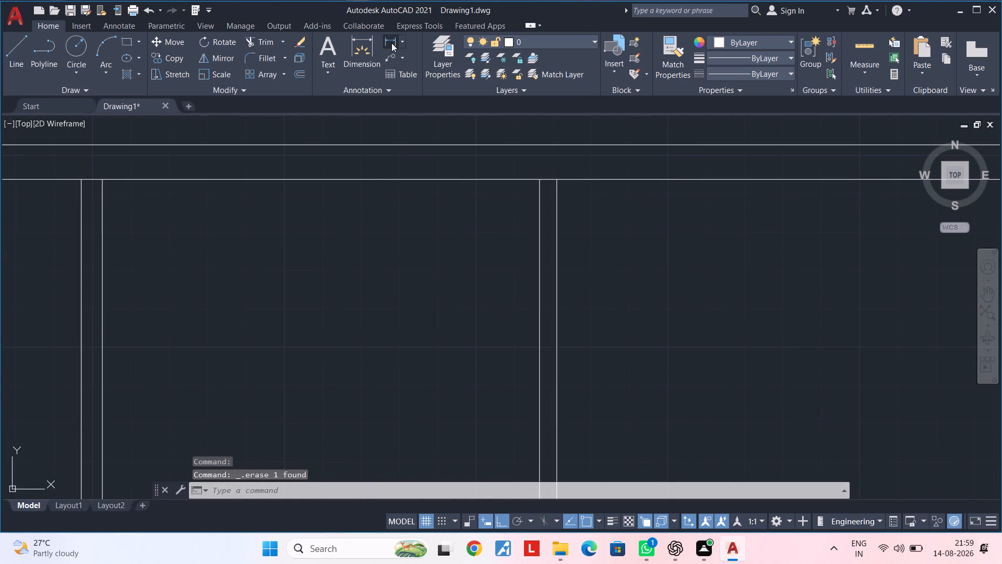
{"action": "scroll", "coordinate": [307, 192], "scroll_direction": "down", "scroll_amount": 1}
{"action": "middle_click_drag", "start_coordinate": [324, 200], "coordinate": [331, 201]}
{"action": "left_click", "coordinate": [188, 185]}
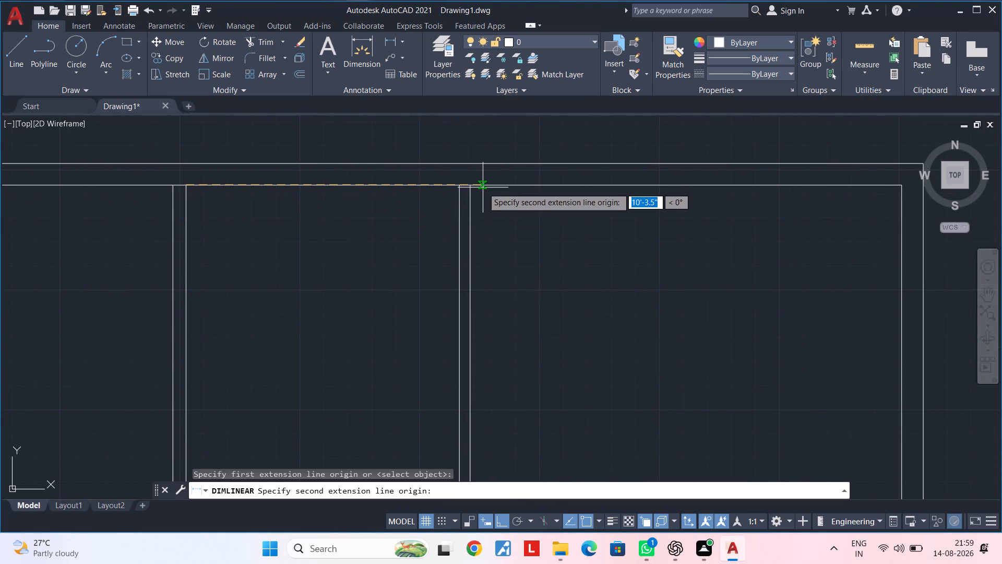
{"action": "left_click", "coordinate": [460, 185]}
{"action": "left_click", "coordinate": [431, 226]}
{"action": "key", "text": "Escape"}
{"action": "middle_click_drag", "start_coordinate": [456, 216], "coordinate": [449, 217]}
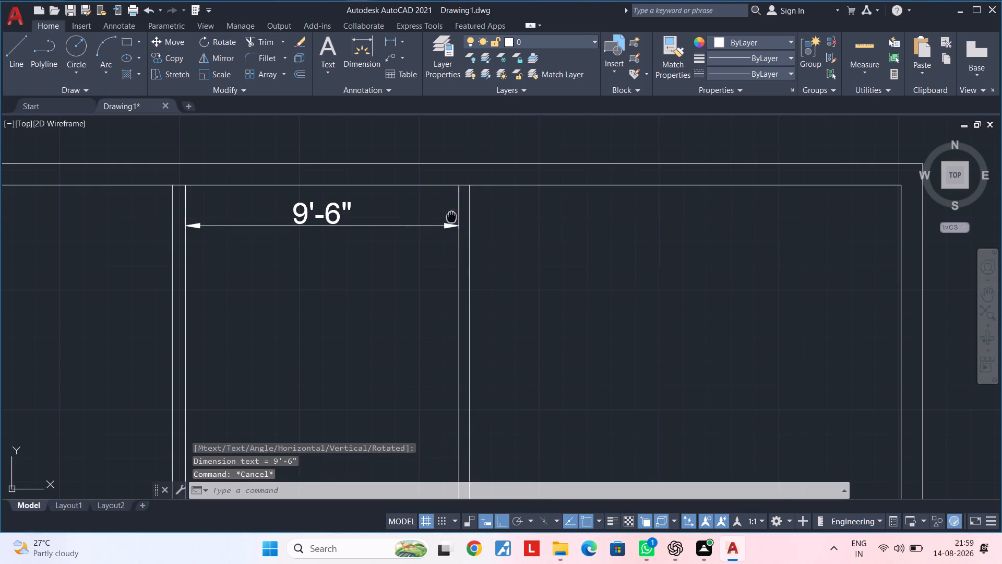
{"action": "middle_click_drag", "start_coordinate": [449, 217], "coordinate": [414, 220]}
{"action": "key", "text": "Escape"}
{"action": "key", "text": "Escape"}
Measure the thickness of the second partition at its upper end.
{"action": "left_click", "coordinate": [388, 40]}
{"action": "scroll", "coordinate": [427, 182], "scroll_direction": "up", "scroll_amount": 2}
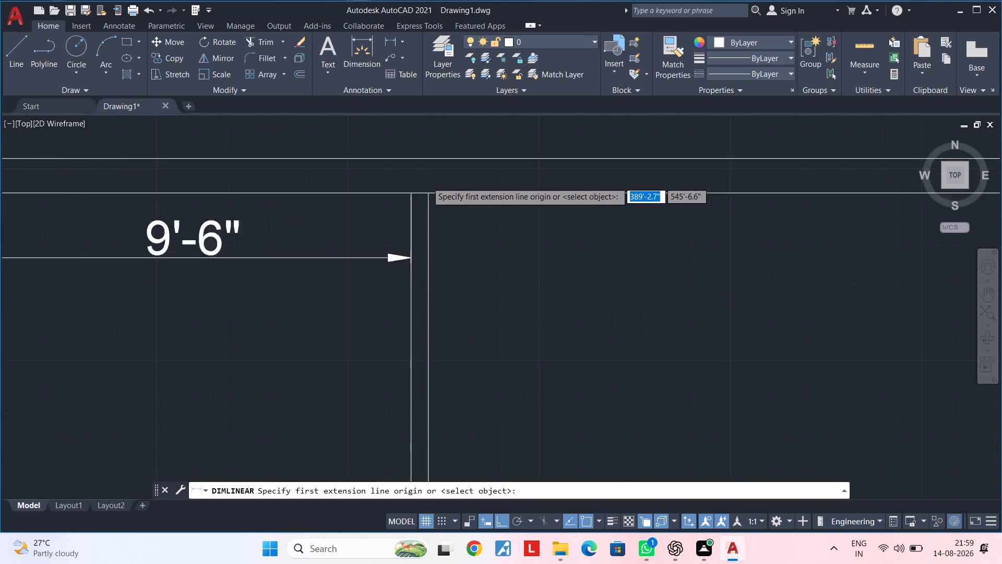
{"action": "left_click", "coordinate": [402, 203]}
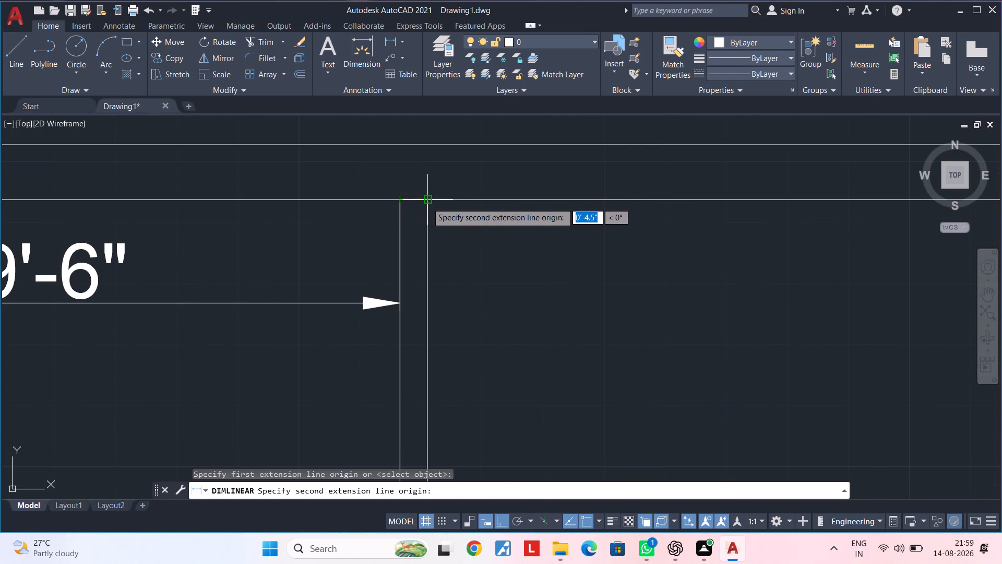
{"action": "left_click", "coordinate": [427, 203]}
{"action": "key", "text": "Escape"}
{"action": "key", "text": "Escape"}
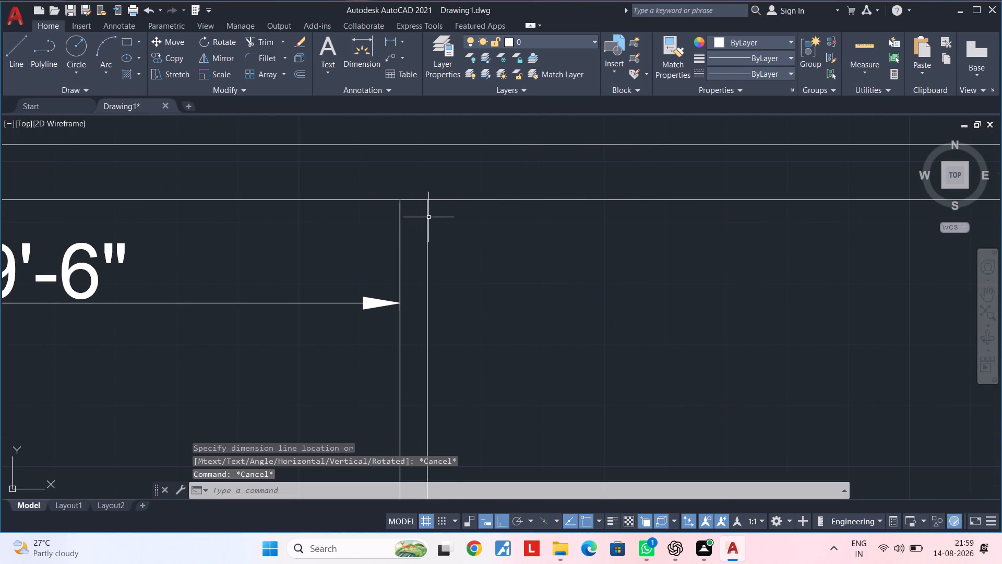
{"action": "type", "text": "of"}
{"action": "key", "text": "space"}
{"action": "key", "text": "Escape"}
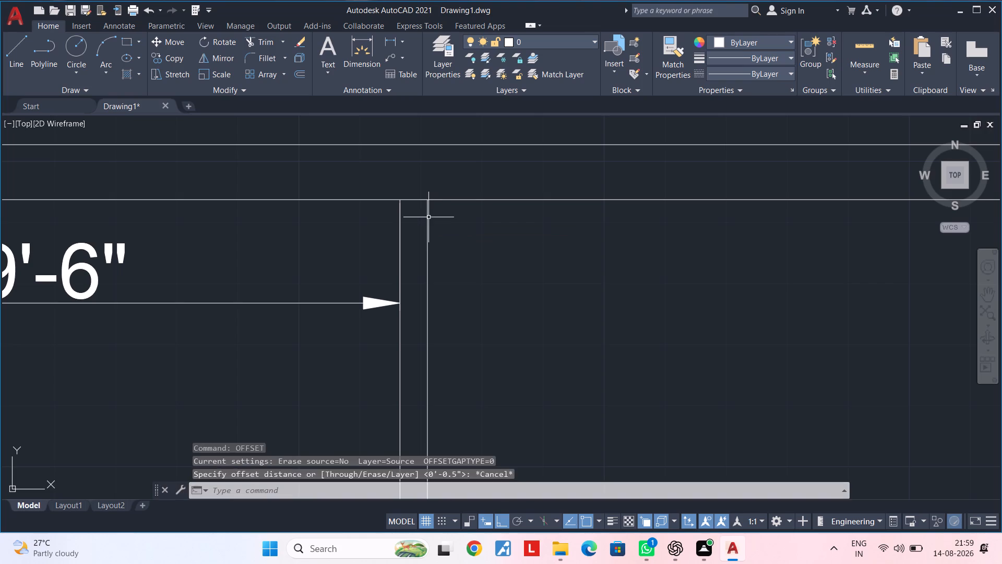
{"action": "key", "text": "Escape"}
Delete the right-hand line of the second partition.
{"action": "left_click", "coordinate": [428, 220]}
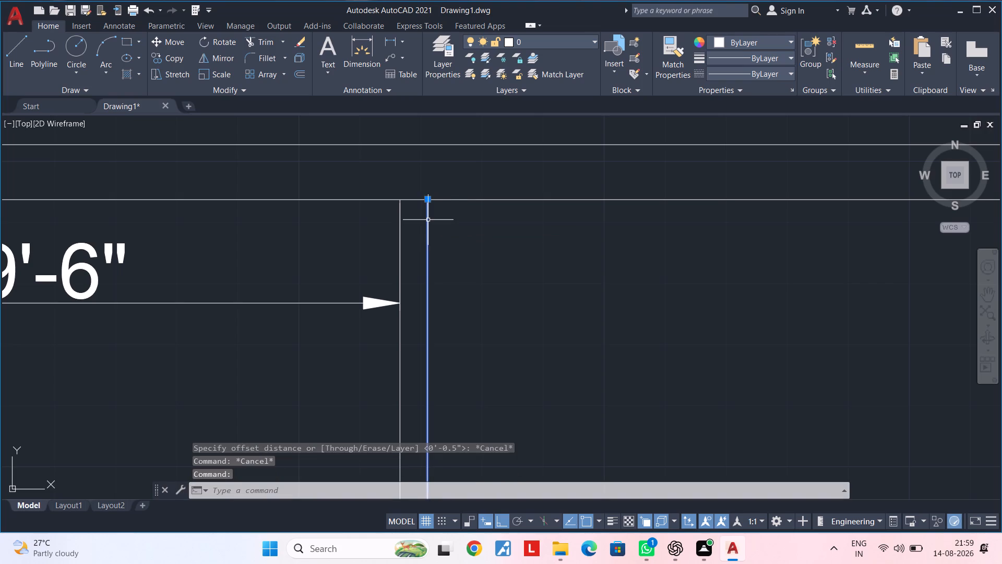
{"action": "key", "text": "Delete"}
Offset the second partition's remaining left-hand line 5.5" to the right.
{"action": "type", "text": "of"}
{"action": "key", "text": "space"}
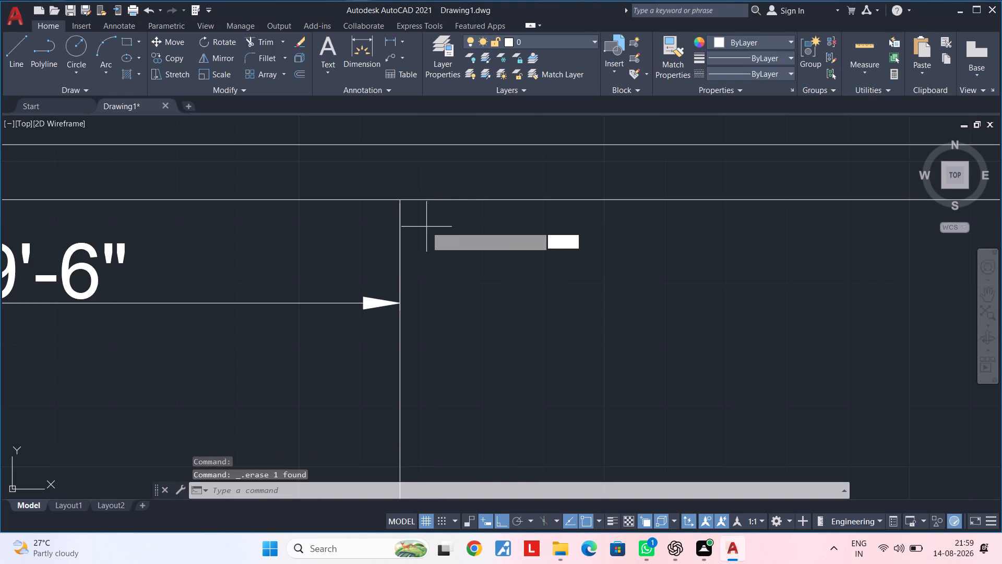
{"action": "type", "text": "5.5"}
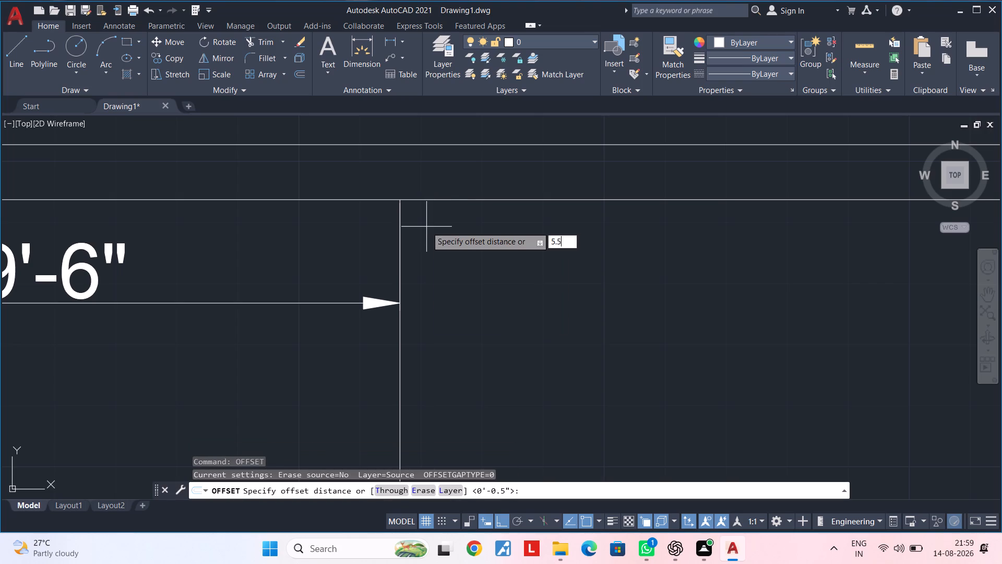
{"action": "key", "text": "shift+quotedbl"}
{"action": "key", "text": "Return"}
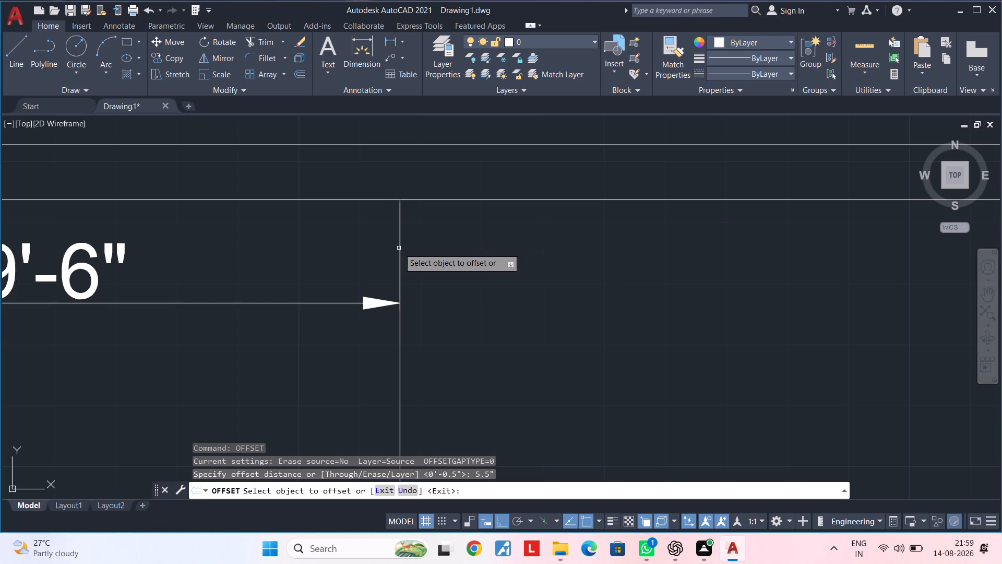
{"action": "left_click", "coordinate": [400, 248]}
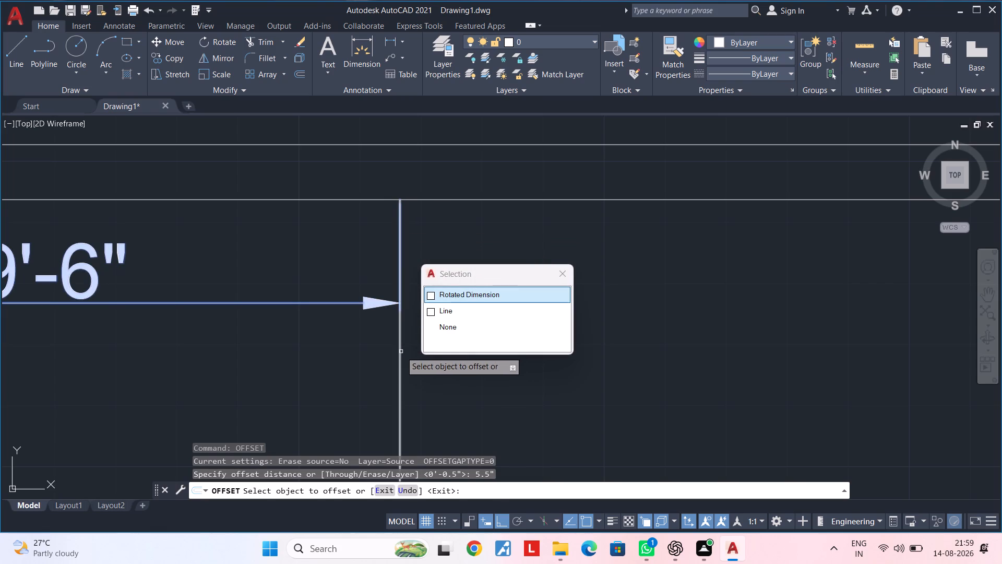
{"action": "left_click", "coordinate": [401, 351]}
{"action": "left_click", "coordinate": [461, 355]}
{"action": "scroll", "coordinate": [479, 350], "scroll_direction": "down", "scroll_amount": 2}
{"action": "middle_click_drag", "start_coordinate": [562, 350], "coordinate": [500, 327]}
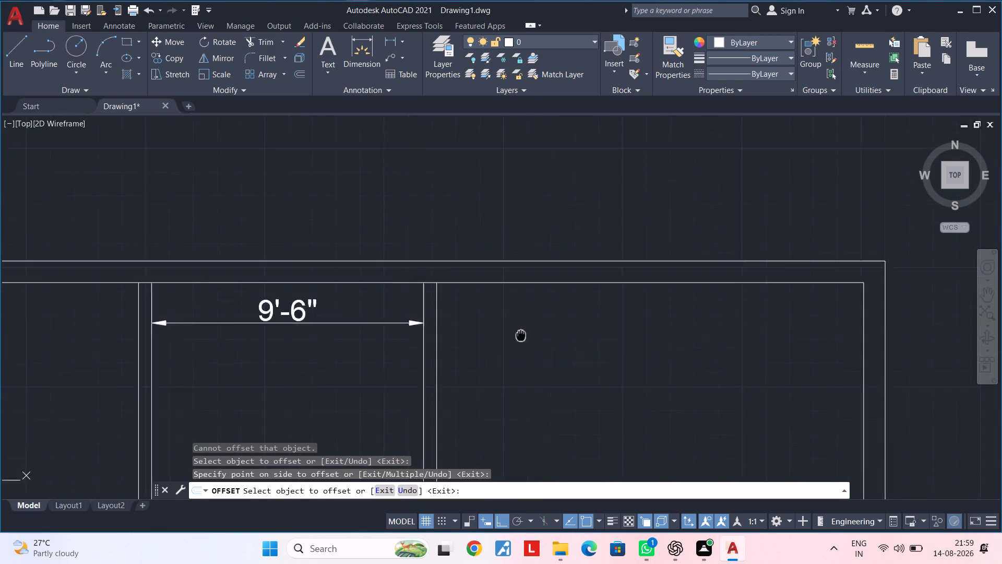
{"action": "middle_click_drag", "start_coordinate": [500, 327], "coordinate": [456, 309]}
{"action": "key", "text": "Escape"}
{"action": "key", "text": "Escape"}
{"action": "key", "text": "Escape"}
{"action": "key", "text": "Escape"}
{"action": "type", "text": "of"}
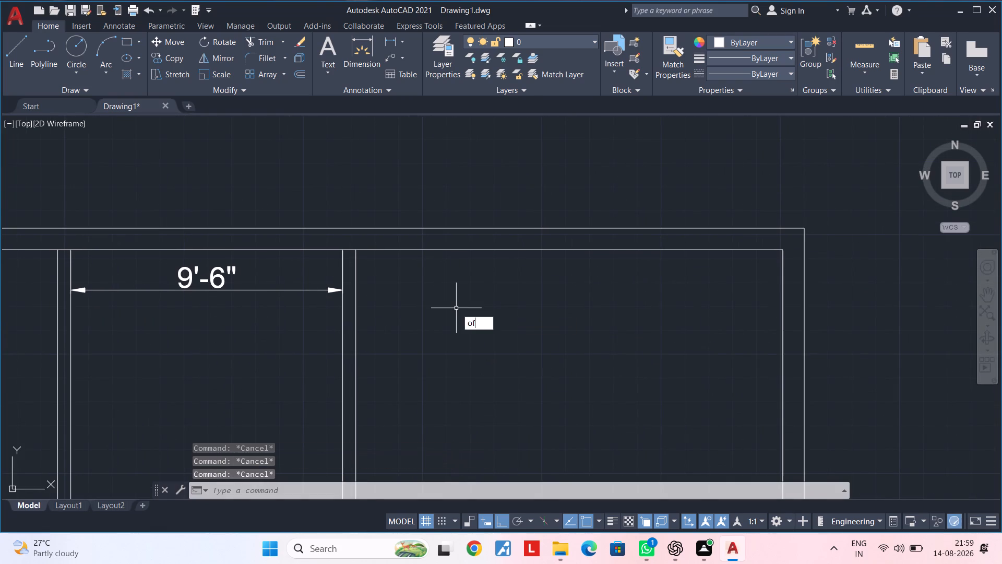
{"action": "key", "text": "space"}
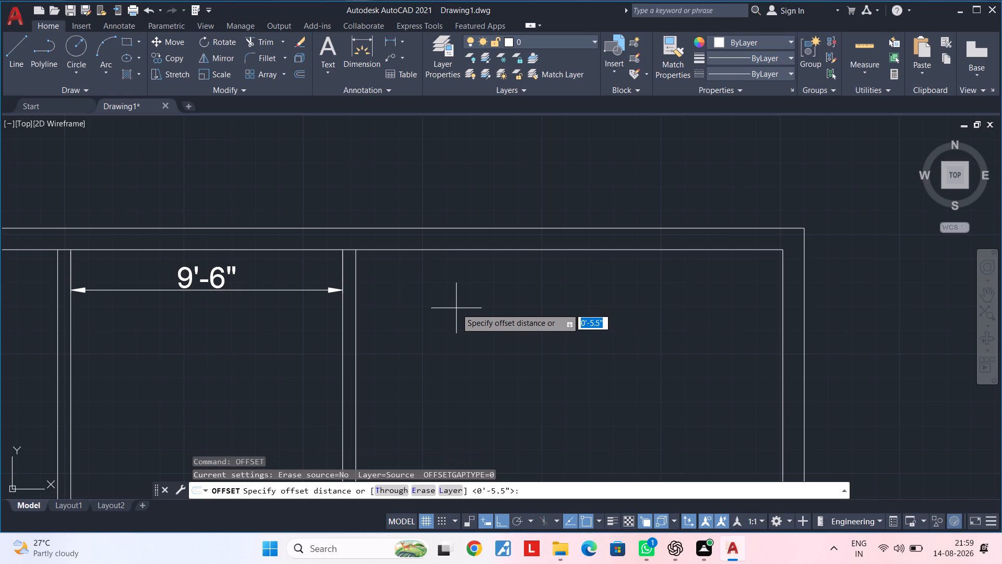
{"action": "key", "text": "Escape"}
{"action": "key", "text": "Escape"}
Measure the right-hand room's clear width between the second partition and the right exterior wall's inner face.
{"action": "scroll", "coordinate": [426, 322], "scroll_direction": "down", "scroll_amount": 2}
{"action": "middle_click_drag", "start_coordinate": [427, 322], "coordinate": [434, 318]}
{"action": "middle_click_drag", "start_coordinate": [435, 317], "coordinate": [448, 287]}
{"action": "key", "text": "Escape"}
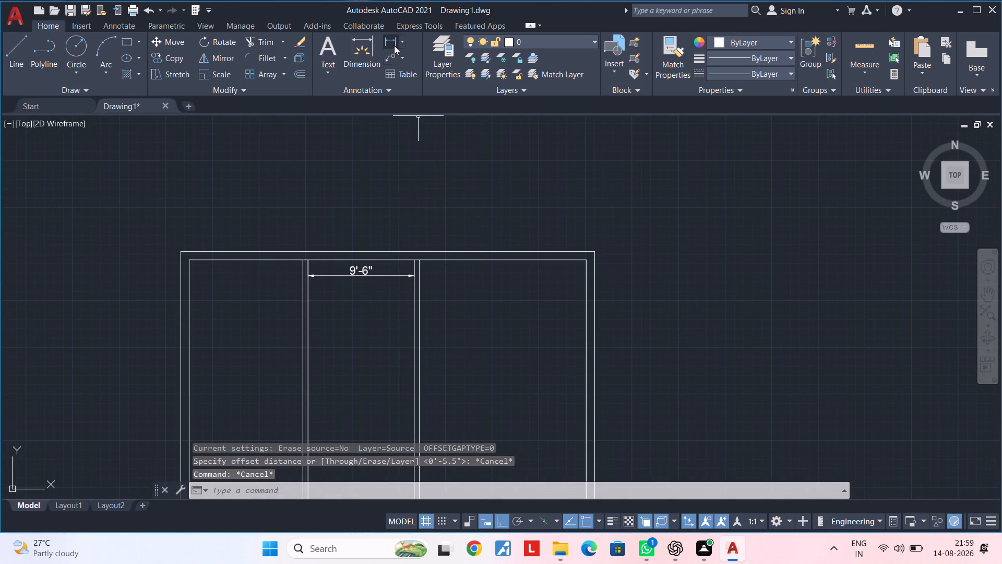
{"action": "left_click", "coordinate": [390, 40]}
{"action": "scroll", "coordinate": [415, 284], "scroll_direction": "up", "scroll_amount": 3}
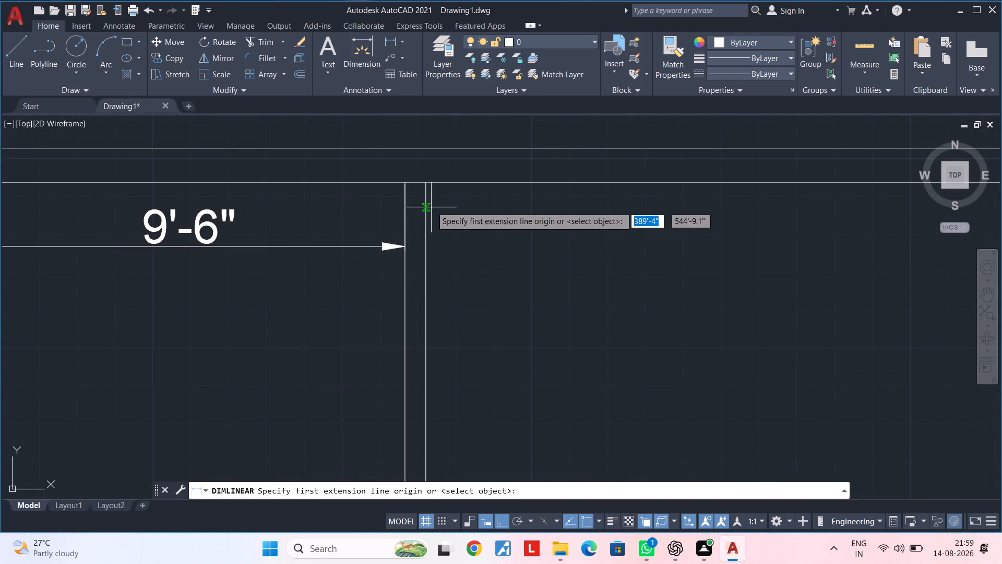
{"action": "left_click", "coordinate": [424, 183]}
{"action": "scroll", "coordinate": [562, 251], "scroll_direction": "down", "scroll_amount": 3}
{"action": "middle_click_drag", "start_coordinate": [592, 260], "coordinate": [474, 251]}
{"action": "scroll", "coordinate": [542, 232], "scroll_direction": "up", "scroll_amount": 1}
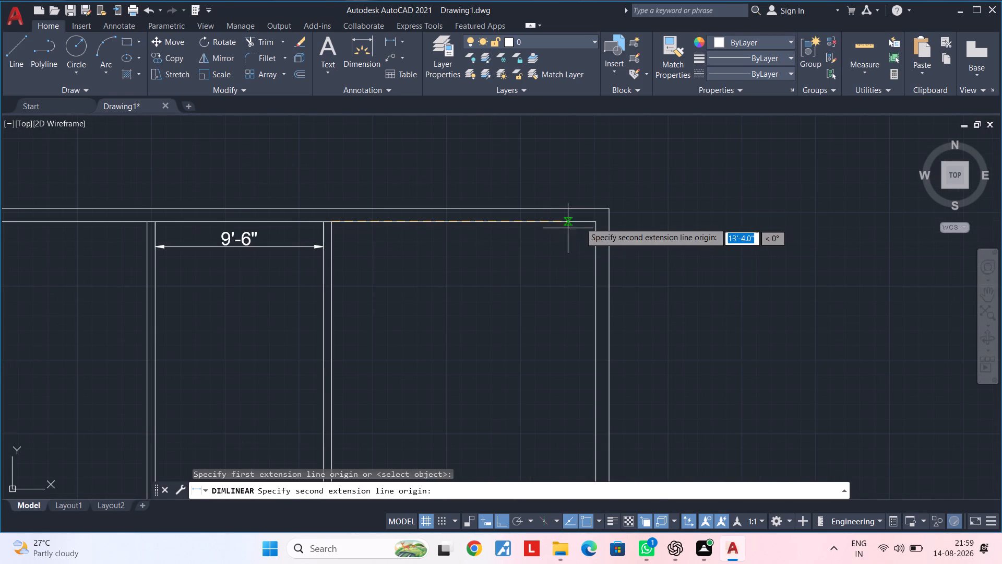
{"action": "left_click", "coordinate": [596, 224]}
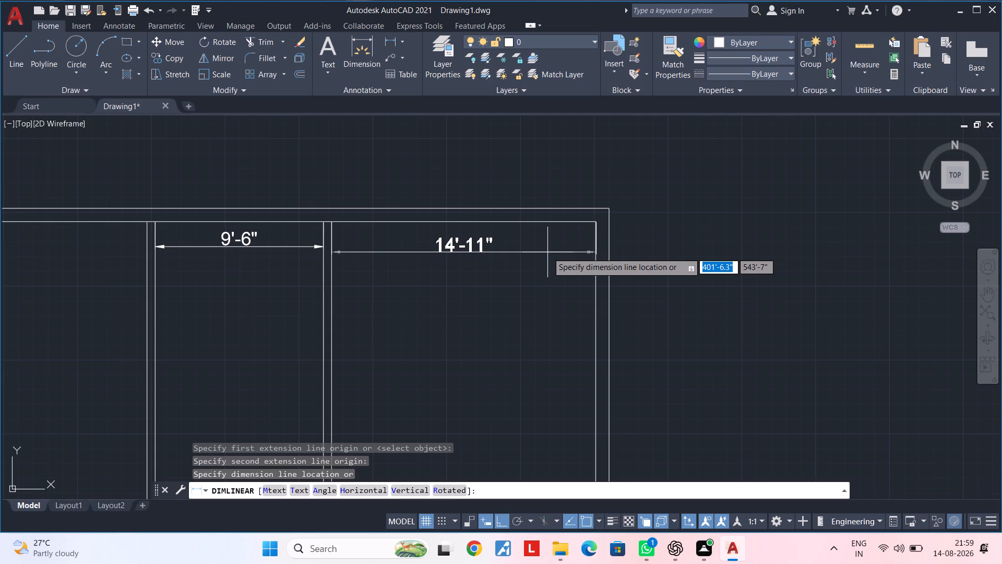
{"action": "key", "text": "Escape"}
{"action": "key", "text": "Escape"}
{"action": "key", "text": "Escape"}
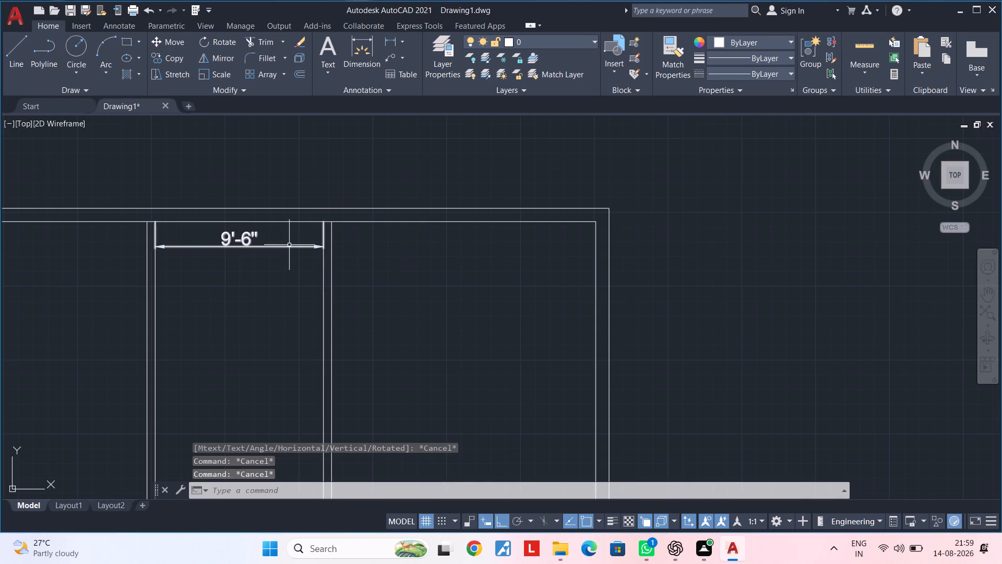
Delete the 9'-6" dimension across the middle room.
{"action": "left_click", "coordinate": [289, 245]}
{"action": "key", "text": "Delete"}
Delete all four lines of the two vertical partitions, keeping only the exterior walls.
{"action": "scroll", "coordinate": [276, 258], "scroll_direction": "down", "scroll_amount": 1}
{"action": "middle_click_drag", "start_coordinate": [260, 263], "coordinate": [444, 231]}
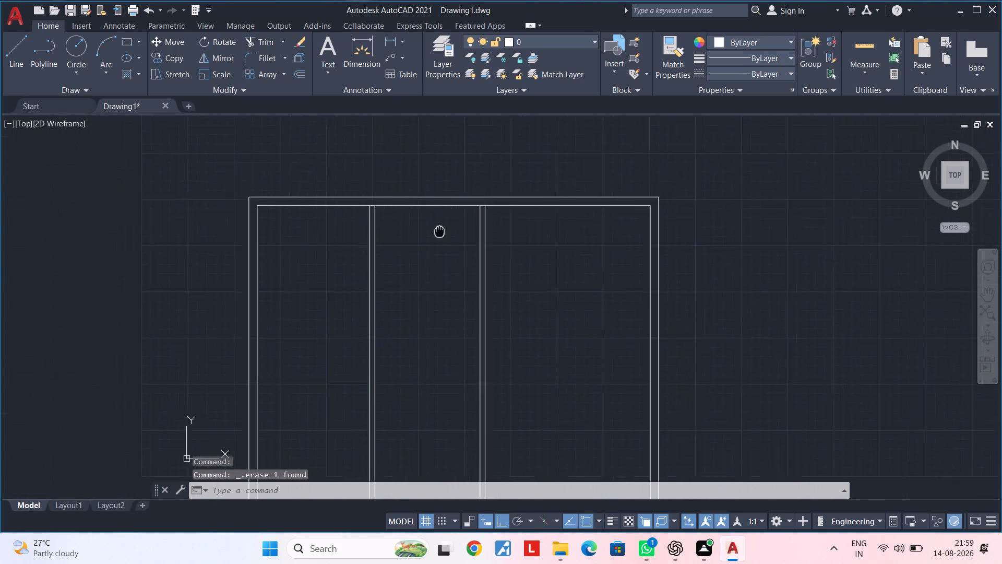
{"action": "middle_click_drag", "start_coordinate": [444, 231], "coordinate": [460, 226]}
{"action": "middle_click_drag", "start_coordinate": [374, 226], "coordinate": [335, 254]}
{"action": "key", "text": "Escape"}
{"action": "left_click_drag", "start_coordinate": [525, 264], "coordinate": [498, 268]}
{"action": "left_click", "coordinate": [307, 306]}
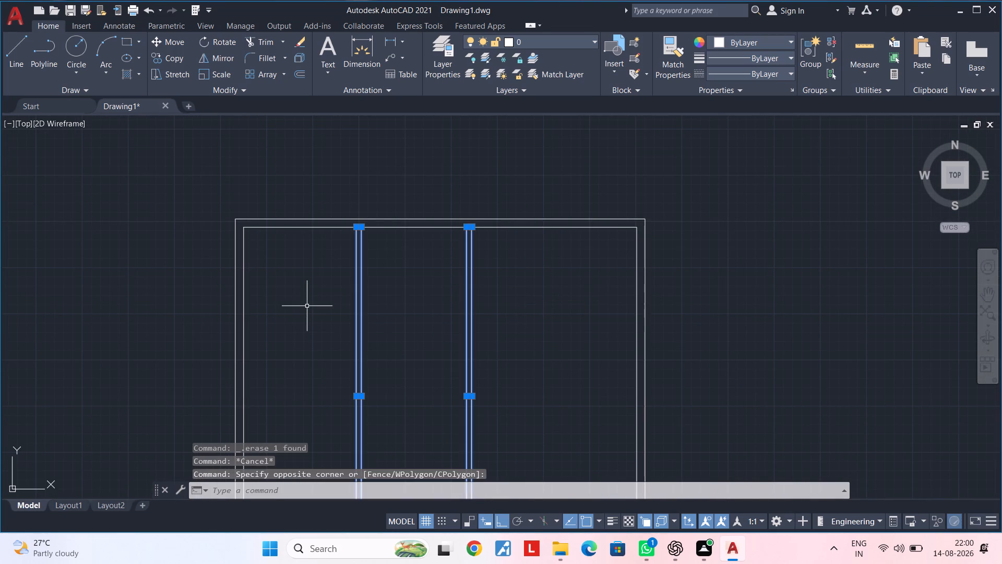
{"action": "key", "text": "Delete"}
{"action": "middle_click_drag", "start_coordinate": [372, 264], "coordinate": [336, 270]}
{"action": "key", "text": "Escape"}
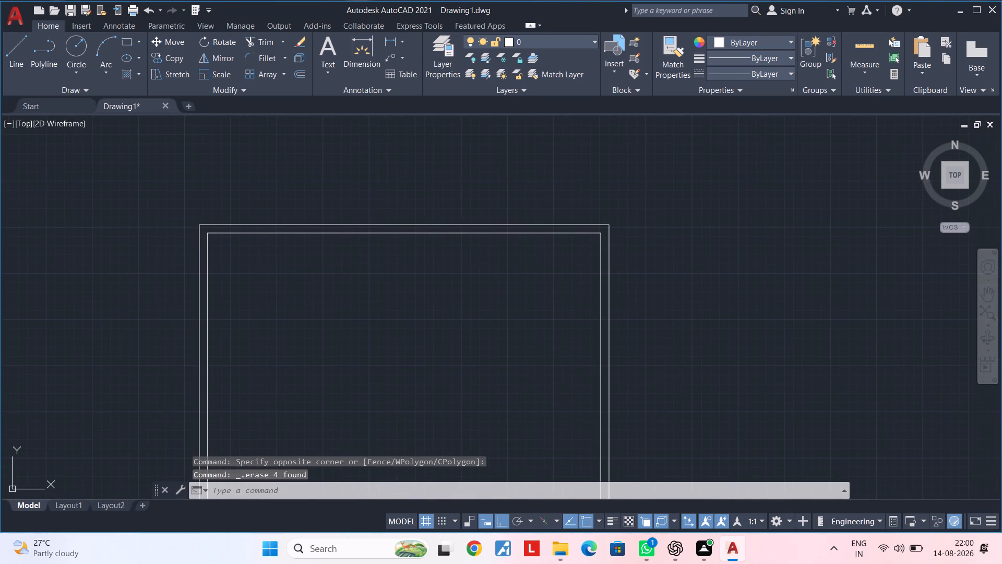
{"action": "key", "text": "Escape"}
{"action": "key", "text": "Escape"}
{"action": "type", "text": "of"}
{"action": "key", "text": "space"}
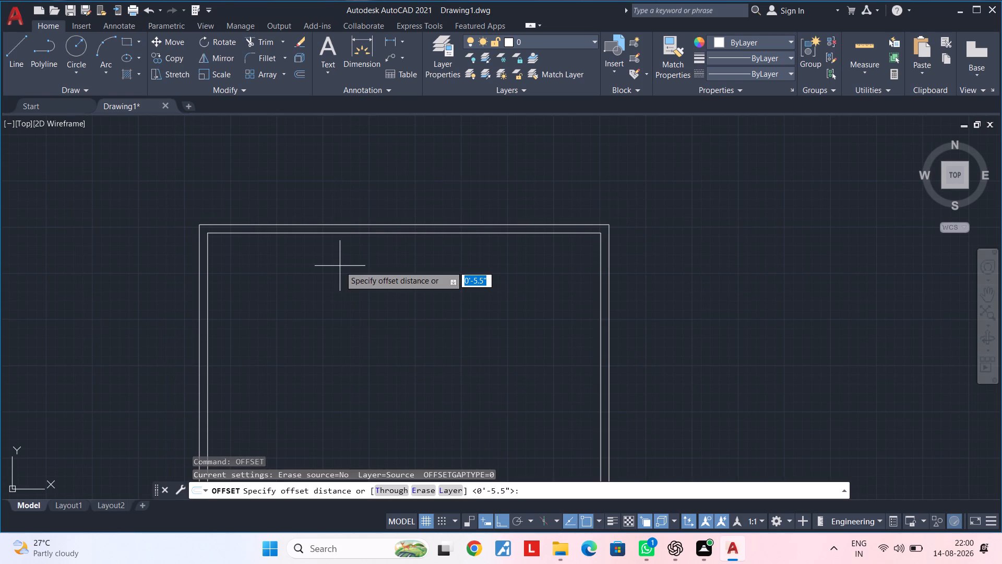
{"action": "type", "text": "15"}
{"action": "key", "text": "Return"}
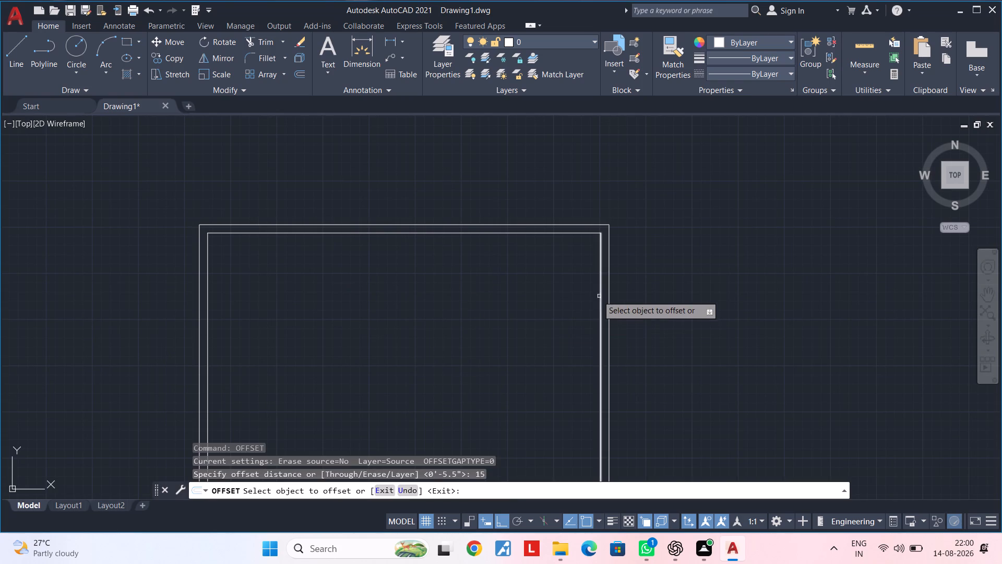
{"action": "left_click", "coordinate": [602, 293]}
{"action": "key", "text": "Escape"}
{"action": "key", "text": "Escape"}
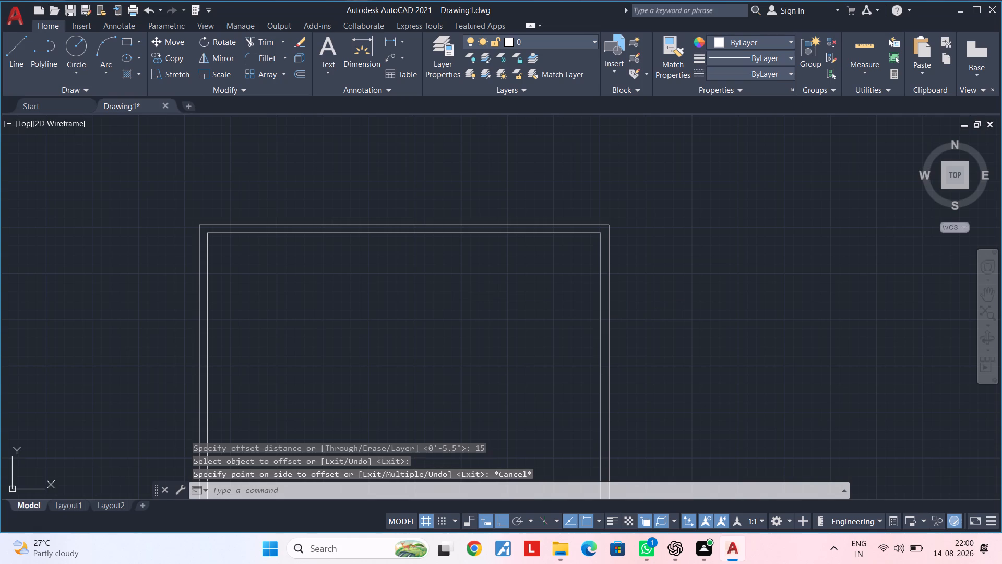
Offset the right exterior wall's inner line 15' to the left to start the right-hand partition.
{"action": "type", "text": "of 15'"}
{"action": "key", "text": "Return"}
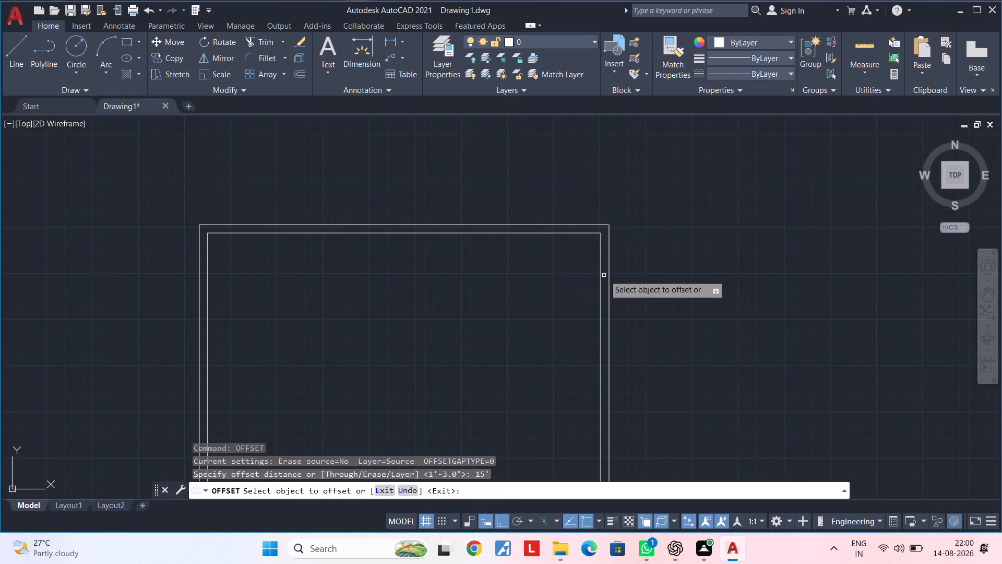
{"action": "left_click", "coordinate": [600, 276]}
{"action": "left_click", "coordinate": [464, 290]}
{"action": "middle_click_drag", "start_coordinate": [403, 308], "coordinate": [527, 252]}
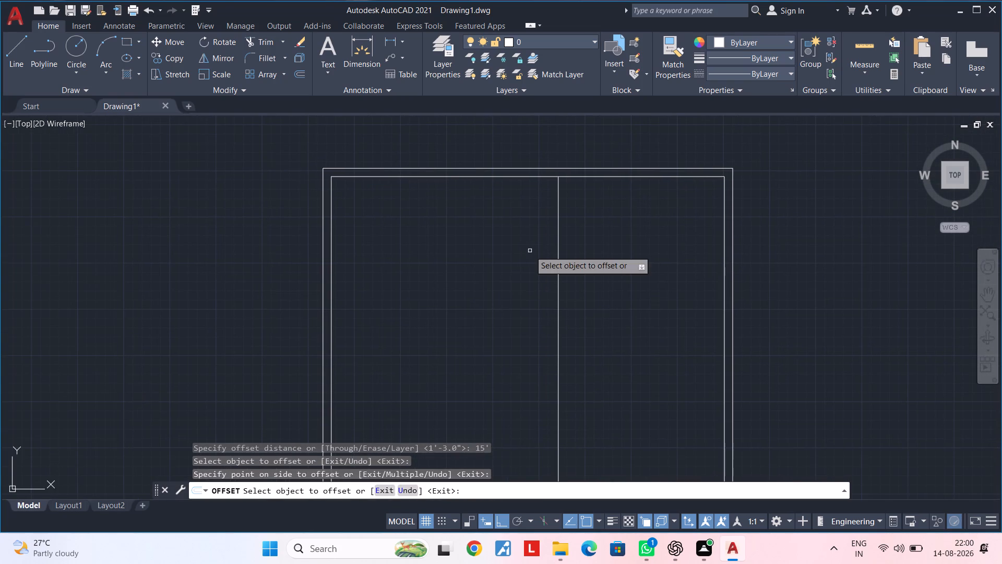
{"action": "key", "text": "space"}
Offset the new partition line 5" to the left to give the right-hand partition its thickness.
{"action": "key", "text": "space"}
{"action": "type", "text": "5\""}
{"action": "key", "text": "Return"}
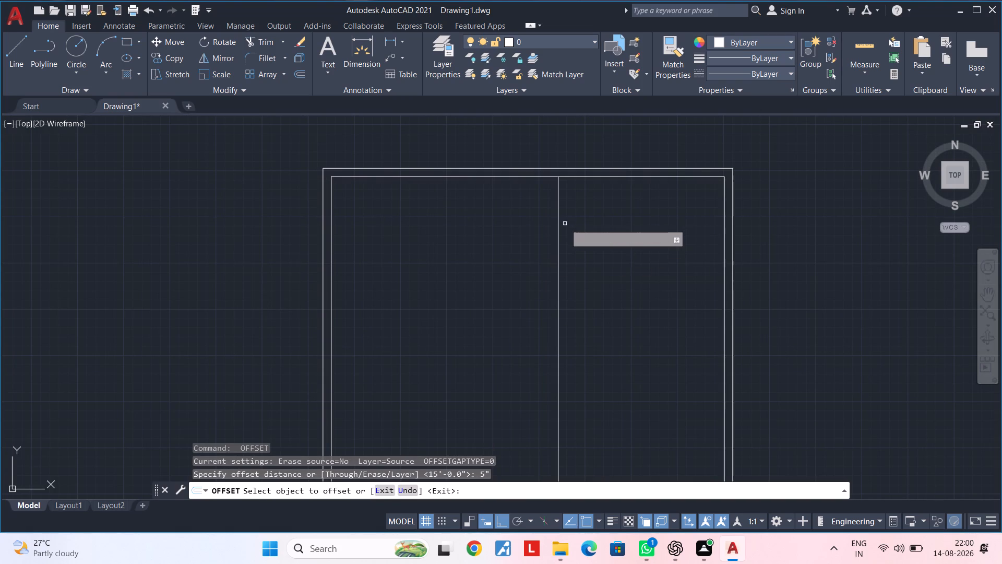
{"action": "left_click", "coordinate": [559, 230]}
{"action": "left_click", "coordinate": [517, 233]}
{"action": "middle_click_drag", "start_coordinate": [517, 233], "coordinate": [530, 228]}
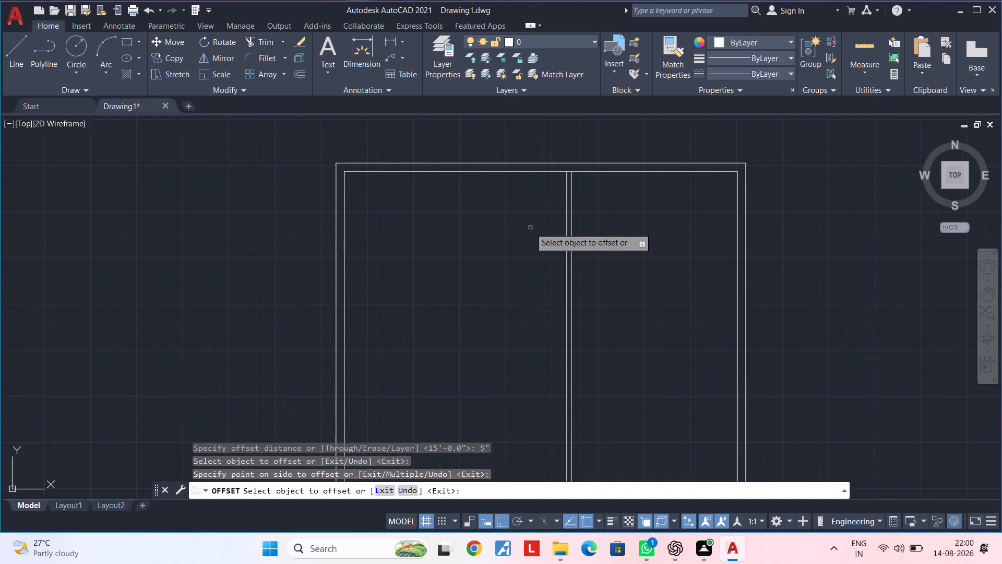
{"action": "key", "text": "space"}
Offset the right-hand partition's left line 9'6" to the left to set the middle room's clear width.
{"action": "key", "text": "space"}
{"action": "type", "text": "9'6\""}
{"action": "key", "text": "Return"}
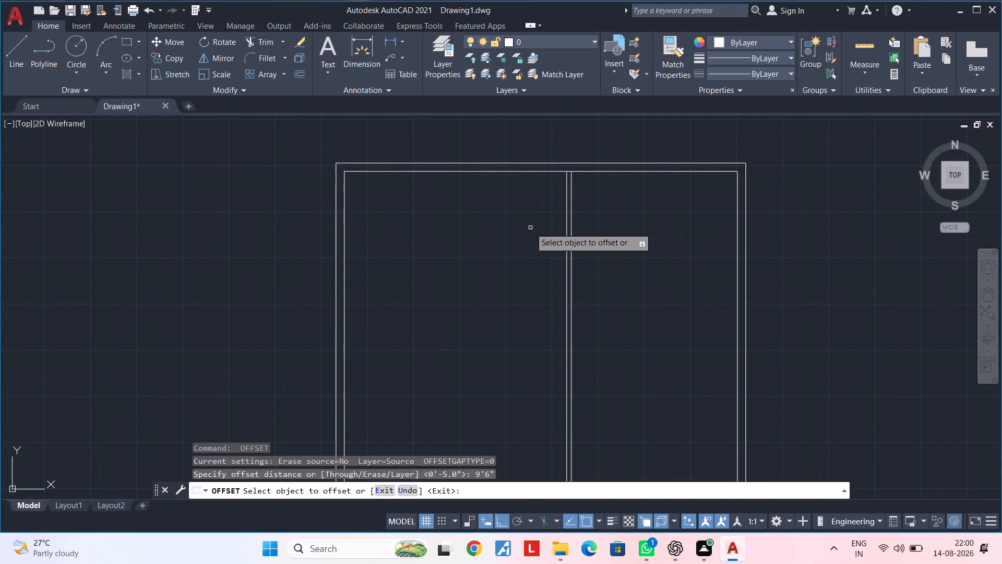
{"action": "left_click", "coordinate": [566, 221]}
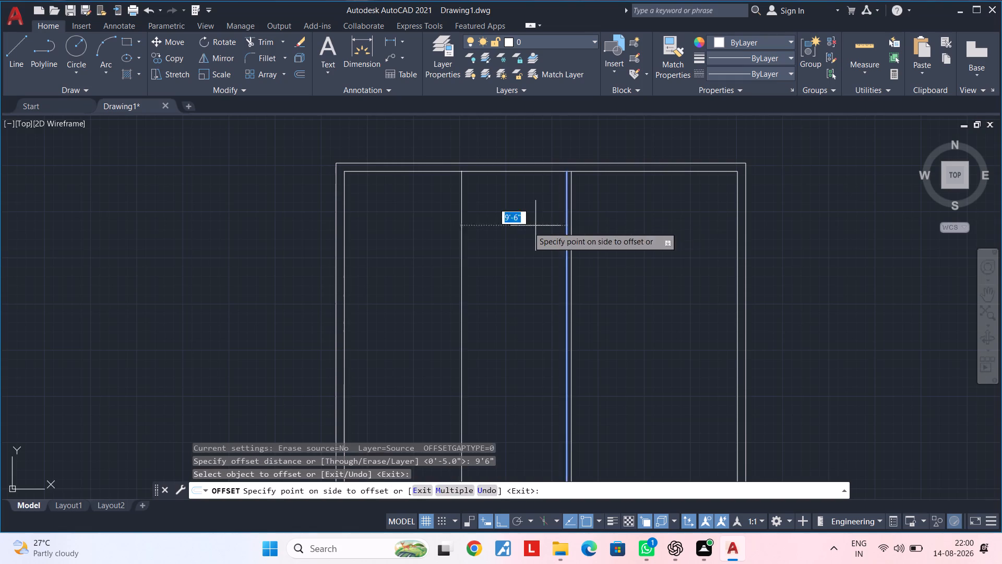
{"action": "left_click", "coordinate": [459, 232]}
{"action": "middle_click_drag", "start_coordinate": [448, 235], "coordinate": [555, 229]}
{"action": "key", "text": "space"}
Offset the middle room's left boundary line 5" to the left to complete the left-hand partition.
{"action": "key", "text": "space"}
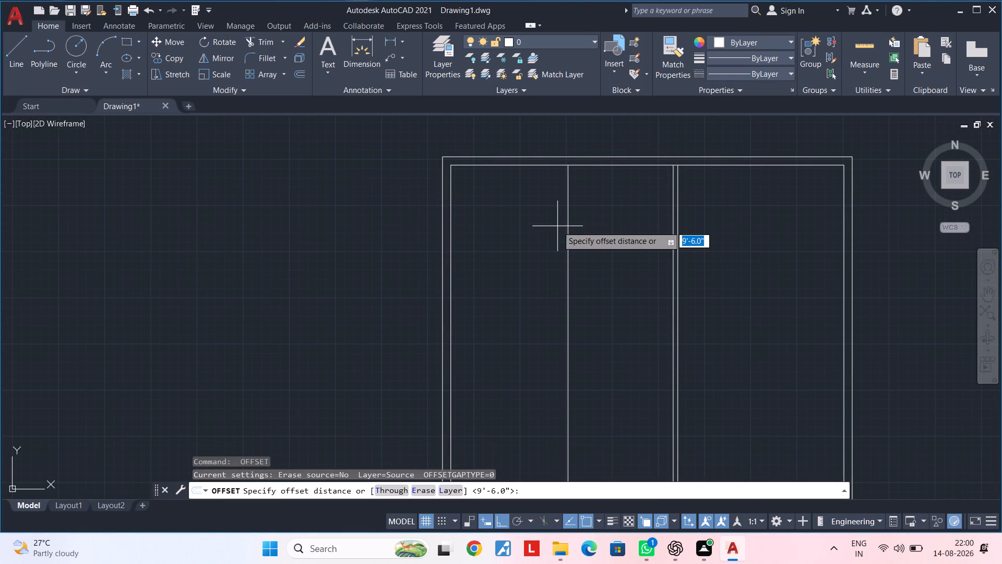
{"action": "type", "text": "5\""}
{"action": "key", "text": "Return"}
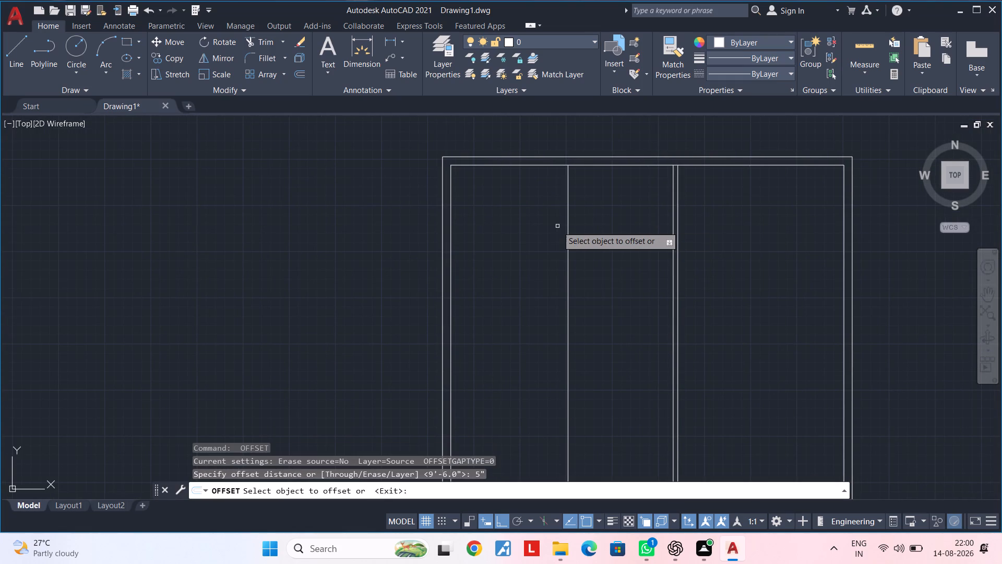
{"action": "left_click", "coordinate": [567, 213]}
{"action": "left_click", "coordinate": [481, 220]}
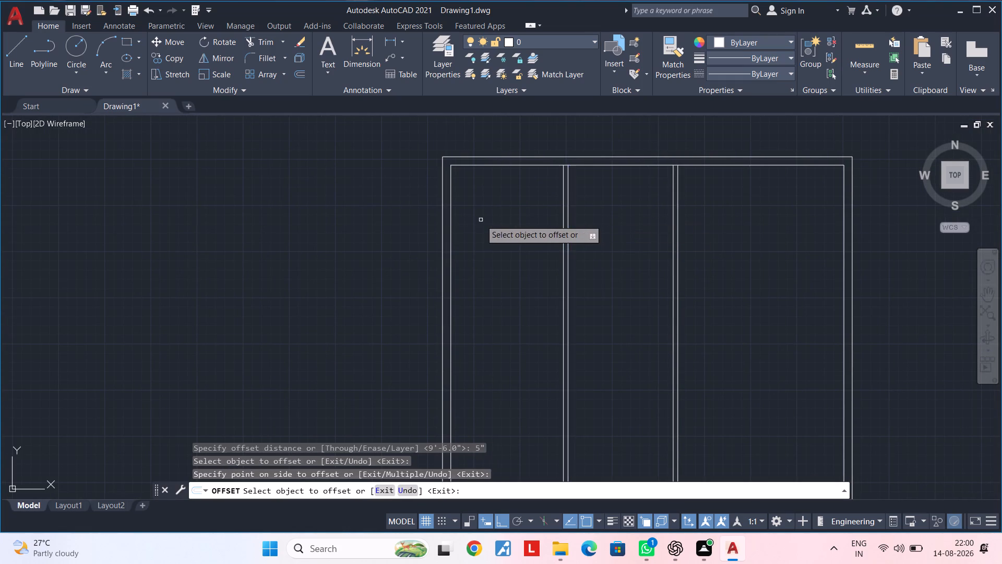
{"action": "middle_click_drag", "start_coordinate": [488, 220], "coordinate": [535, 209]}
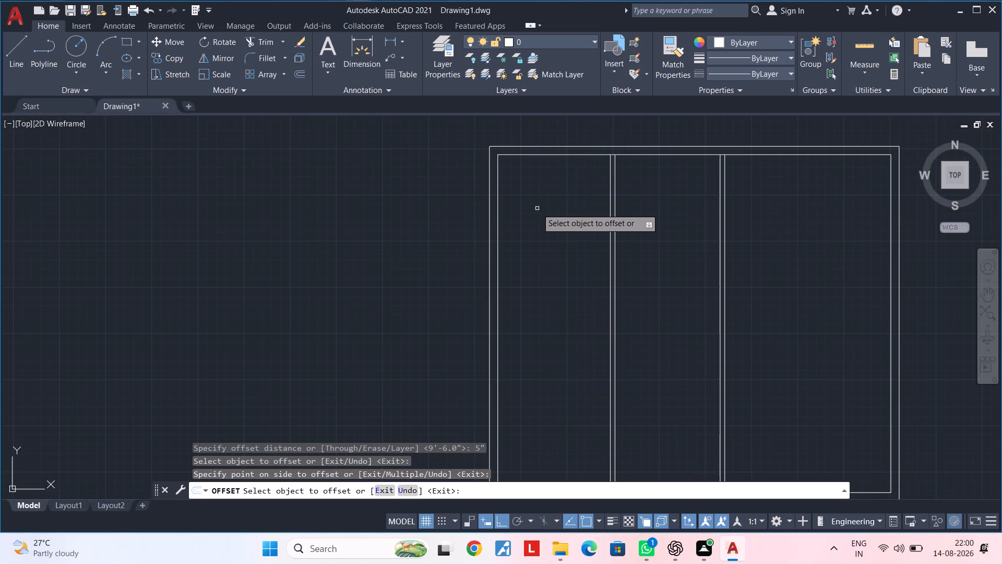
{"action": "key", "text": "Escape"}
{"action": "key", "text": "Escape"}
{"action": "key", "text": "Escape"}
Measure the left-hand room's clear width between the left exterior wall's inner face and the left partition.
{"action": "left_click", "coordinate": [391, 43]}
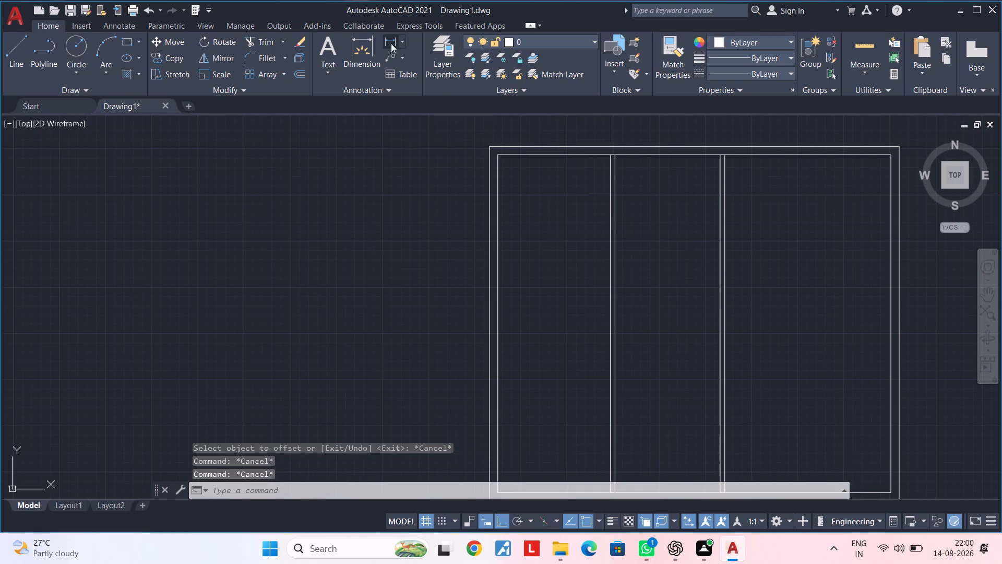
{"action": "left_click", "coordinate": [500, 157]}
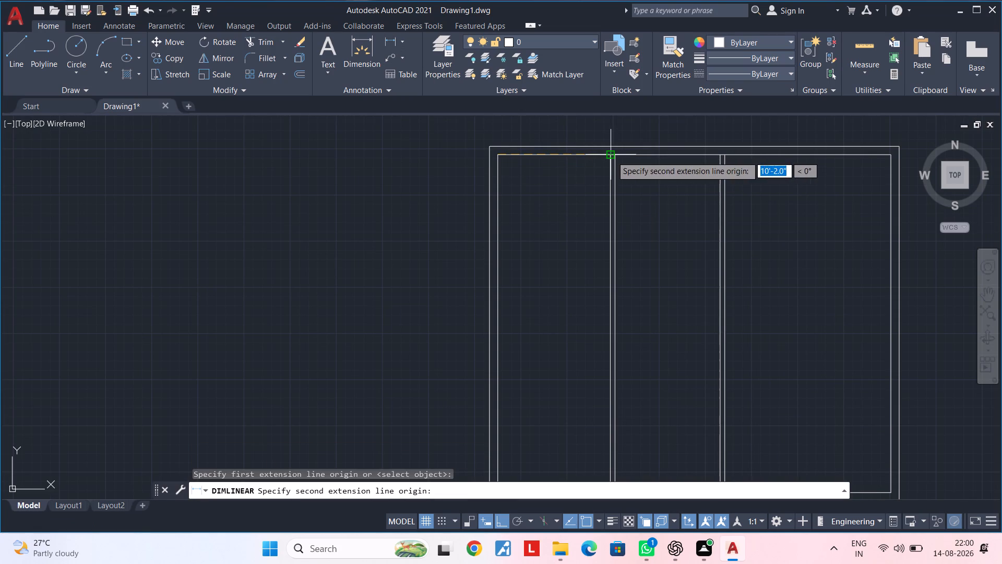
{"action": "left_click", "coordinate": [612, 156]}
{"action": "key", "text": "Escape"}
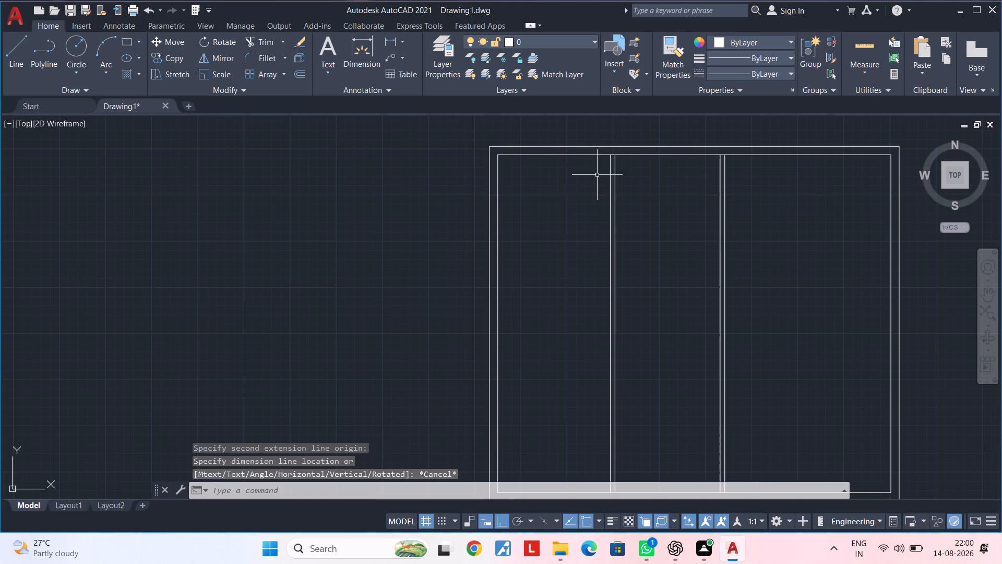
{"action": "key", "text": "Escape"}
{"action": "key", "text": "Escape"}
{"action": "key", "text": "Escape"}
{"action": "key", "text": "Escape"}
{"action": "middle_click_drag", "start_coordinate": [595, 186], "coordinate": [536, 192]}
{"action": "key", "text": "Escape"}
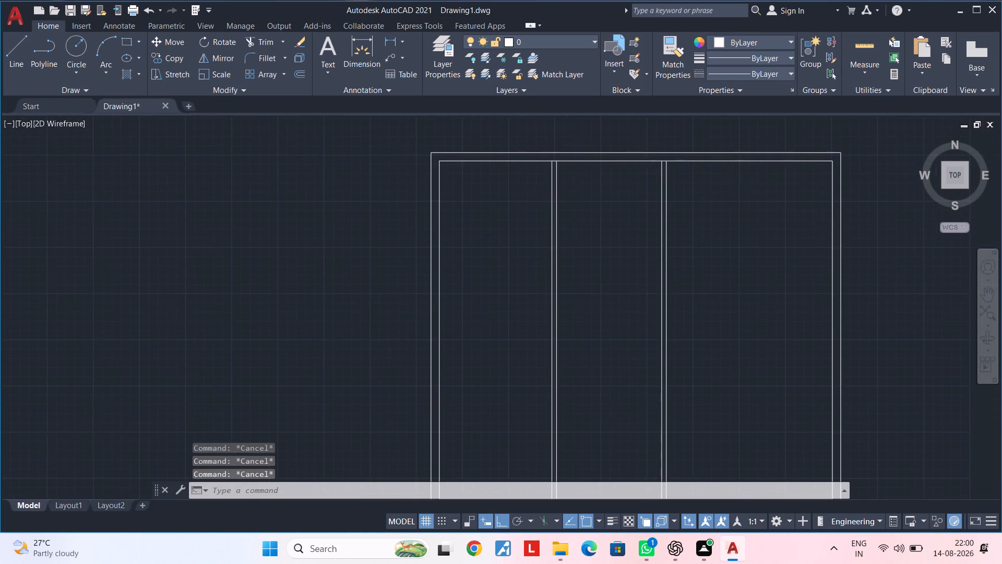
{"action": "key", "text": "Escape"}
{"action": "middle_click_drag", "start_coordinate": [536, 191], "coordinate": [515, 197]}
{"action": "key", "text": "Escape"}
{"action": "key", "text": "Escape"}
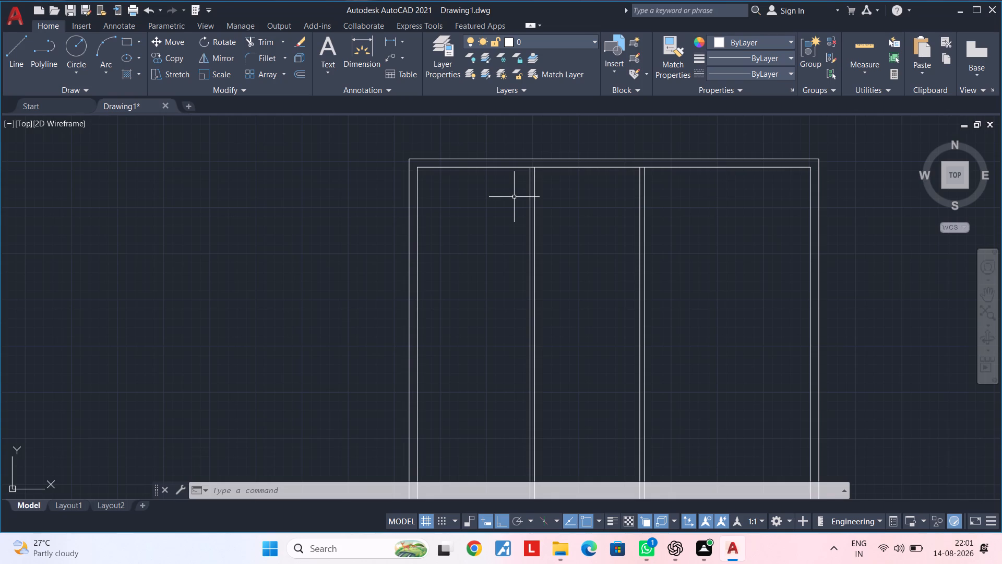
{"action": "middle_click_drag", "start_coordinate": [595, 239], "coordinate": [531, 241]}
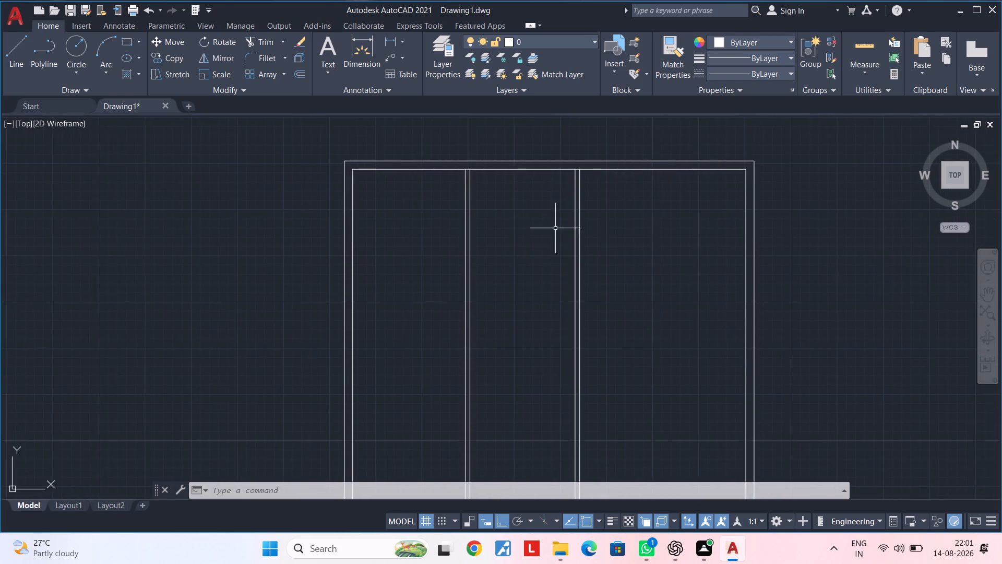
Delete the left line of the right-hand partition.
{"action": "scroll", "coordinate": [557, 217], "scroll_direction": "up", "scroll_amount": 2}
{"action": "scroll", "coordinate": [591, 186], "scroll_direction": "down", "scroll_amount": 1}
{"action": "middle_click_drag", "start_coordinate": [589, 189], "coordinate": [566, 276]}
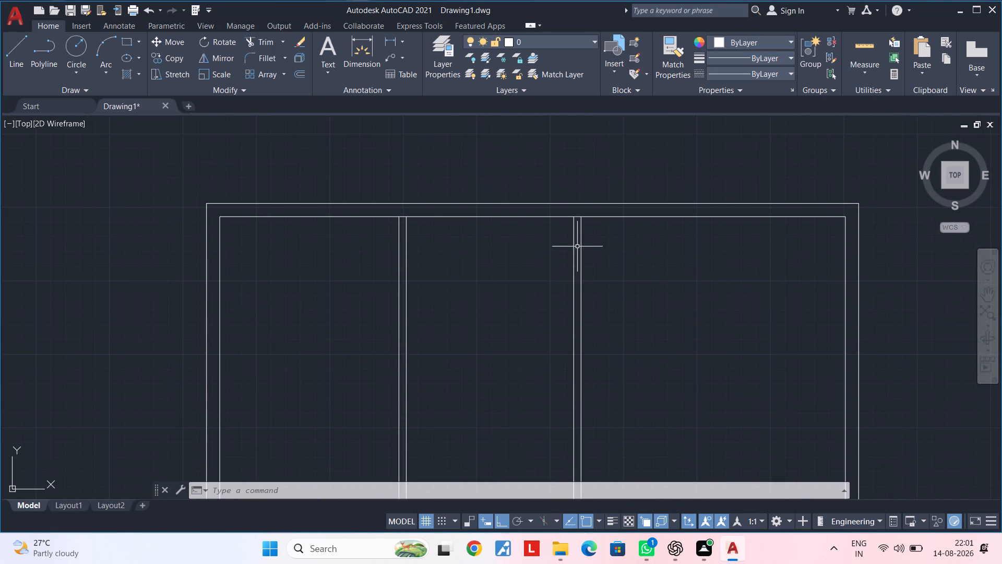
{"action": "left_click", "coordinate": [572, 243]}
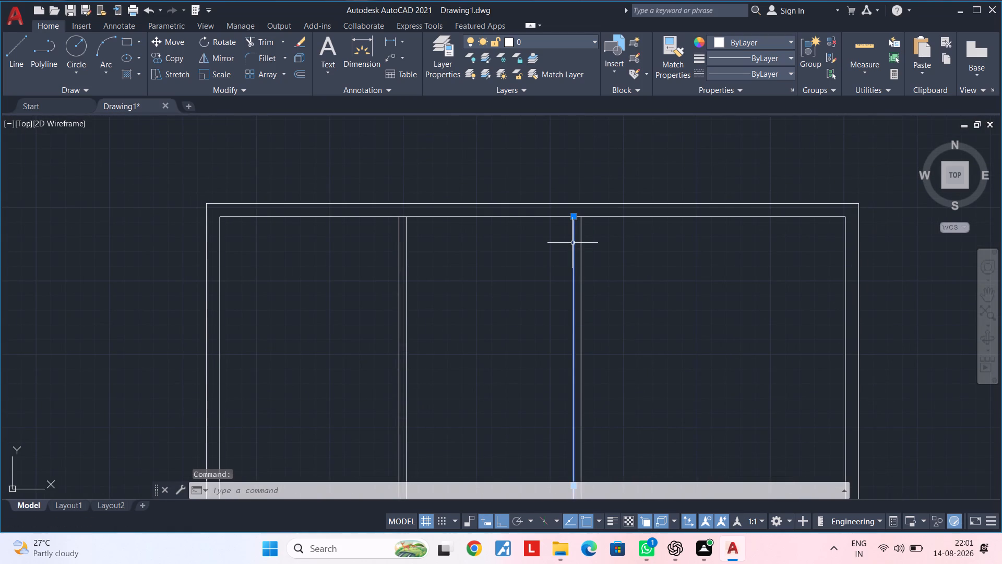
{"action": "middle_click_drag", "start_coordinate": [544, 249], "coordinate": [516, 249]}
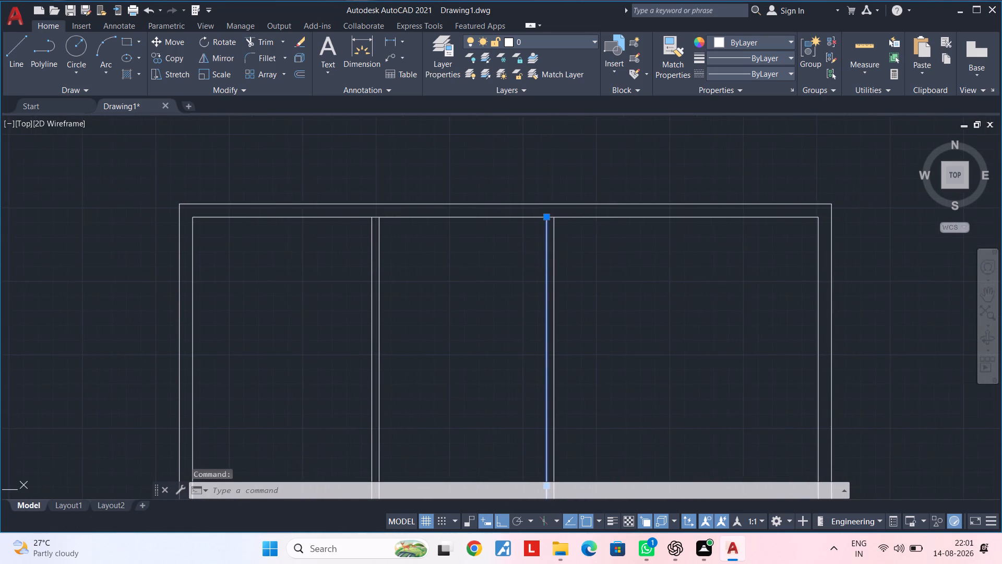
{"action": "middle_click_drag", "start_coordinate": [516, 249], "coordinate": [566, 224]}
{"action": "middle_click_drag", "start_coordinate": [567, 223], "coordinate": [524, 246]}
{"action": "key", "text": "Escape"}
{"action": "key", "text": "Escape"}
{"action": "key", "text": "Escape"}
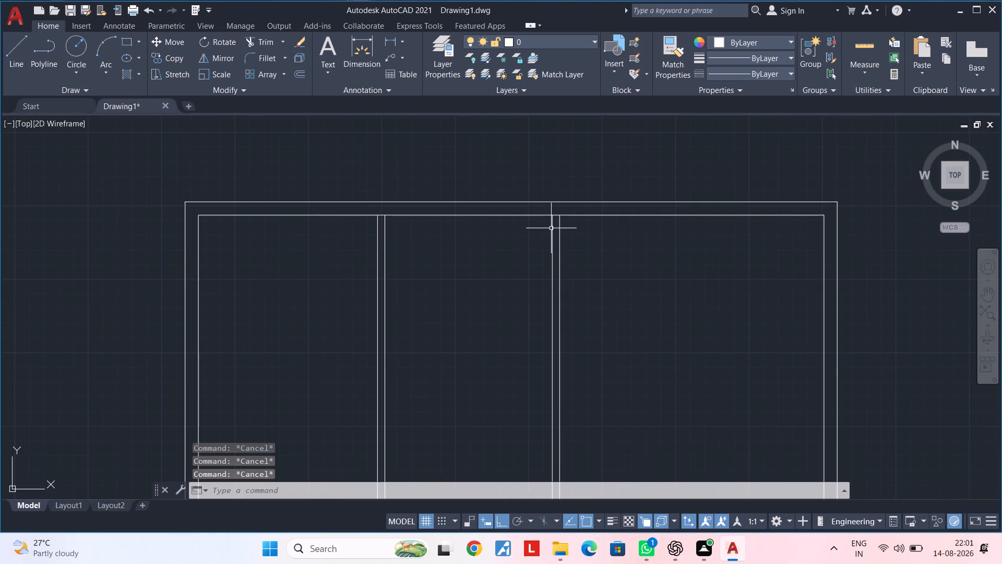
{"action": "left_click", "coordinate": [551, 228]}
{"action": "key", "text": "Delete"}
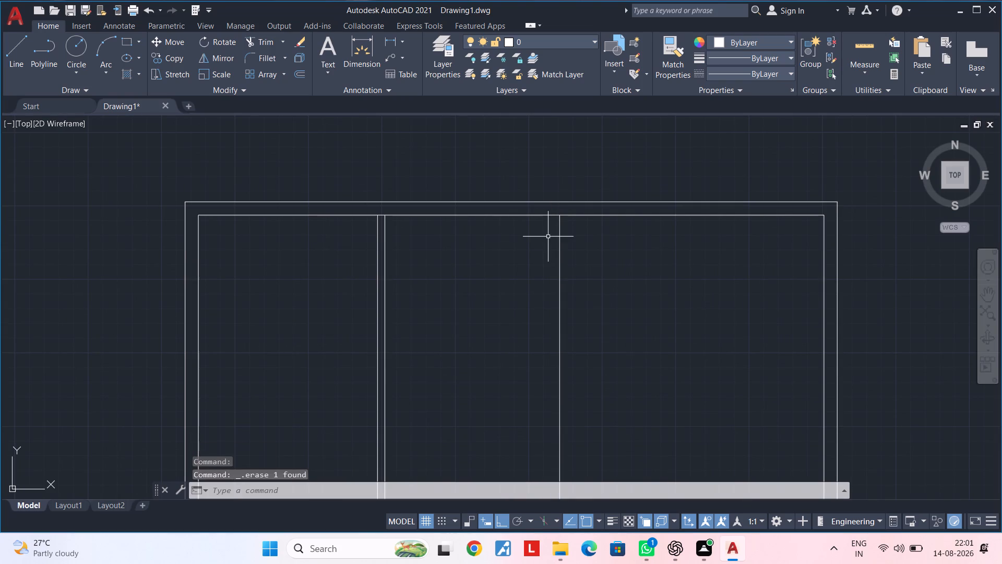
Offset the right-hand partition's remaining line 6" to the left to give the partition its new thickness.
{"action": "type", "text": "of 6\""}
{"action": "key", "text": "Return"}
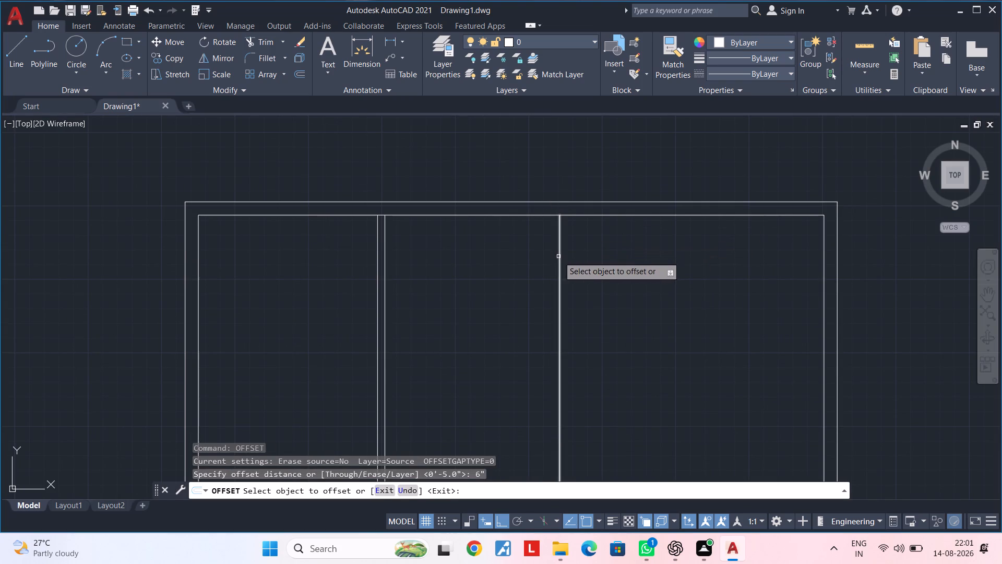
{"action": "left_click", "coordinate": [558, 256]}
{"action": "left_click", "coordinate": [544, 258]}
{"action": "middle_click_drag", "start_coordinate": [478, 264], "coordinate": [604, 261]}
{"action": "key", "text": "Escape"}
{"action": "key", "text": "Escape"}
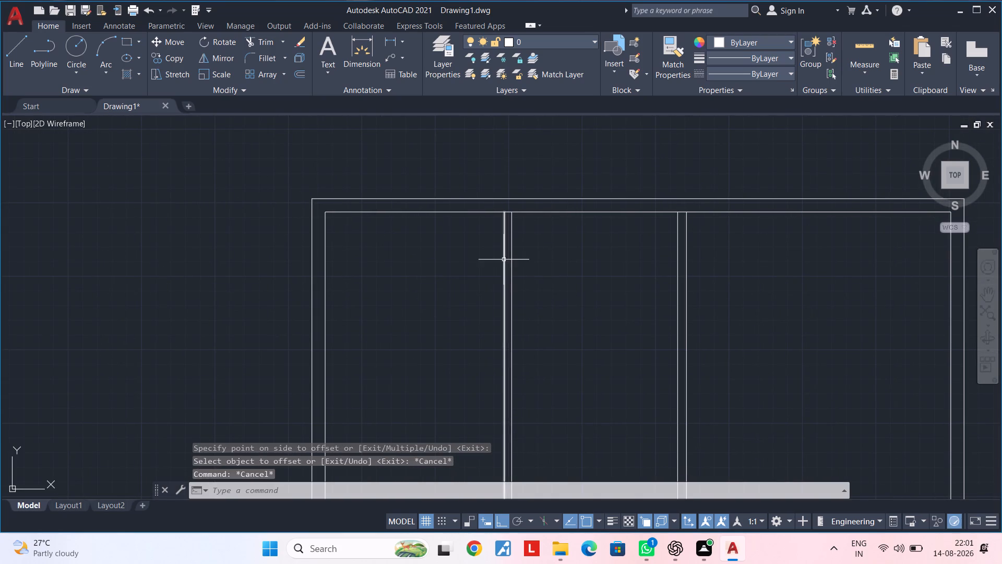
Delete both lines of the left-hand partition.
{"action": "left_click", "coordinate": [521, 253]}
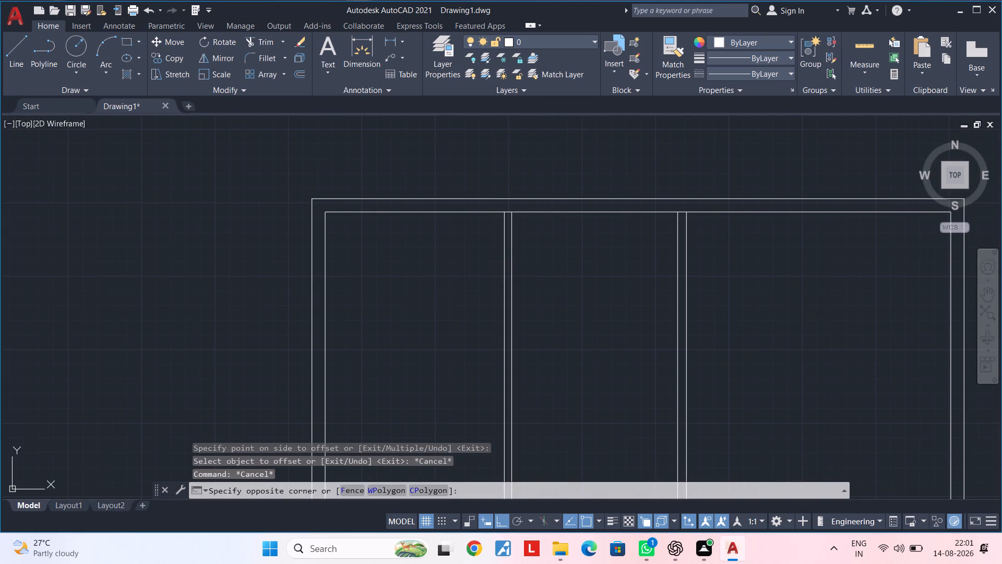
{"action": "left_click", "coordinate": [485, 261]}
{"action": "key", "text": "Delete"}
{"action": "key", "text": "Escape"}
{"action": "key", "text": "grave"}
{"action": "key", "text": "Escape"}
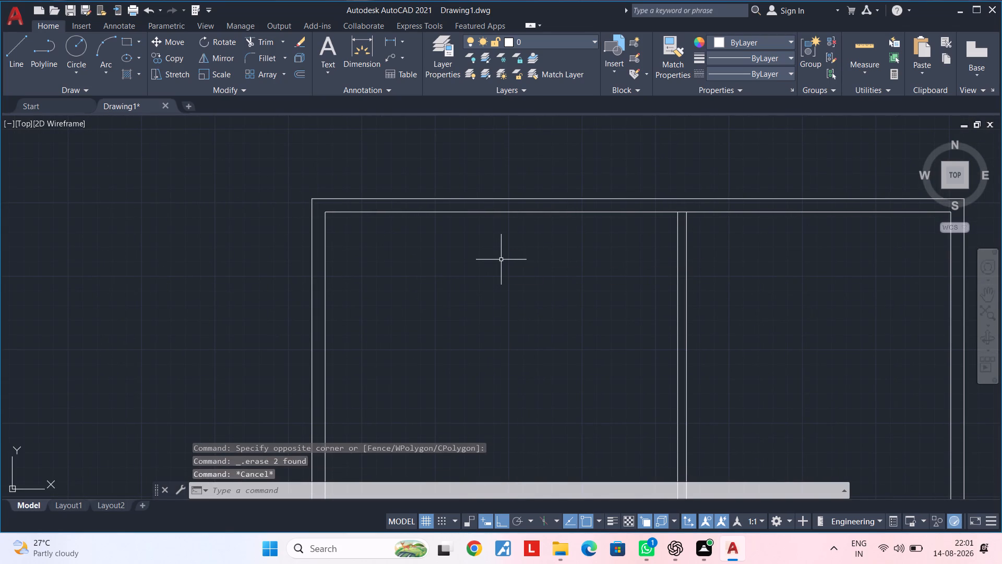
{"action": "key", "text": "Escape"}
Offset the right-hand partition's left line 9'6" to the left to set the middle room's clear width.
{"action": "type", "text": "of"}
{"action": "key", "text": "space"}
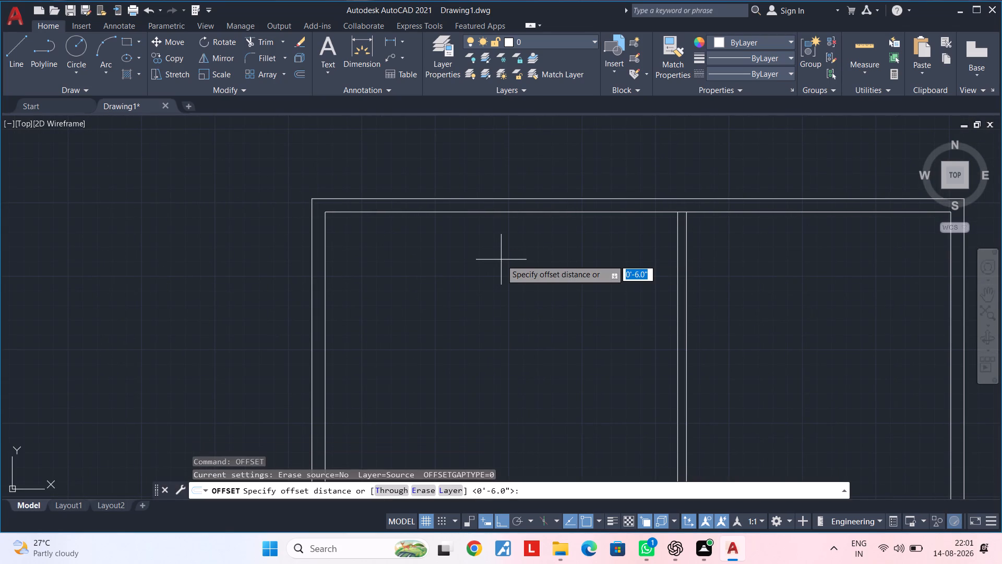
{"action": "type", "text": "9'6\""}
{"action": "key", "text": "Return"}
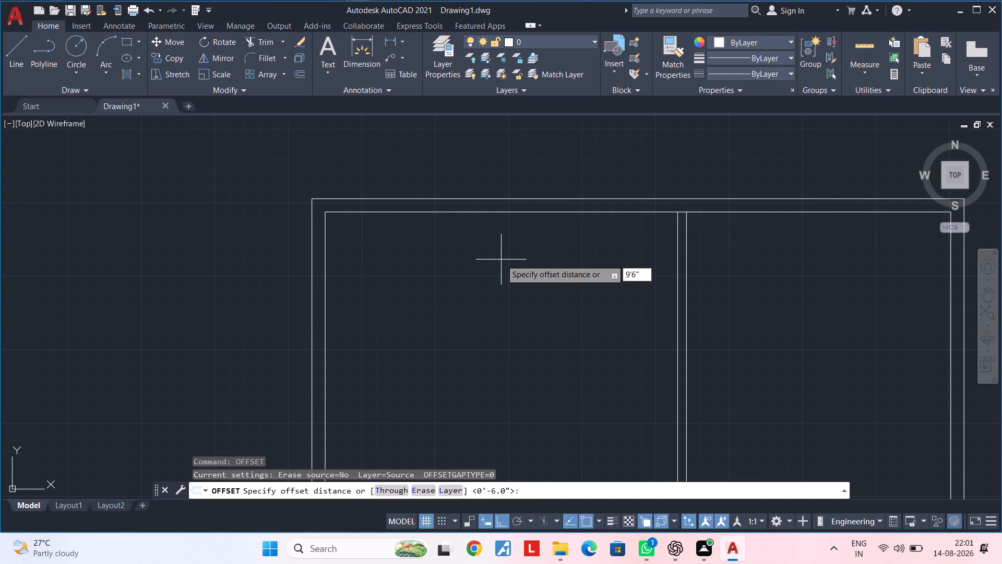
{"action": "left_click", "coordinate": [677, 272]}
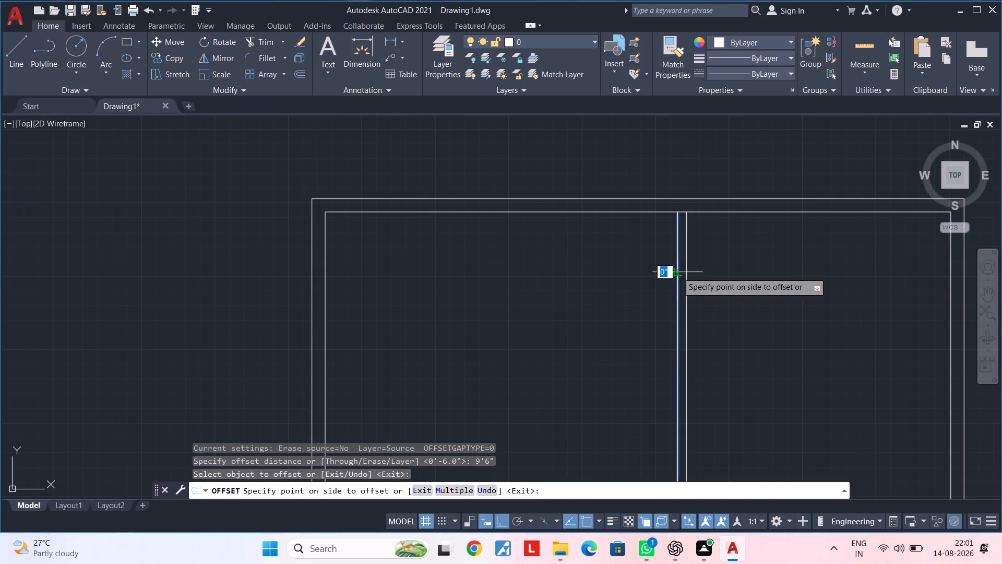
{"action": "left_click", "coordinate": [586, 284]}
{"action": "key", "text": "space"}
Offset the middle room's left boundary line 6" to the left to complete the left-hand partition.
{"action": "key", "text": "space"}
{"action": "type", "text": "6\""}
{"action": "key", "text": "Return"}
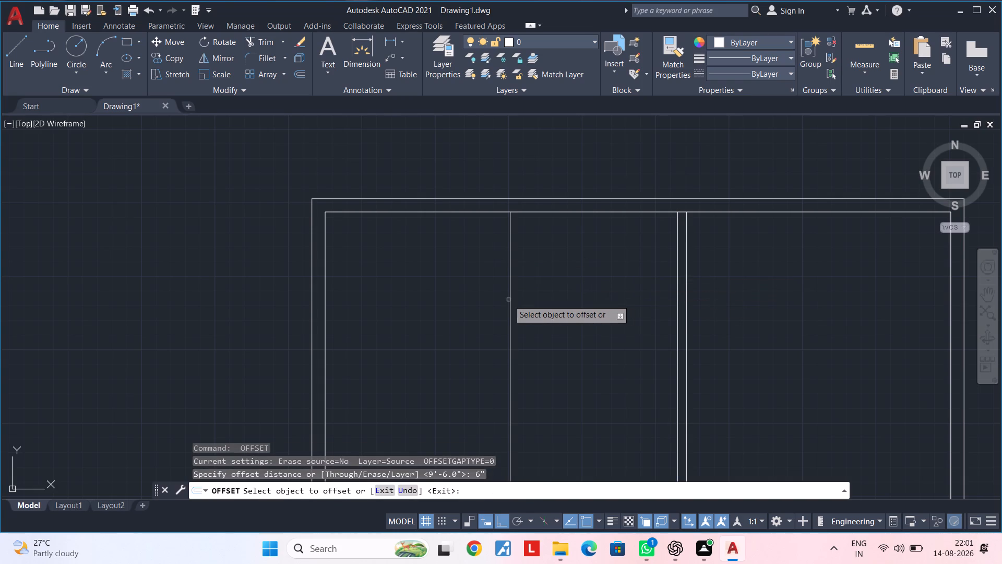
{"action": "left_click", "coordinate": [511, 298]}
{"action": "left_click", "coordinate": [465, 303]}
{"action": "key", "text": "Escape"}
{"action": "key", "text": "Escape"}
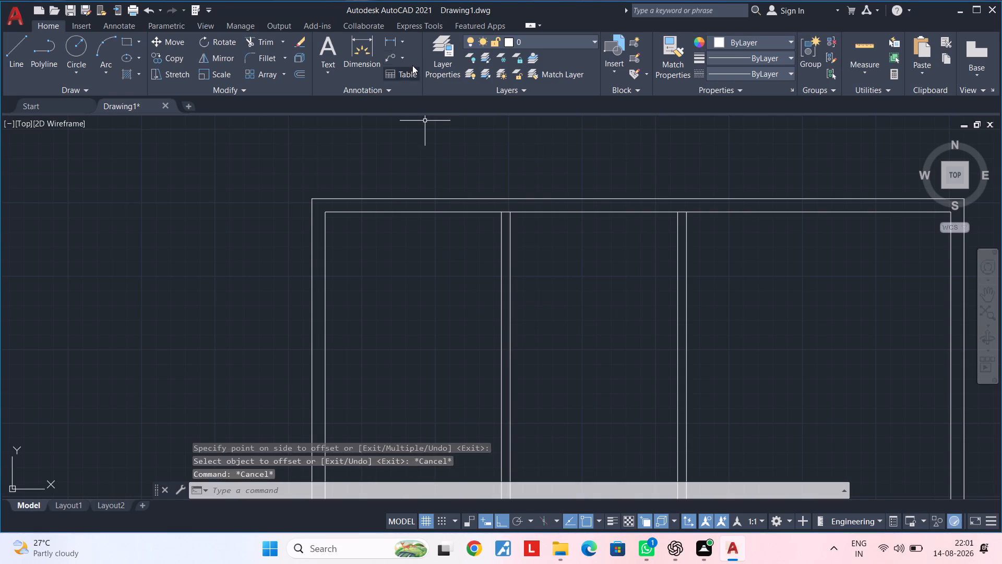
{"action": "key", "text": "Escape"}
Check the clear widths of the left, middle and right rooms along the top wall with trial linear dimensions.
{"action": "left_click", "coordinate": [391, 43]}
{"action": "left_click", "coordinate": [327, 213]}
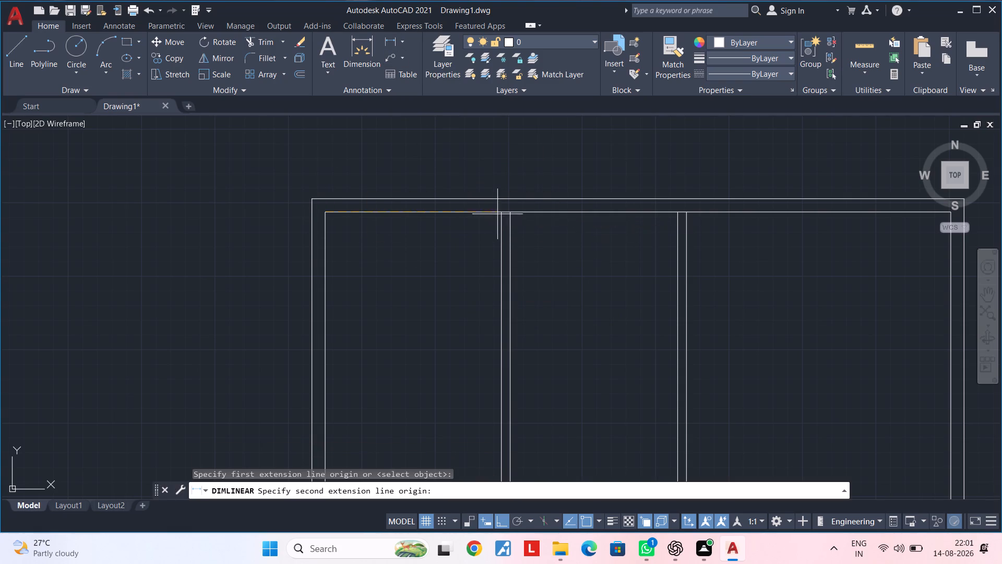
{"action": "left_click", "coordinate": [498, 214]}
{"action": "key", "text": "Escape"}
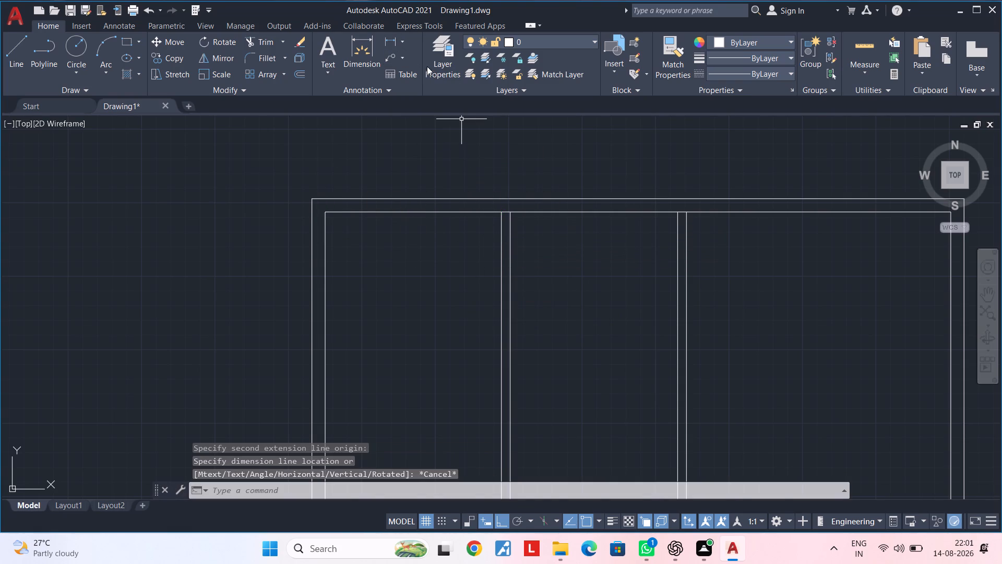
{"action": "left_click", "coordinate": [391, 41]}
{"action": "left_click", "coordinate": [507, 212]}
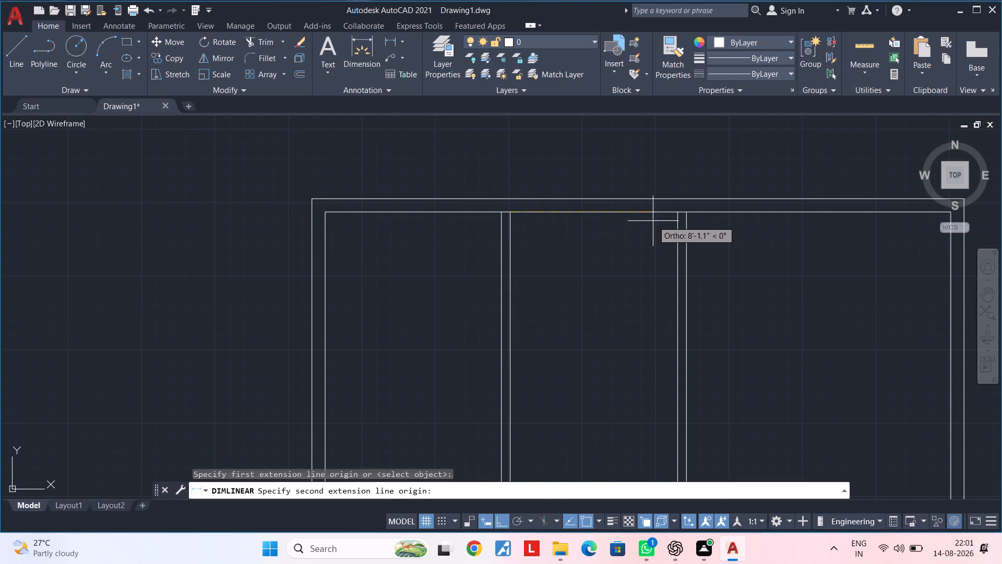
{"action": "left_click", "coordinate": [679, 214]}
{"action": "middle_click_drag", "start_coordinate": [664, 247], "coordinate": [509, 251]}
{"action": "key", "text": "Escape"}
{"action": "key", "text": "Escape"}
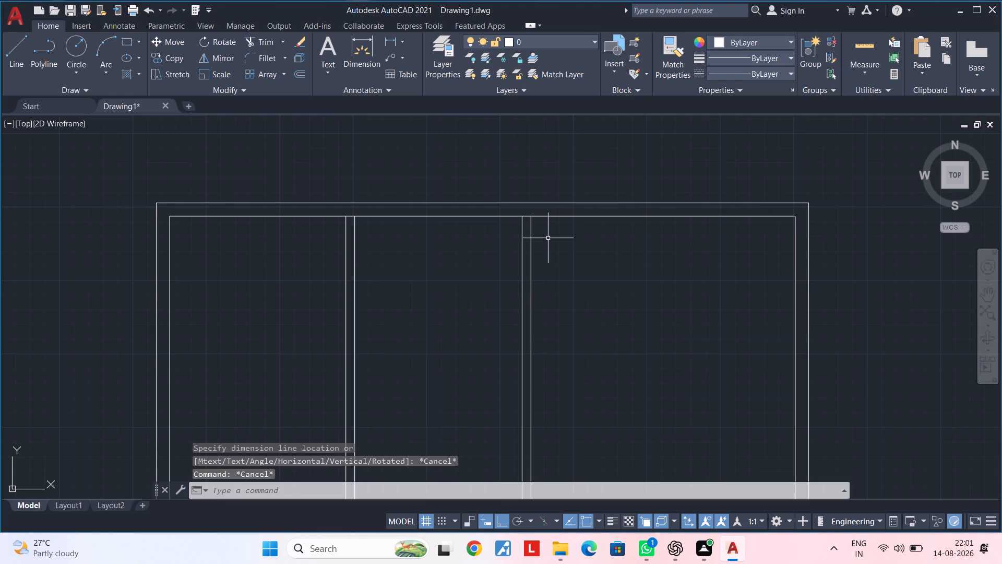
{"action": "key", "text": "space"}
{"action": "left_click_drag", "start_coordinate": [534, 217], "coordinate": [550, 217]}
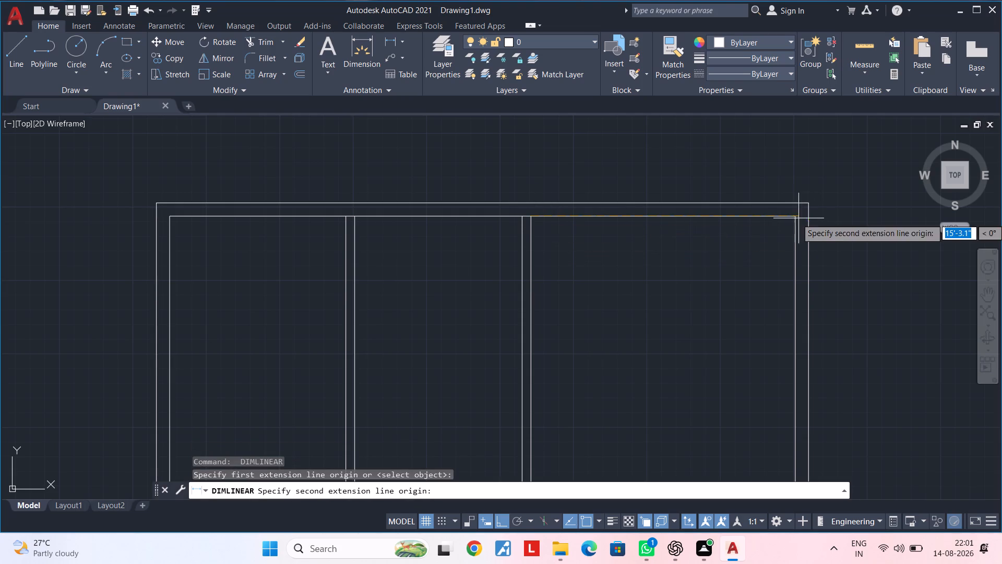
{"action": "left_click_drag", "start_coordinate": [798, 218], "coordinate": [798, 238]}
{"action": "key", "text": "Escape"}
{"action": "key", "text": "Escape"}
Offset the top exterior wall's inner line 10'6" downward to set the depth of the upper rooms.
{"action": "scroll", "coordinate": [779, 258], "scroll_direction": "down", "scroll_amount": 1}
{"action": "middle_click_drag", "start_coordinate": [710, 300], "coordinate": [776, 252]}
{"action": "key", "text": "Escape"}
{"action": "middle_click_drag", "start_coordinate": [679, 276], "coordinate": [653, 285]}
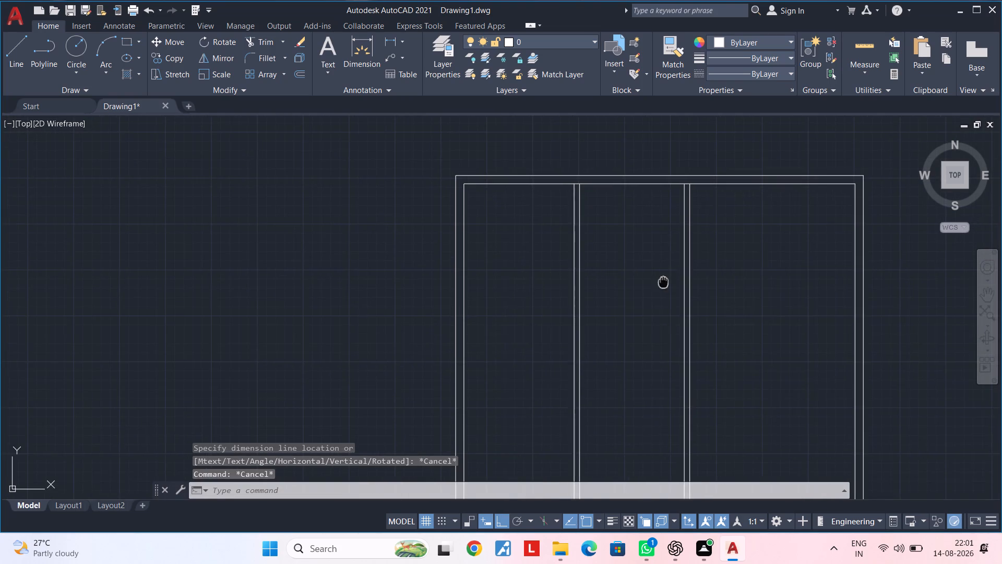
{"action": "middle_click_drag", "start_coordinate": [653, 285], "coordinate": [637, 291]}
{"action": "key", "text": "Escape"}
{"action": "key", "text": "Escape"}
{"action": "type", "text": "of"}
{"action": "key", "text": "space"}
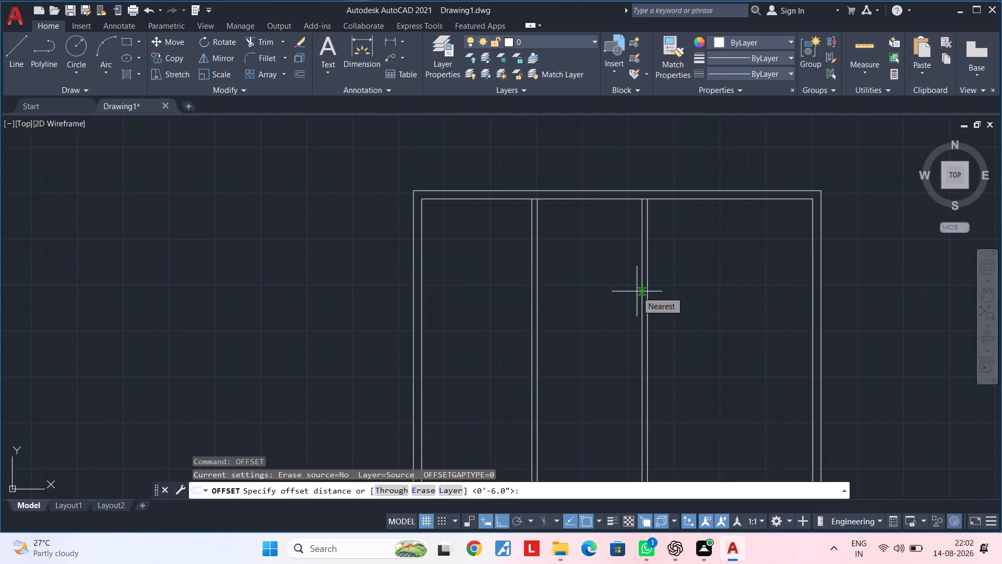
{"action": "type", "text": "10"}
{"action": "type", "text": "'6\""}
{"action": "key", "text": "Return"}
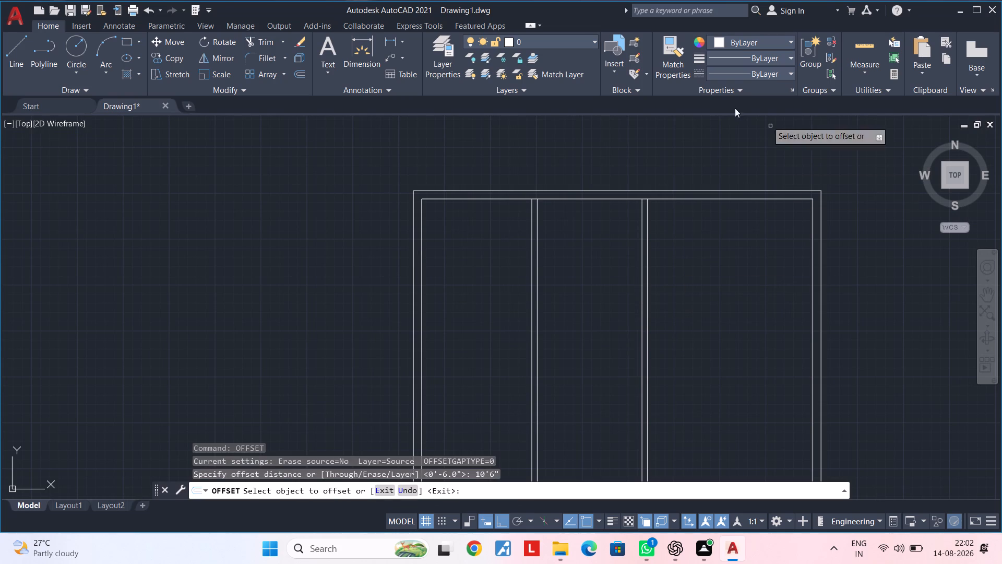
{"action": "left_click", "coordinate": [600, 198]}
{"action": "left_click", "coordinate": [602, 275]}
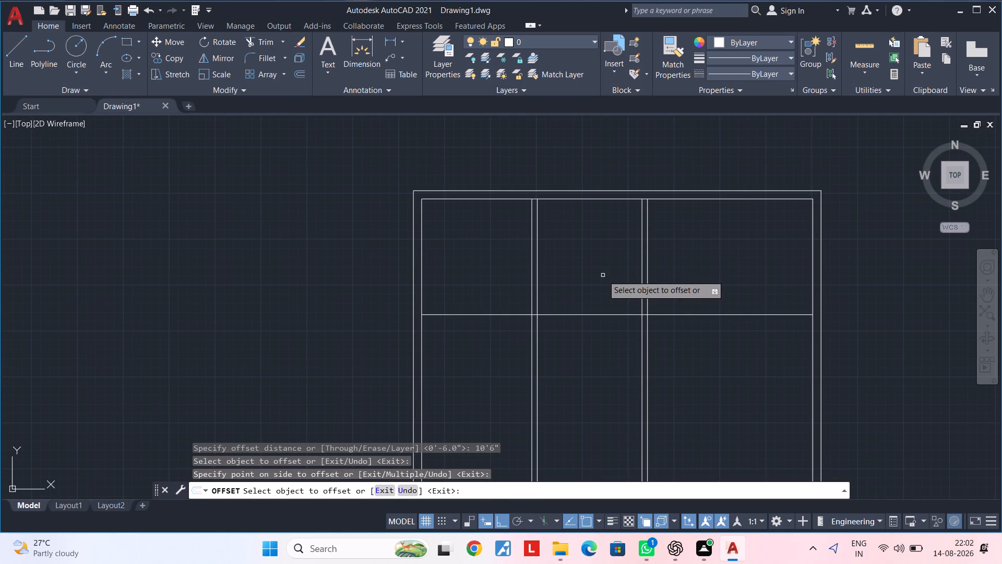
{"action": "middle_click_drag", "start_coordinate": [603, 275], "coordinate": [578, 225]}
{"action": "middle_click_drag", "start_coordinate": [579, 224], "coordinate": [567, 179]}
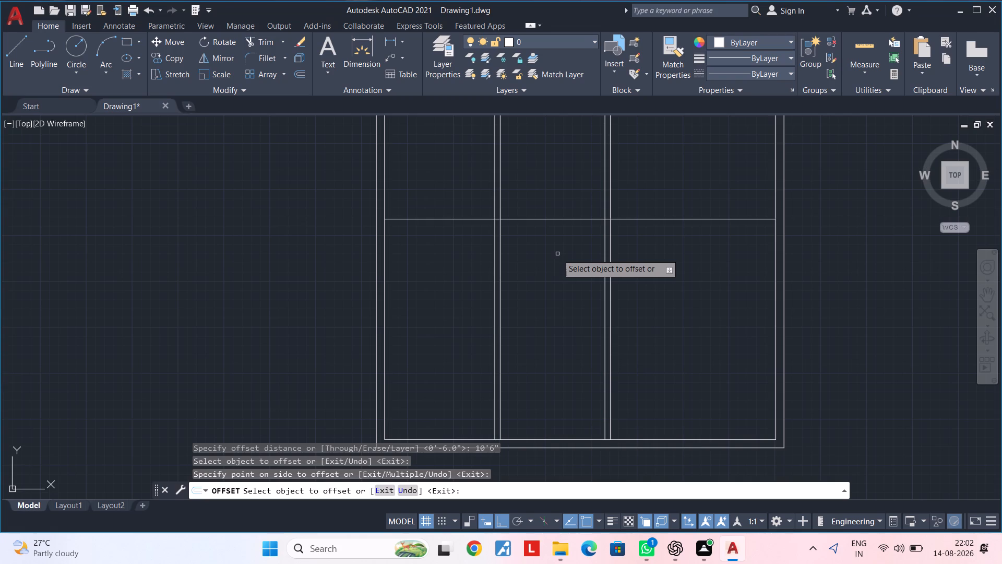
{"action": "key", "text": "space"}
Offset the new horizontal line 6" downward to give the cross partition its thickness.
{"action": "key", "text": "space"}
{"action": "type", "text": "6\""}
{"action": "key", "text": "Return"}
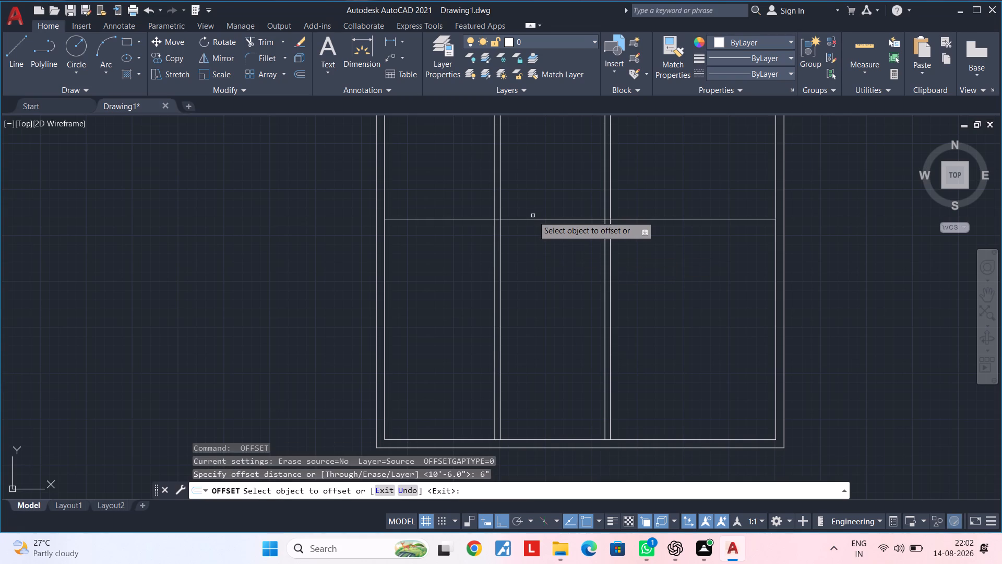
{"action": "left_click", "coordinate": [532, 221]}
{"action": "left_click", "coordinate": [534, 274]}
{"action": "key", "text": "Escape"}
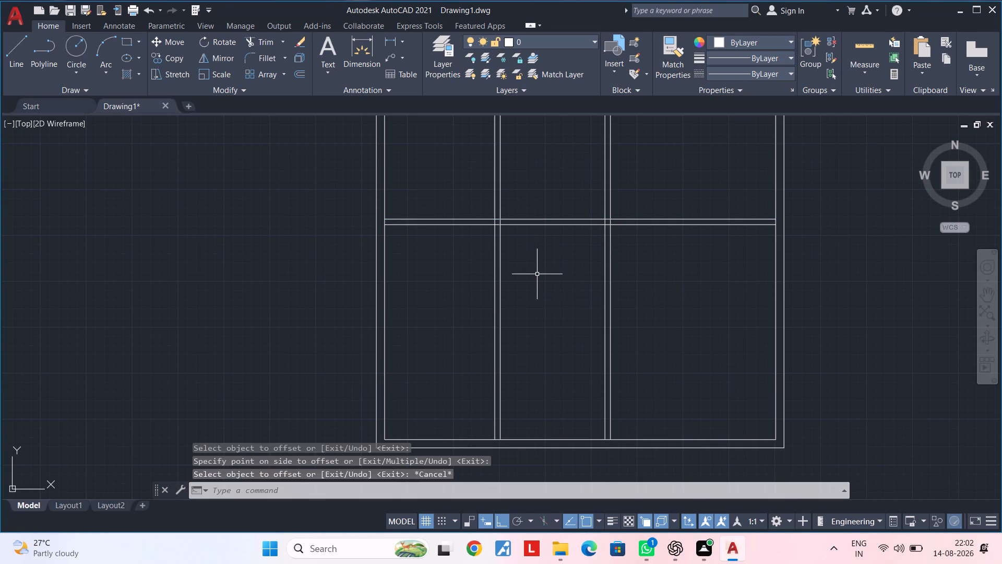
{"action": "key", "text": "Escape"}
{"action": "key", "text": "Escape"}
{"action": "key", "text": "Escape"}
{"action": "key", "text": "Escape"}
Trim away both cross partition lines between the two vertical partitions in the middle room.
{"action": "key", "text": "t"}
{"action": "type", "text": "r"}
{"action": "key", "text": "space"}
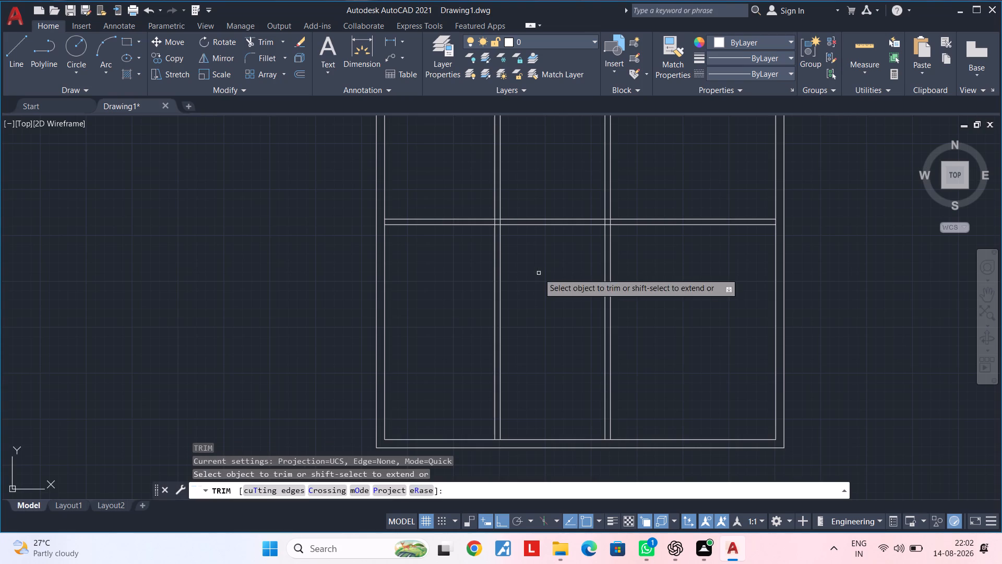
{"action": "left_click_drag", "start_coordinate": [568, 262], "coordinate": [550, 188]}
{"action": "key", "text": "Escape"}
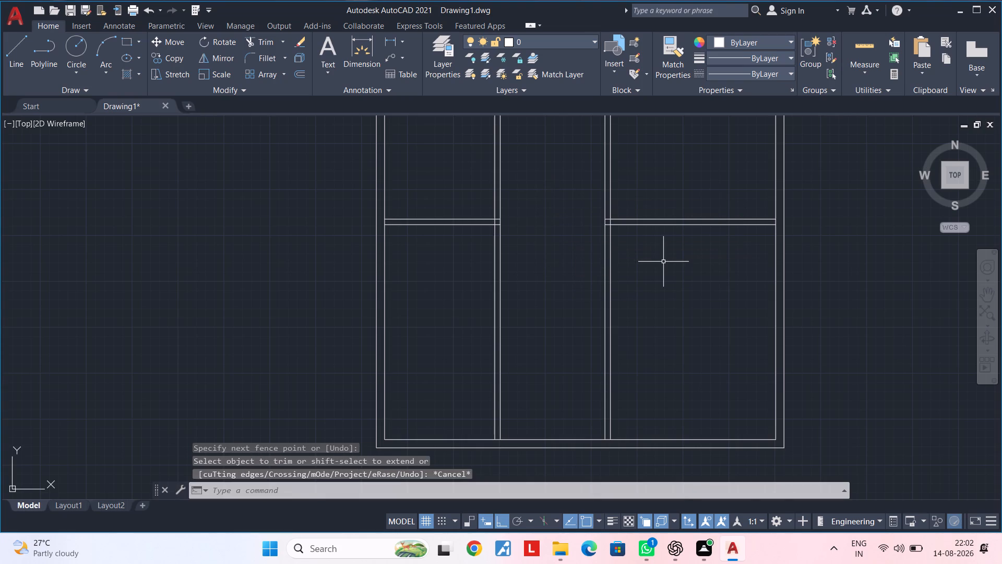
Delete the two cross partition lines left in the right-hand room.
{"action": "type", "text": "tr"}
{"action": "key", "text": "Escape"}
{"action": "left_click_drag", "start_coordinate": [667, 262], "coordinate": [666, 253]}
{"action": "left_click", "coordinate": [647, 180]}
{"action": "key", "text": "Delete"}
{"action": "key", "text": "Escape"}
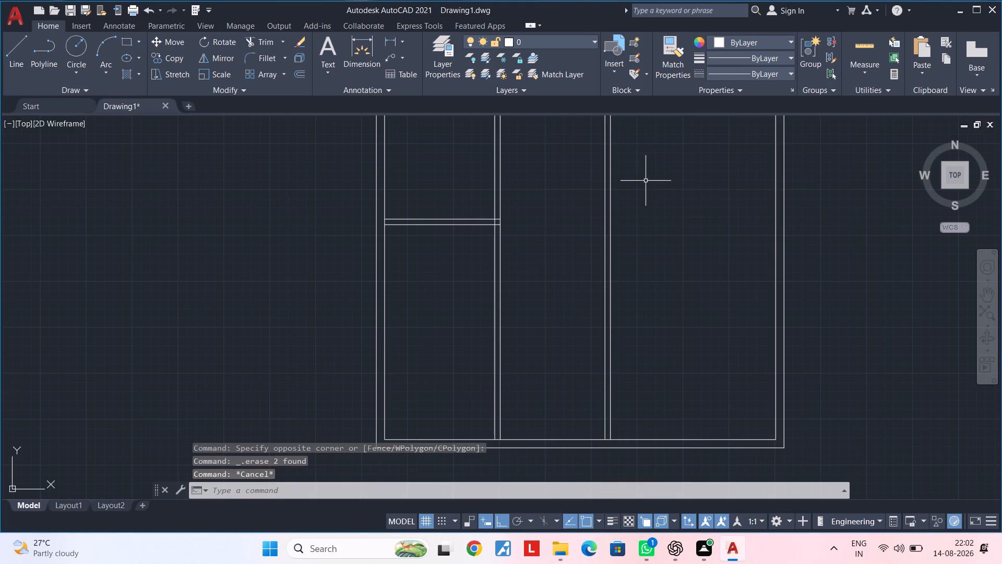
Offset the left exterior wall's inner line 5' to the right to divide the left-hand bay.
{"action": "middle_click_drag", "start_coordinate": [579, 225], "coordinate": [631, 278]}
{"action": "middle_click_drag", "start_coordinate": [553, 291], "coordinate": [569, 276]}
{"action": "scroll", "coordinate": [539, 279], "scroll_direction": "up", "scroll_amount": 1}
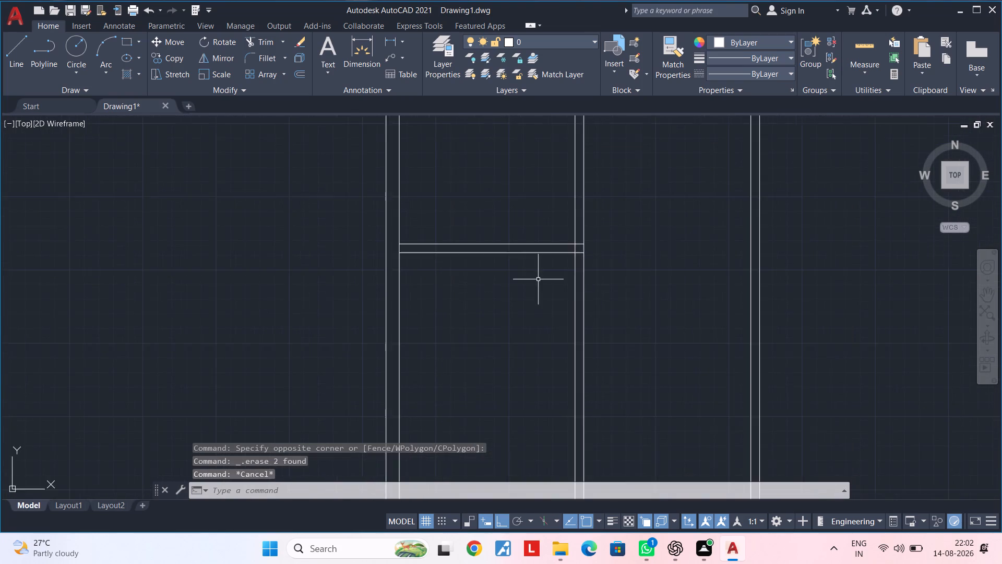
{"action": "middle_click_drag", "start_coordinate": [538, 279], "coordinate": [543, 318]}
{"action": "middle_click_drag", "start_coordinate": [542, 316], "coordinate": [557, 309]}
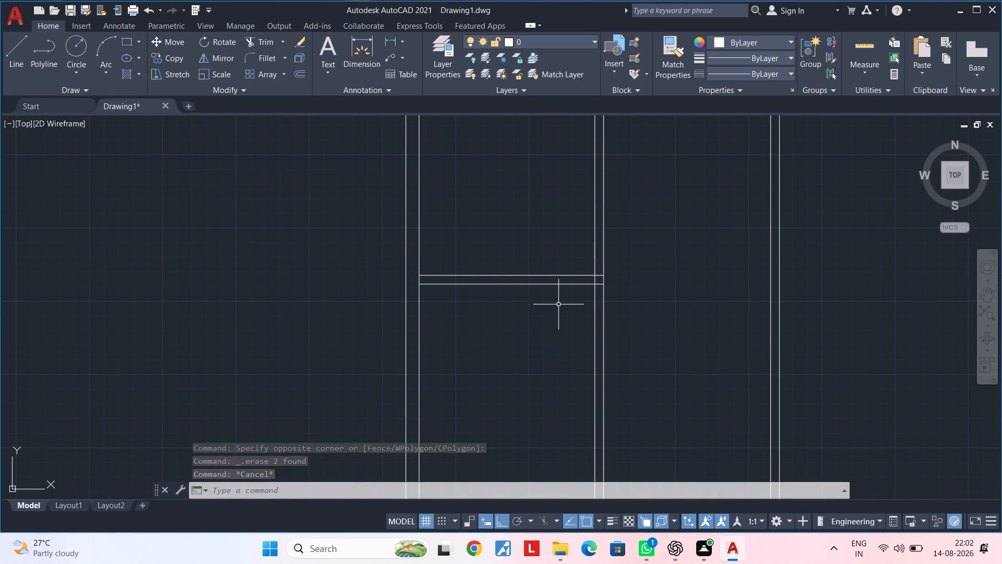
{"action": "middle_click_drag", "start_coordinate": [540, 307], "coordinate": [576, 295]}
{"action": "key", "text": "Escape"}
{"action": "key", "text": "Escape"}
{"action": "key", "text": "Escape"}
{"action": "key", "text": "Escape"}
{"action": "type", "text": "of 5'"}
{"action": "key", "text": "Return"}
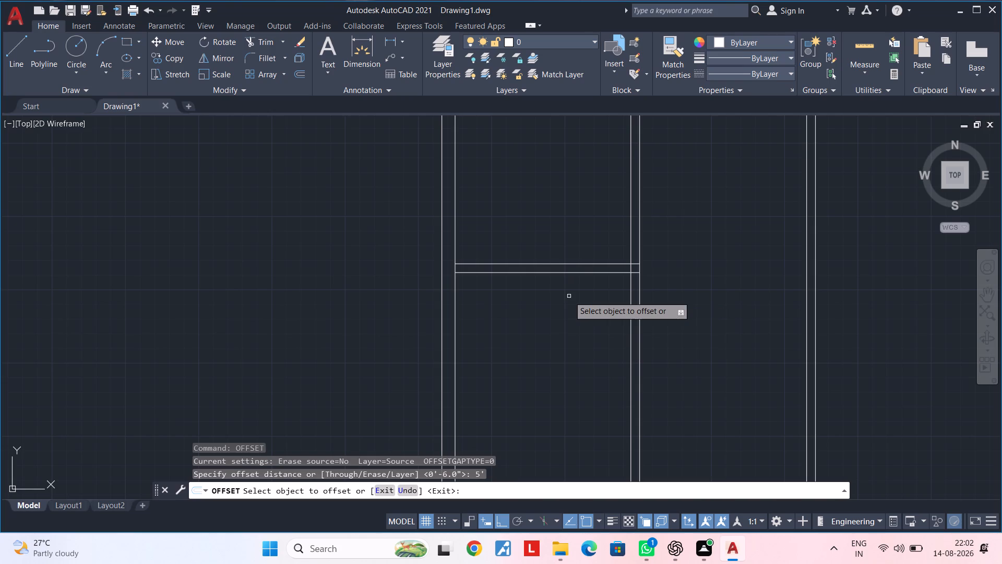
{"action": "left_click", "coordinate": [455, 345]}
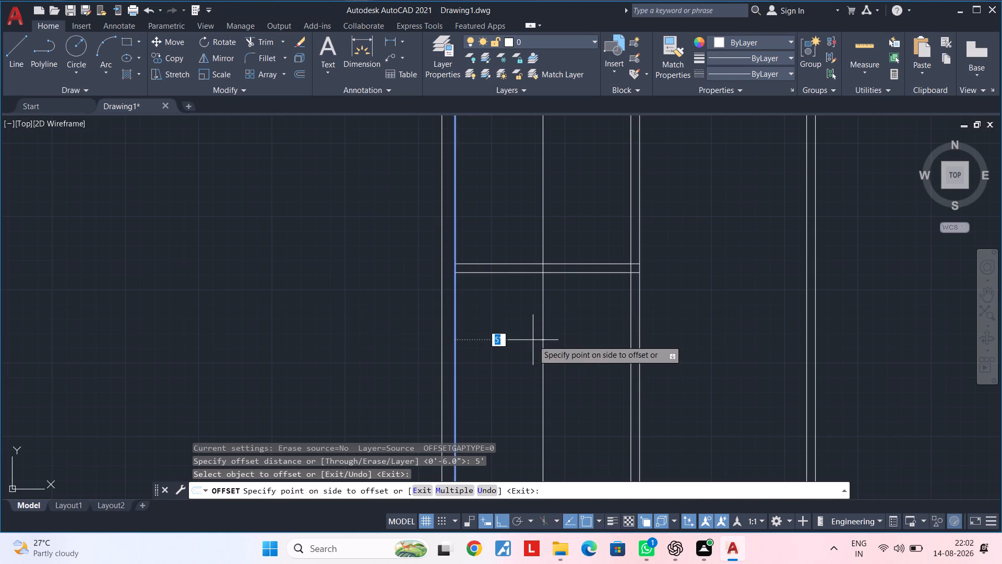
{"action": "left_click", "coordinate": [533, 340]}
{"action": "key", "text": "Escape"}
{"action": "key", "text": "Escape"}
Trim the new vertical line of the left-hand bay above the cross partition.
{"action": "type", "text": "tr"}
{"action": "key", "text": "space"}
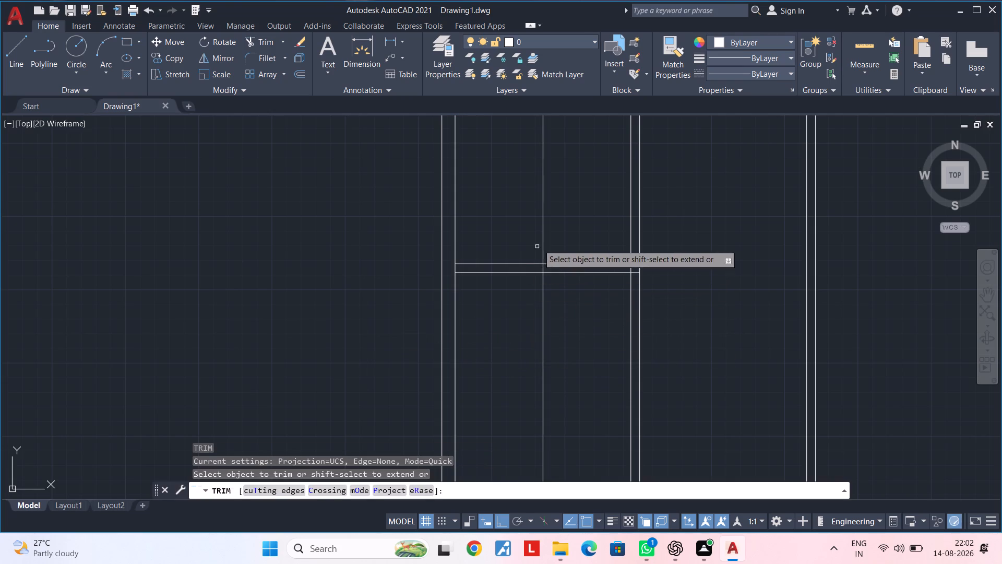
{"action": "left_click_drag", "start_coordinate": [565, 230], "coordinate": [554, 233]}
{"action": "left_click", "coordinate": [520, 240]}
{"action": "scroll", "coordinate": [517, 242], "scroll_direction": "down", "scroll_amount": 2}
{"action": "scroll", "coordinate": [521, 271], "scroll_direction": "up", "scroll_amount": 3}
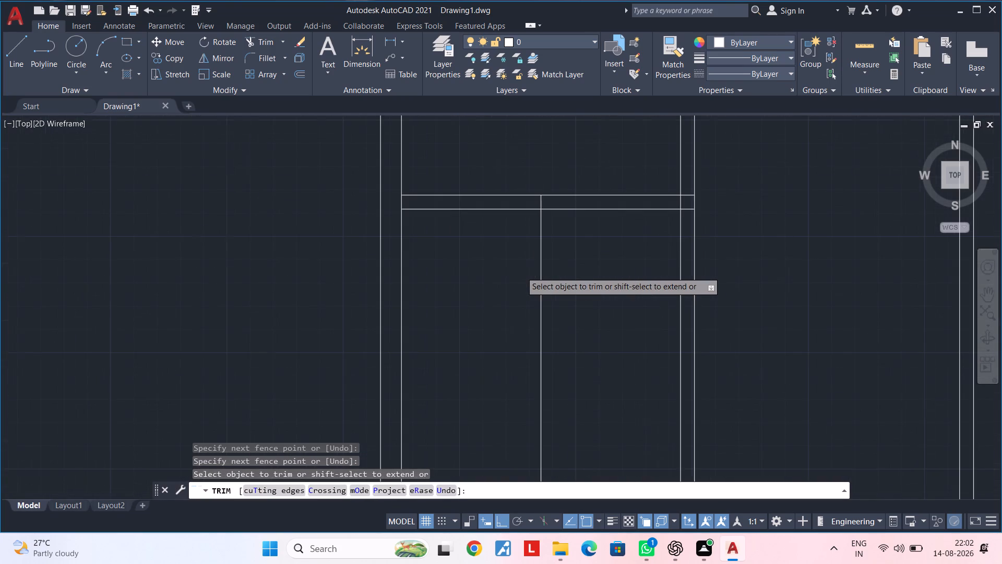
{"action": "middle_click_drag", "start_coordinate": [519, 273], "coordinate": [520, 280]}
{"action": "key", "text": "Escape"}
{"action": "key", "text": "Escape"}
{"action": "key", "text": "Escape"}
{"action": "key", "text": "Escape"}
{"action": "key", "text": "Escape"}
{"action": "key", "text": "Escape"}
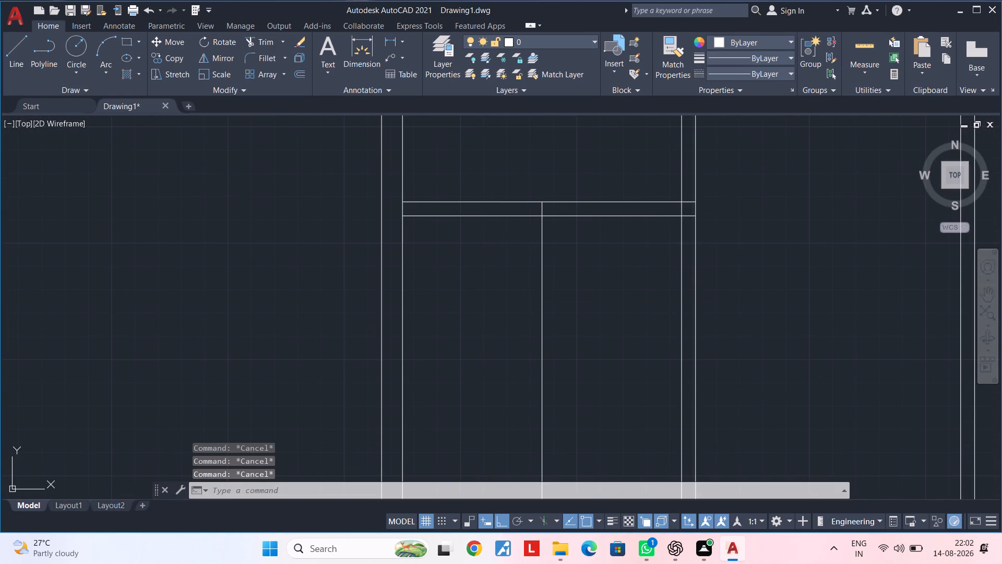
{"action": "key", "text": "Escape"}
{"action": "key", "text": "Escape"}
Offset the cross partition's lower line 4' downward in the left-hand bay.
{"action": "type", "text": "of 4'"}
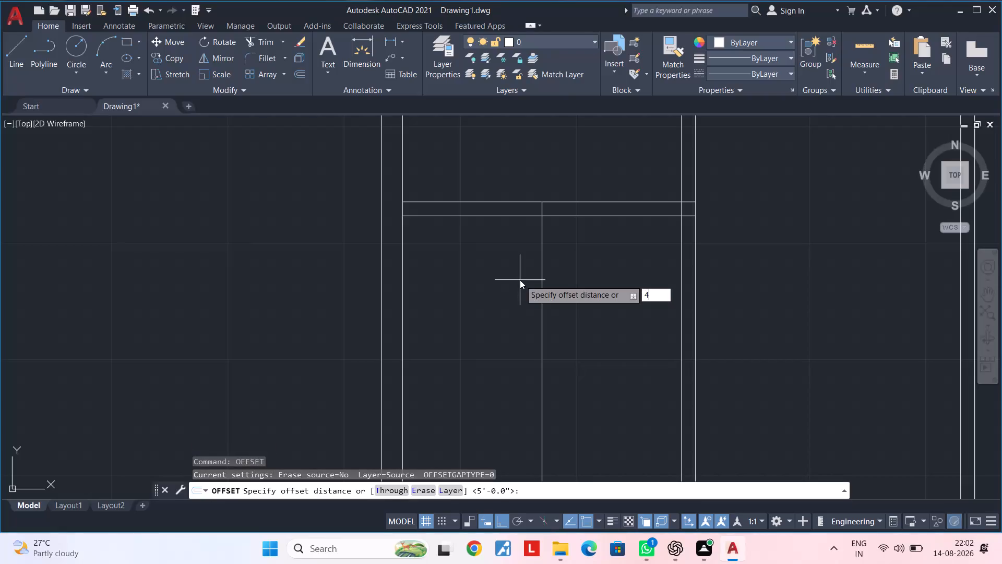
{"action": "key", "text": "Return"}
{"action": "left_click", "coordinate": [495, 217]}
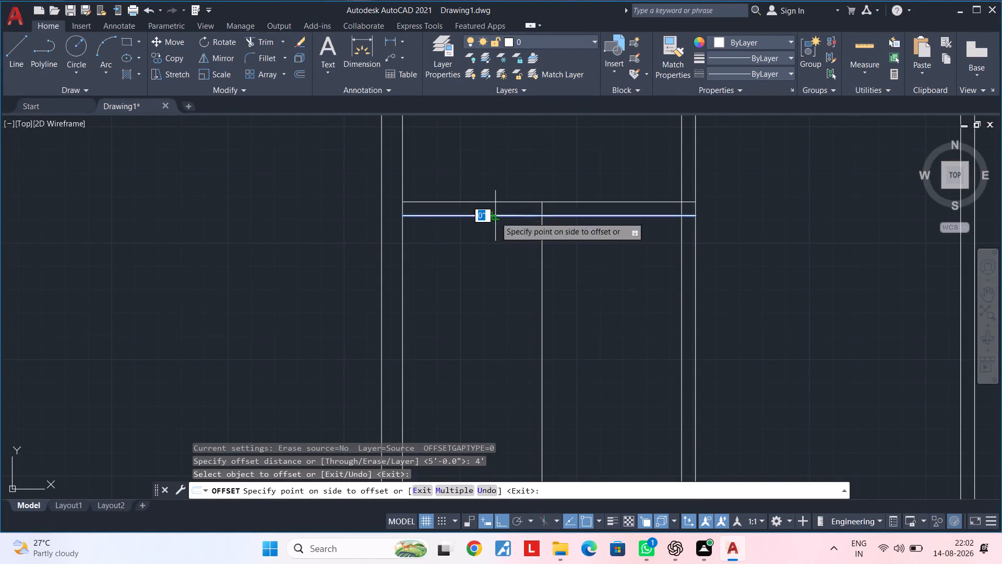
{"action": "left_click", "coordinate": [495, 279]}
{"action": "middle_click_drag", "start_coordinate": [495, 279], "coordinate": [479, 277]}
{"action": "key", "text": "Escape"}
{"action": "key", "text": "Escape"}
{"action": "key", "text": "Escape"}
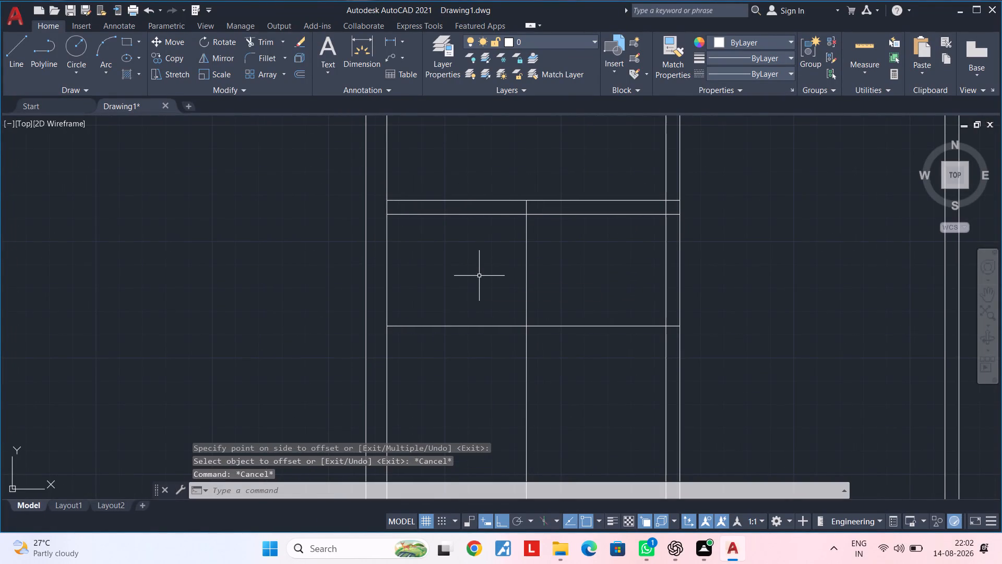
Trim both cross partition lines between the new vertical line and the partition to its right.
{"action": "type", "text": "tr"}
{"action": "key", "text": "space"}
{"action": "left_click_drag", "start_coordinate": [557, 259], "coordinate": [549, 195]}
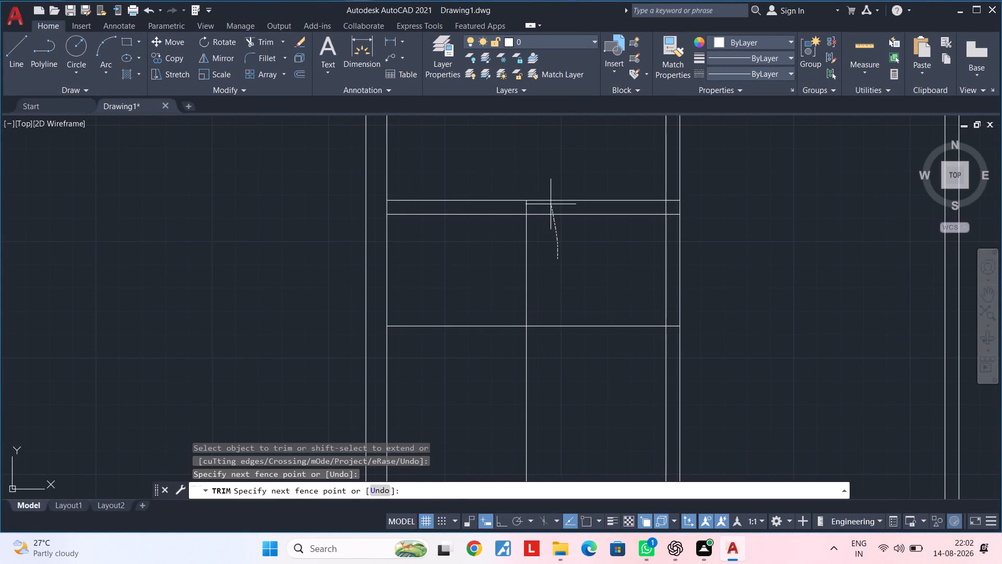
{"action": "left_click_drag", "start_coordinate": [549, 195], "coordinate": [549, 185]}
Trim the new vertical line below the horizontal line offset 4' from the cross partition.
{"action": "middle_click_drag", "start_coordinate": [582, 251], "coordinate": [589, 208]}
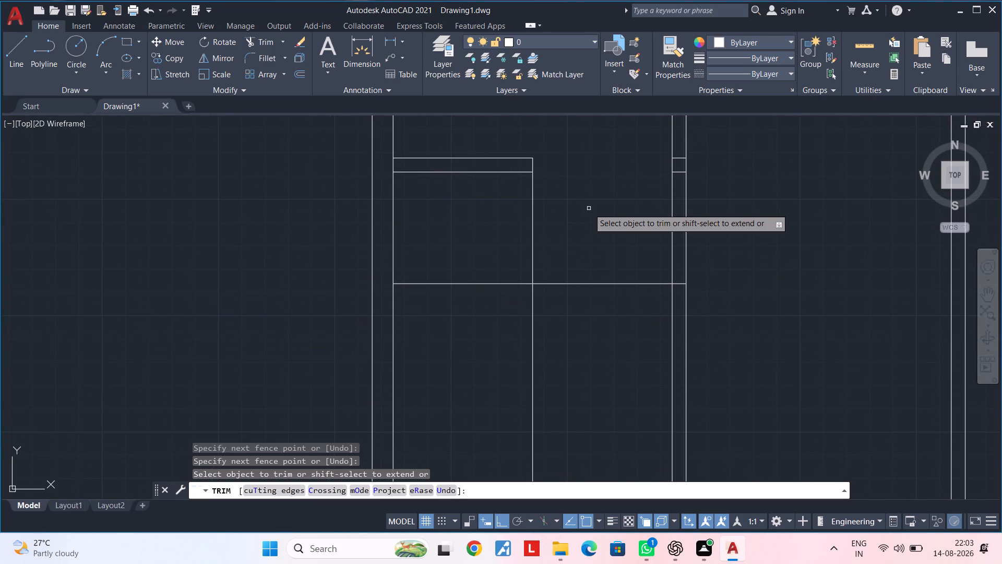
{"action": "middle_click_drag", "start_coordinate": [585, 219], "coordinate": [588, 206]}
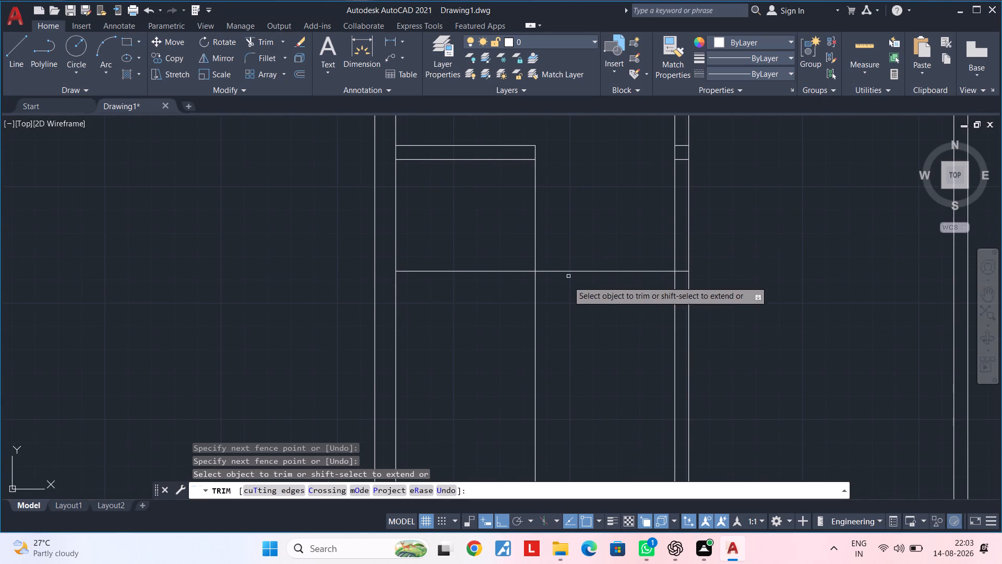
{"action": "left_click_drag", "start_coordinate": [576, 330], "coordinate": [504, 335]}
{"action": "key", "text": "Escape"}
{"action": "key", "text": "Escape"}
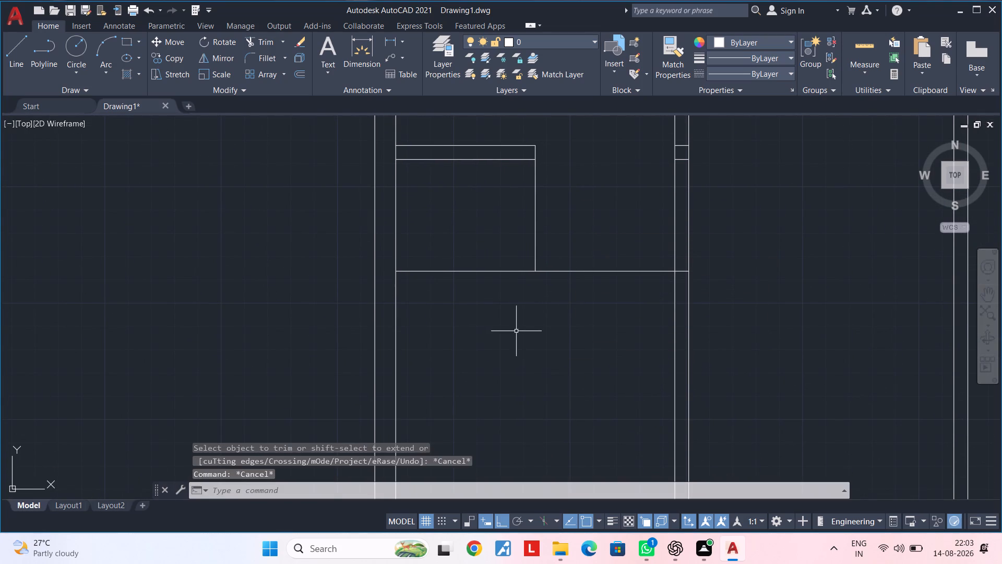
{"action": "key", "text": "Escape"}
{"action": "key", "text": "Escape"}
Offset the lower horizontal line of the small room 6" downward to give that partition its thickness.
{"action": "type", "text": "of"}
{"action": "key", "text": "space"}
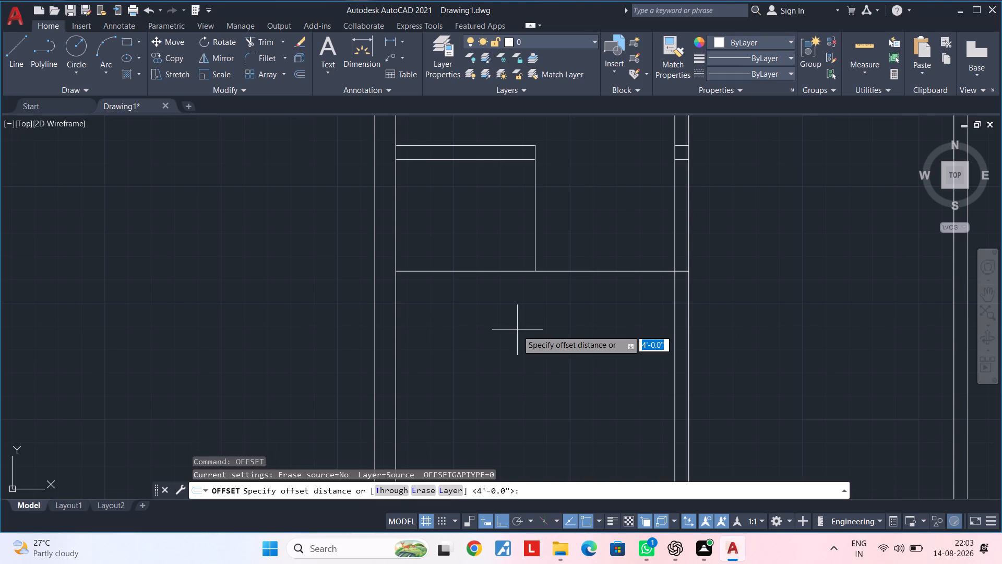
{"action": "type", "text": "6\""}
{"action": "key", "text": "Return"}
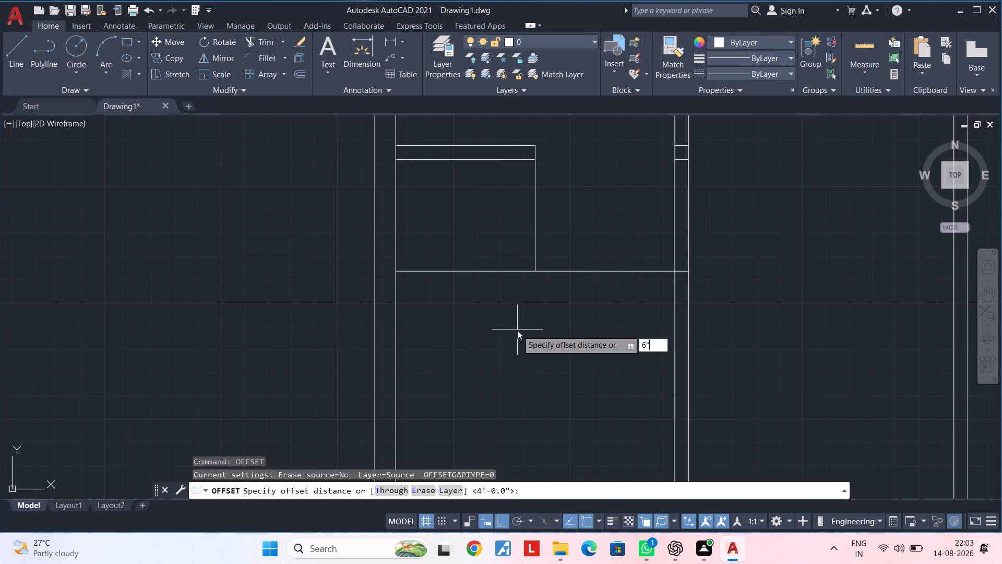
{"action": "left_click", "coordinate": [492, 269]}
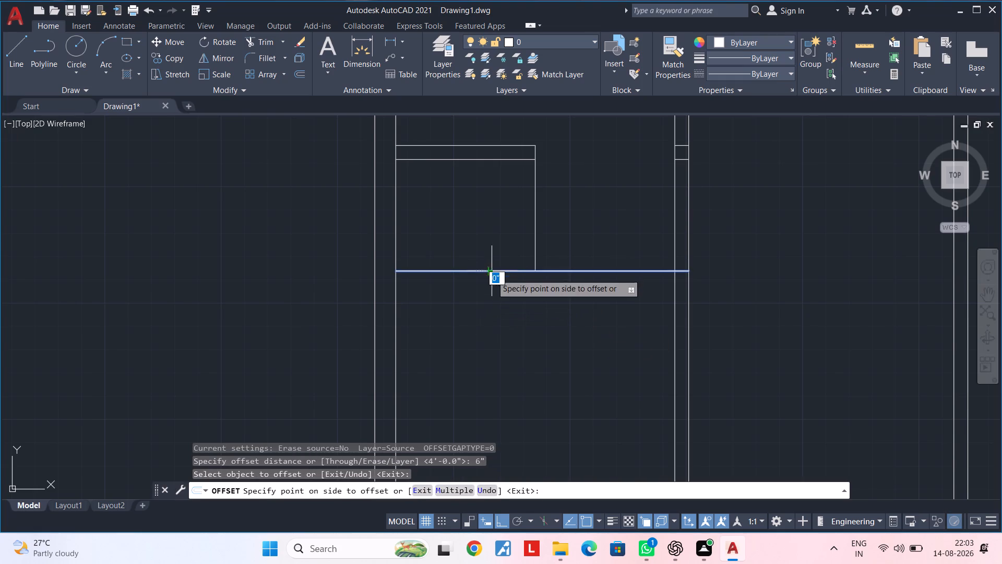
{"action": "left_click", "coordinate": [502, 340]}
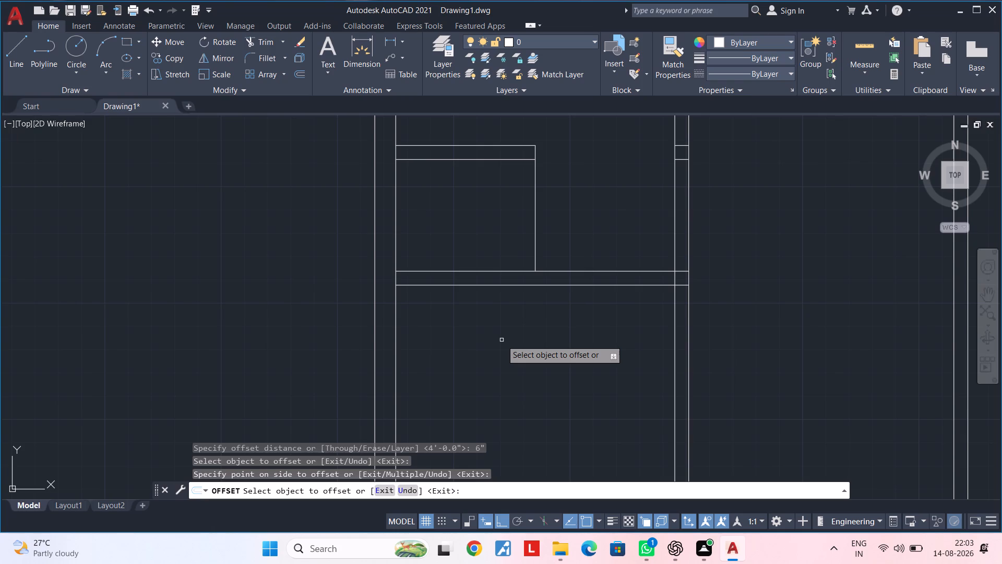
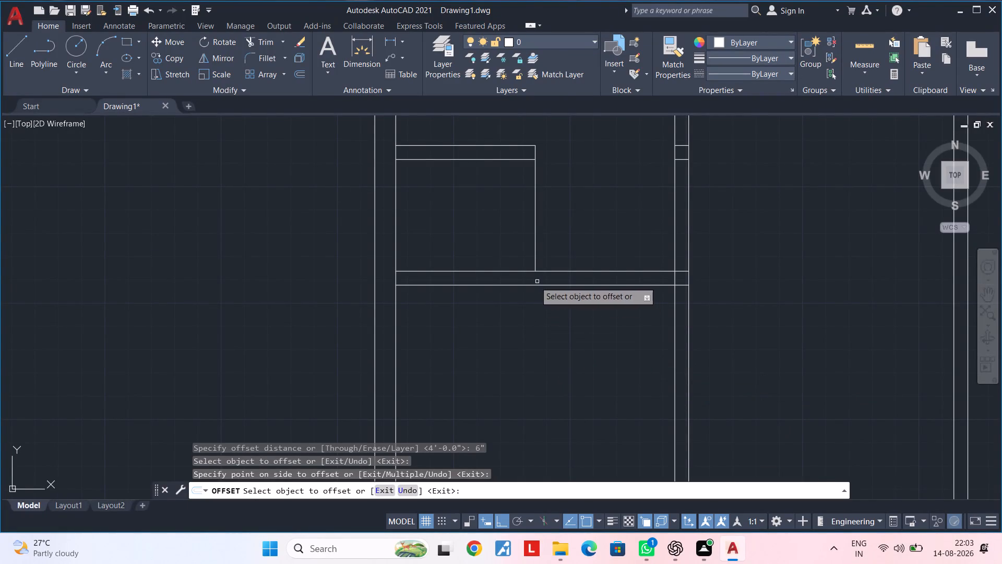
Measure the small room's inner width with a linear dimension, without placing it.
{"action": "middle_click_drag", "start_coordinate": [479, 238], "coordinate": [565, 223]}
{"action": "middle_click_drag", "start_coordinate": [598, 203], "coordinate": [590, 209]}
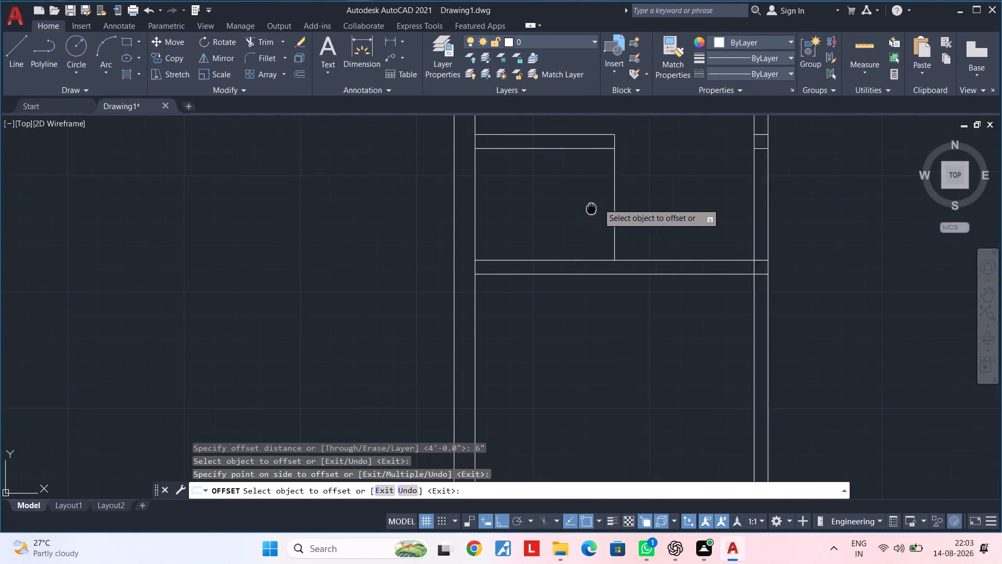
{"action": "middle_click_drag", "start_coordinate": [590, 209], "coordinate": [545, 245]}
{"action": "middle_click_drag", "start_coordinate": [541, 246], "coordinate": [562, 228]}
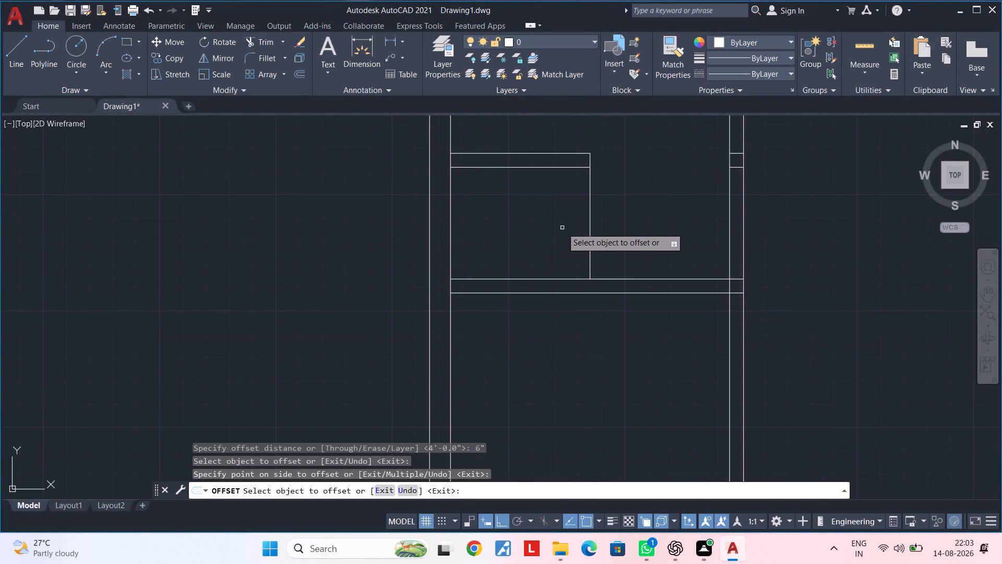
{"action": "middle_click_drag", "start_coordinate": [563, 228], "coordinate": [522, 238]}
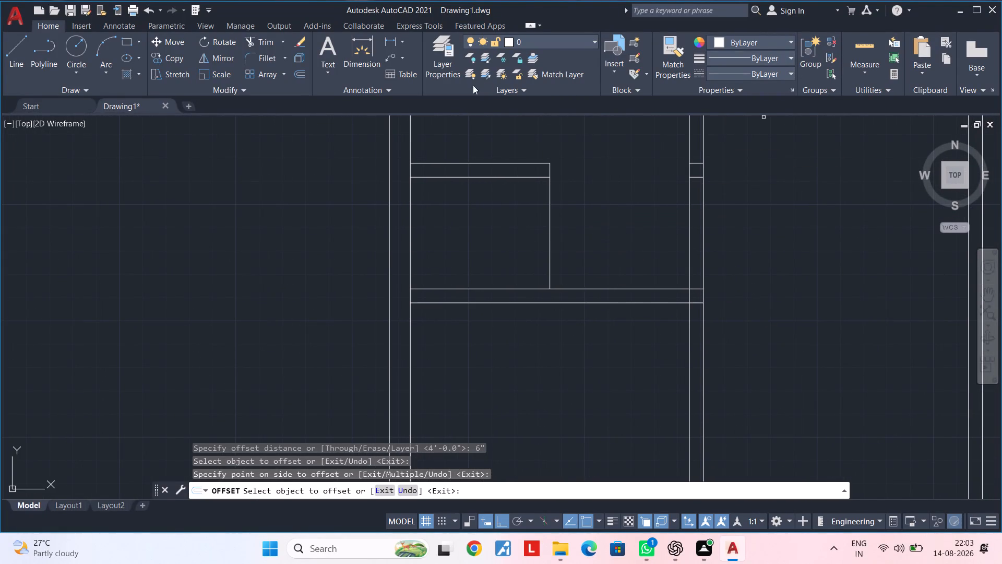
{"action": "key", "text": "Escape"}
{"action": "key", "text": "Escape"}
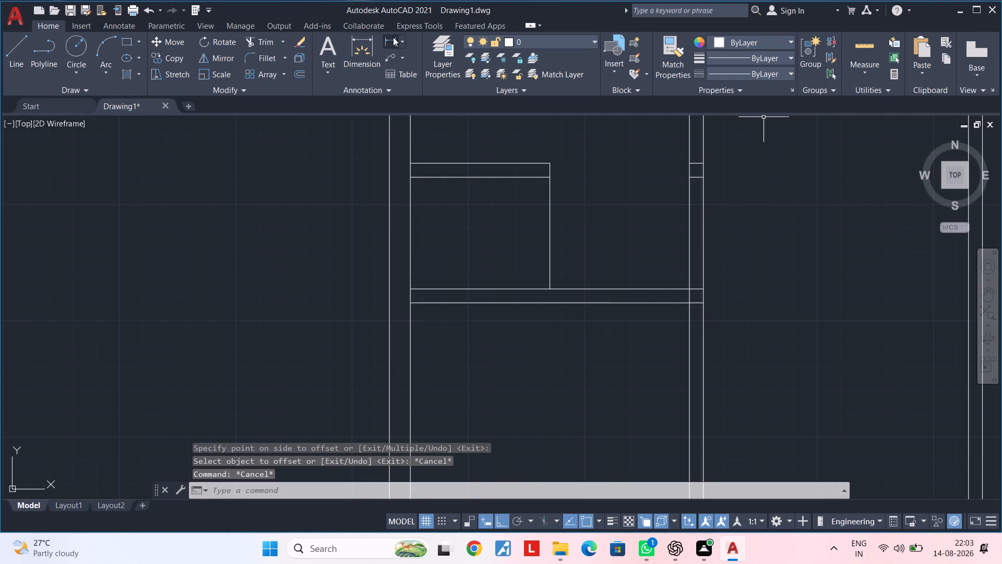
{"action": "left_click", "coordinate": [393, 37]}
{"action": "left_click", "coordinate": [410, 180]}
{"action": "left_click", "coordinate": [547, 179]}
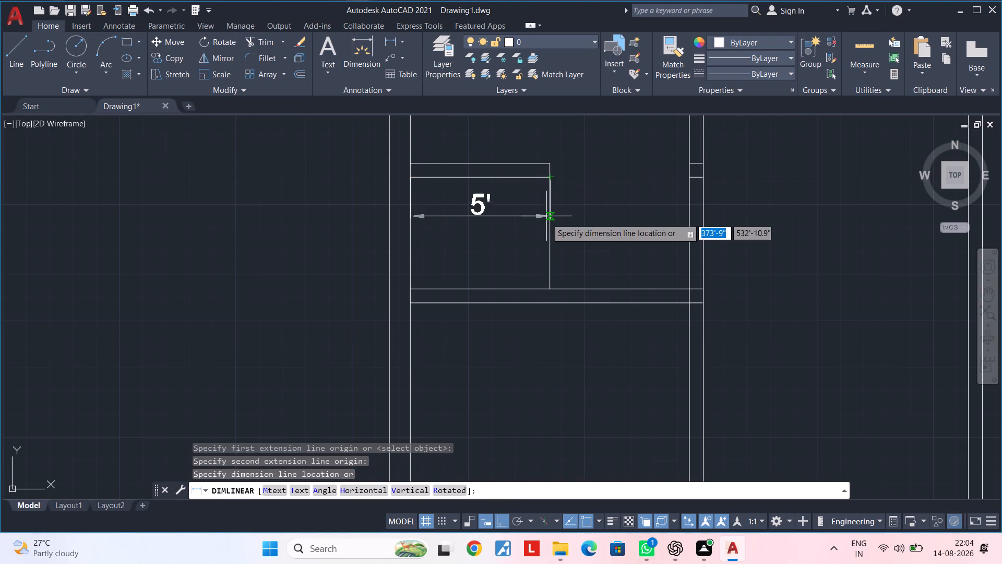
{"action": "key", "text": "Escape"}
{"action": "key", "text": "Escape"}
{"action": "key", "text": "Escape"}
{"action": "key", "text": "Escape"}
{"action": "key", "text": "Escape"}
{"action": "key", "text": "Escape"}
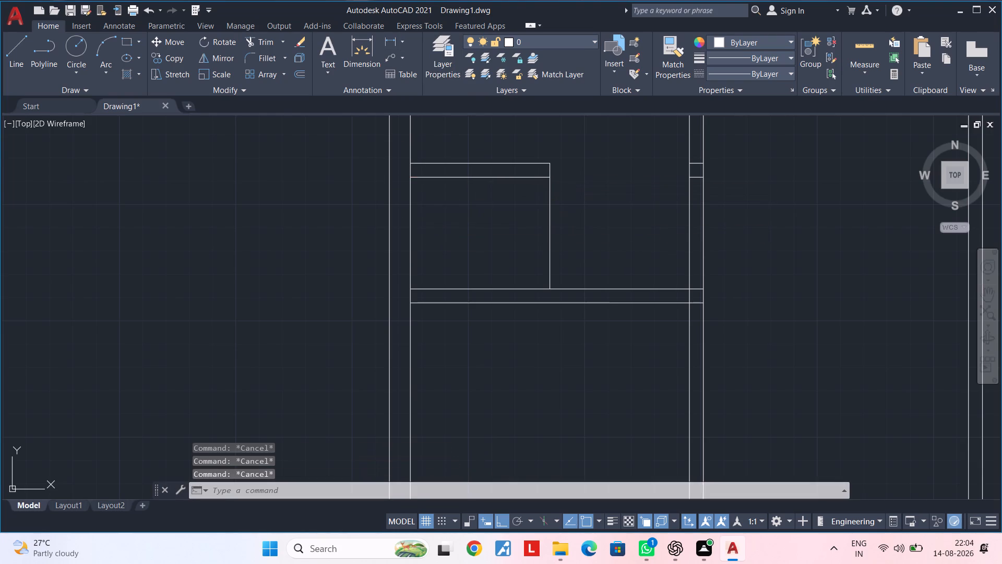
Offset the small room's vertical line 6" to the right, away from the room, to give that partition its thickness.
{"action": "type", "text": "of"}
{"action": "key", "text": "space"}
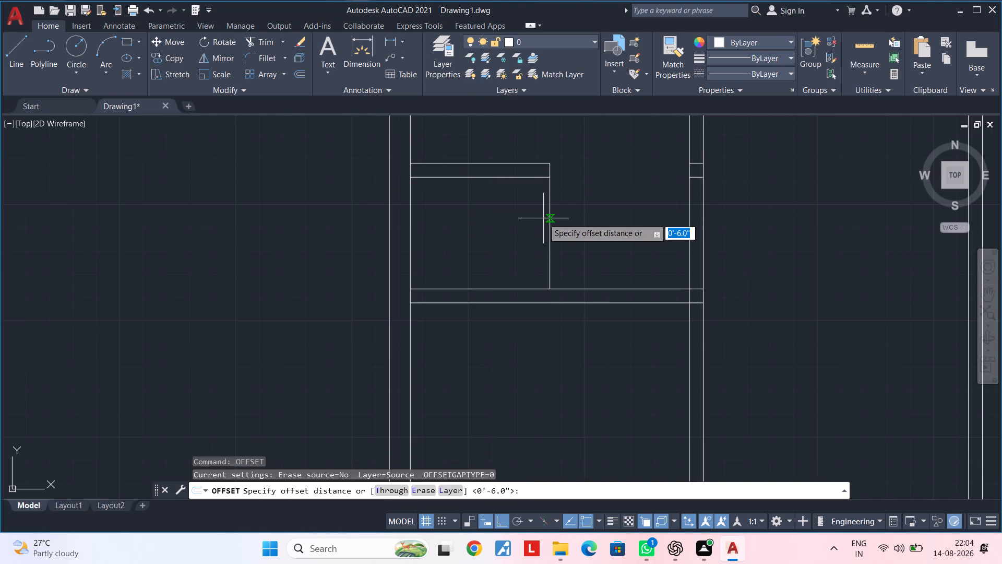
{"action": "type", "text": "6\""}
{"action": "key", "text": "Return"}
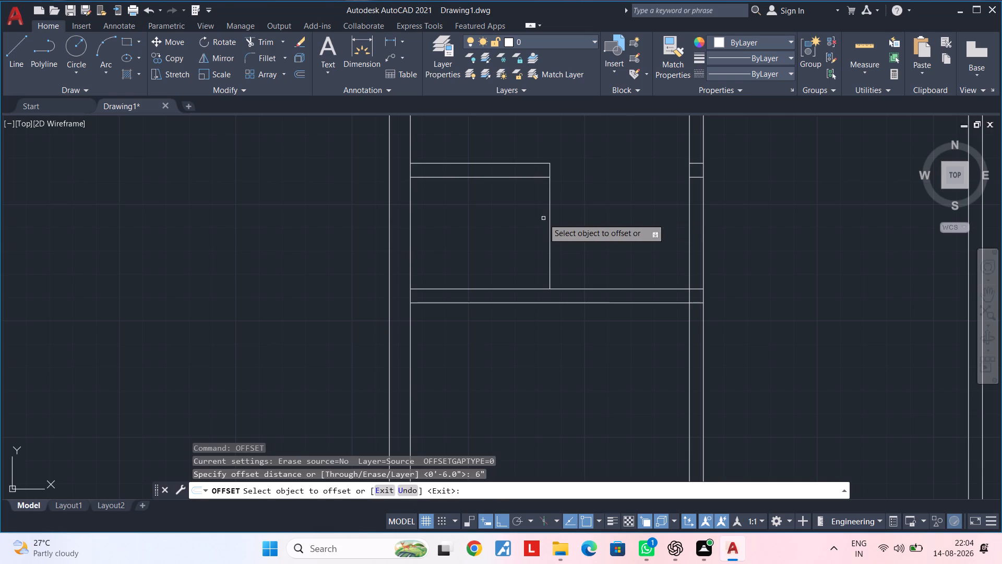
{"action": "left_click", "coordinate": [551, 221]}
{"action": "left_click", "coordinate": [572, 216]}
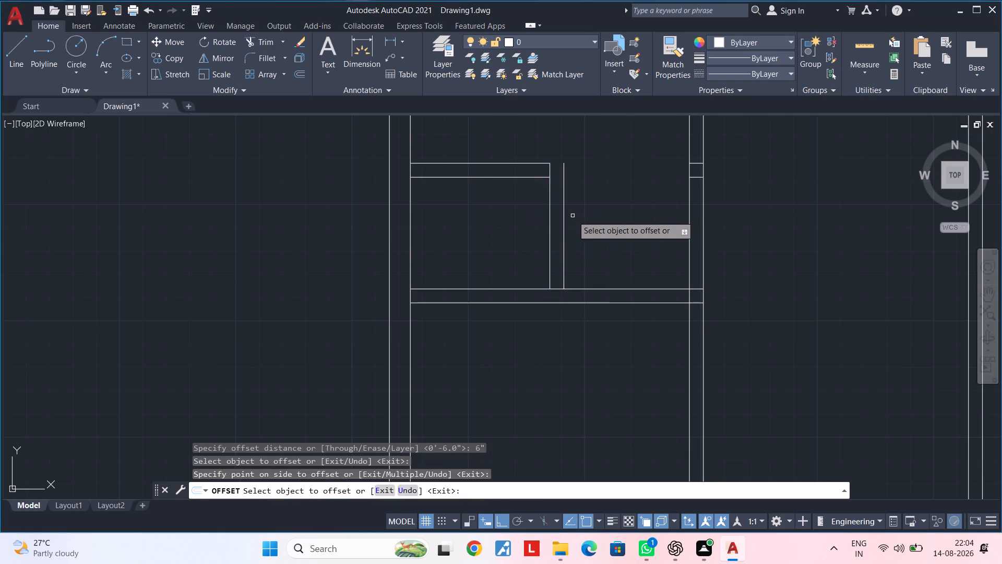
{"action": "key", "text": "Escape"}
{"action": "key", "text": "Escape"}
{"action": "key", "text": "Escape"}
Extend both horizontal partition lines of the small room to the new outer vertical line.
{"action": "type", "text": "ex"}
{"action": "key", "text": "space"}
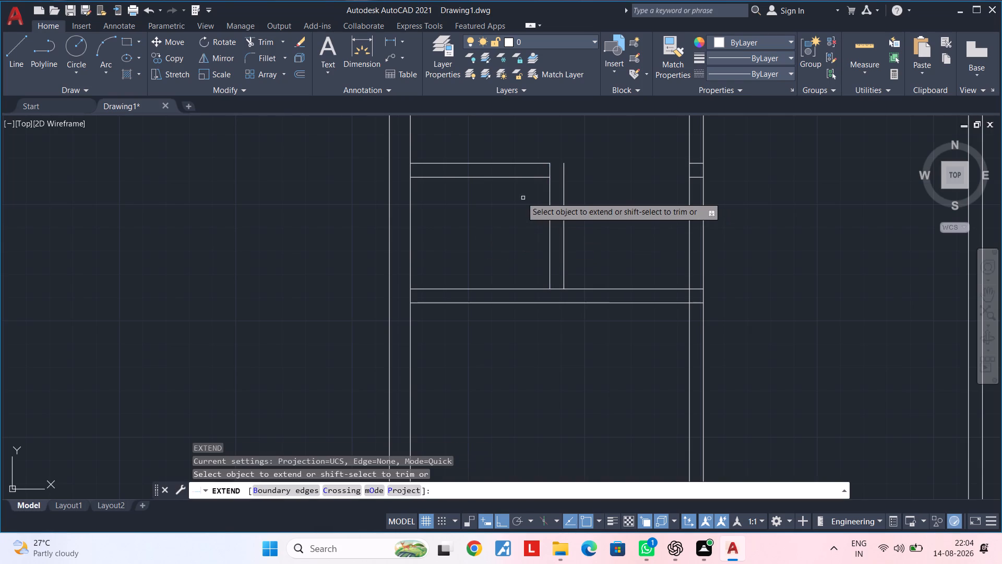
{"action": "left_click_drag", "start_coordinate": [522, 143], "coordinate": [523, 199]}
{"action": "key", "text": "Escape"}
{"action": "key", "text": "Escape"}
{"action": "key", "text": "Escape"}
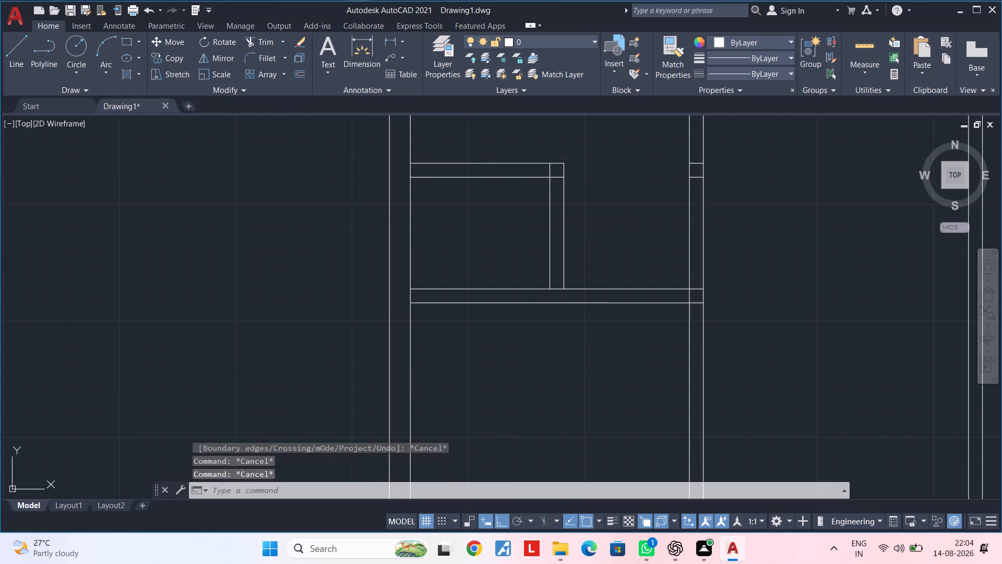
{"action": "key", "text": "Escape"}
Trim the overlapping line ends inside the small room's partition corner so the inner and outer corners are clean.
{"action": "type", "text": "tr"}
{"action": "key", "text": "space"}
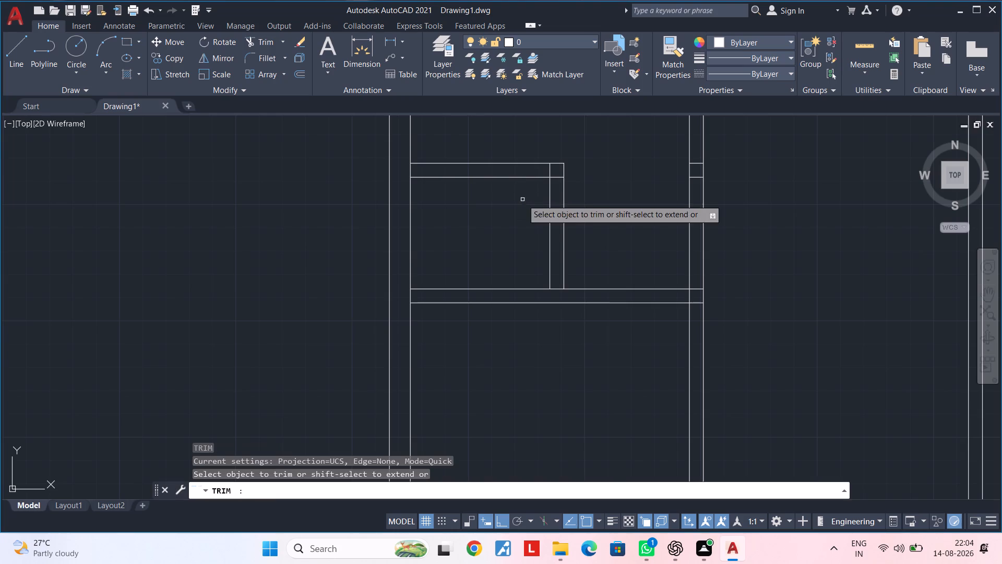
{"action": "left_click", "coordinate": [550, 172]}
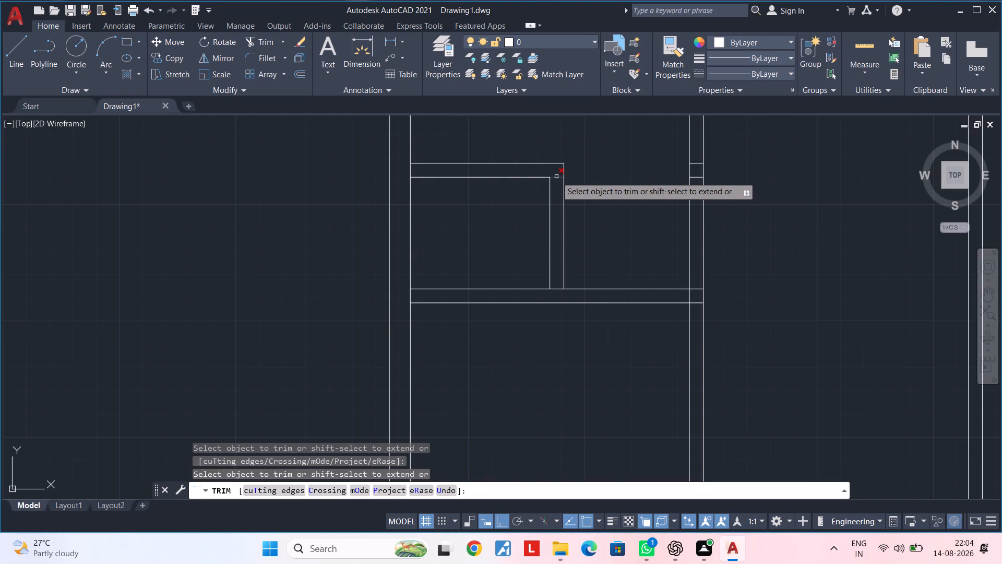
{"action": "left_click", "coordinate": [556, 177]}
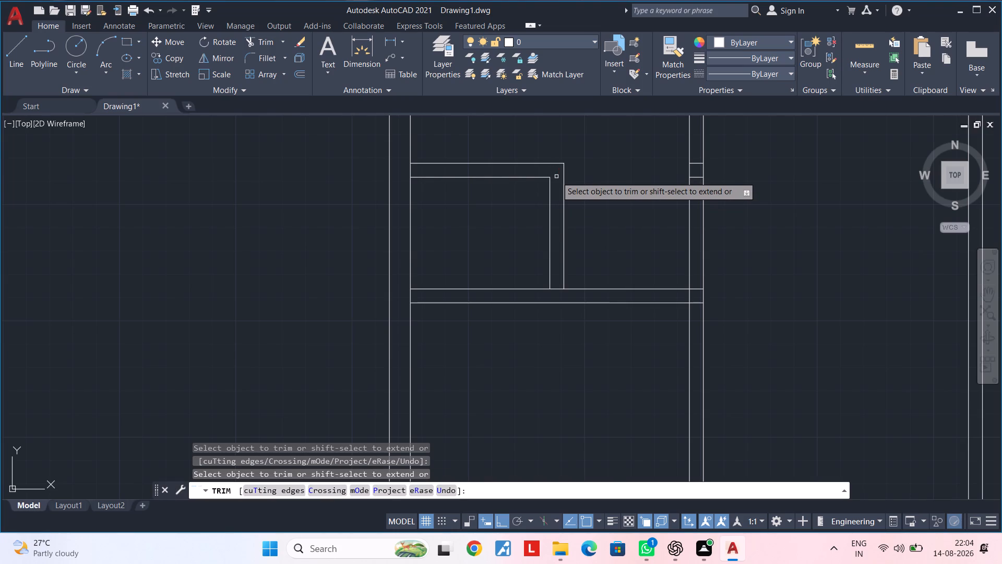
{"action": "middle_click_drag", "start_coordinate": [634, 186], "coordinate": [590, 208]}
{"action": "key", "text": "Escape"}
{"action": "key", "text": "Escape"}
Trim the two leftover horizontal stubs inside the vertical partition to the right of the small room.
{"action": "scroll", "coordinate": [654, 184], "scroll_direction": "up", "scroll_amount": 1}
{"action": "key", "text": "space"}
{"action": "left_click_drag", "start_coordinate": [653, 180], "coordinate": [654, 213]}
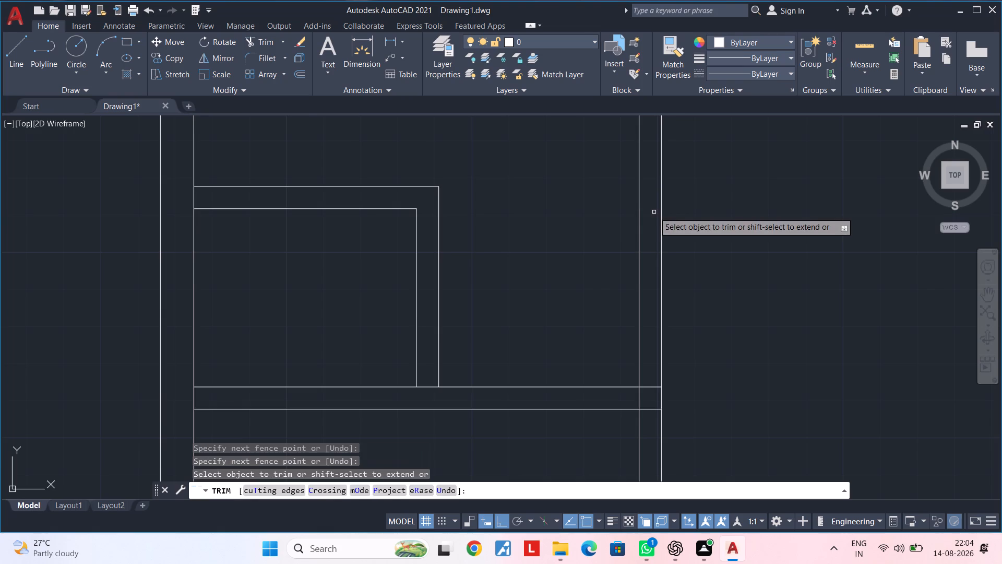
{"action": "scroll", "coordinate": [654, 212], "scroll_direction": "down", "scroll_amount": 1}
{"action": "middle_click_drag", "start_coordinate": [608, 228], "coordinate": [590, 175]}
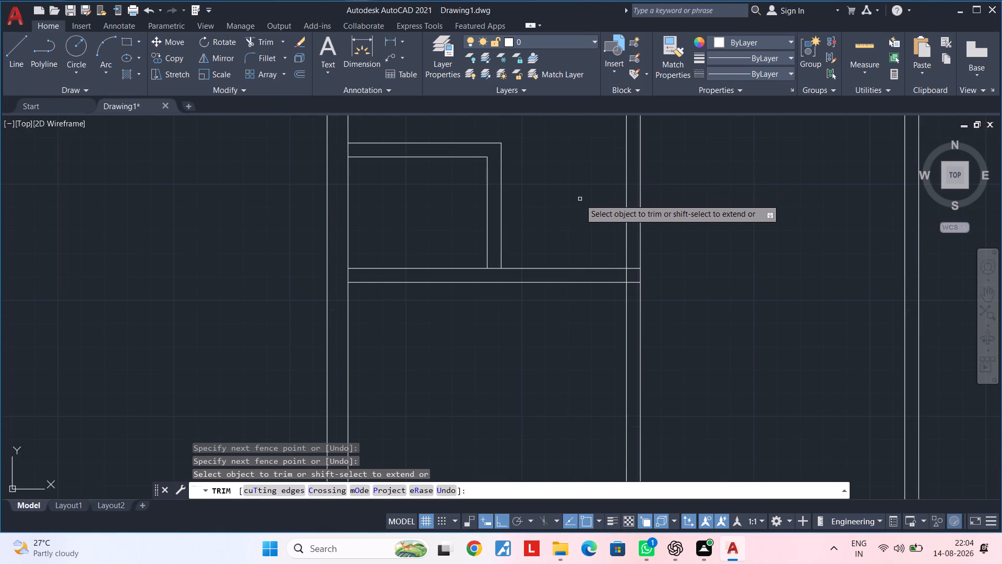
Trim the cross partition lines and the vertical segment between them to open the junction with the left-hand bay's vertical partition.
{"action": "middle_click_drag", "start_coordinate": [580, 198], "coordinate": [587, 158]}
{"action": "scroll", "coordinate": [634, 228], "scroll_direction": "up", "scroll_amount": 2}
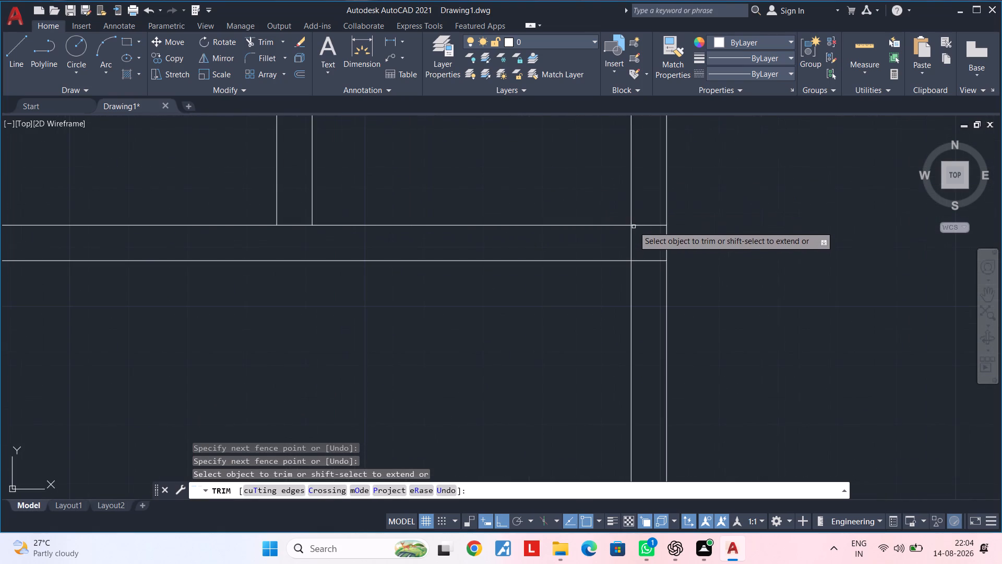
{"action": "left_click_drag", "start_coordinate": [646, 216], "coordinate": [648, 279]}
{"action": "left_click_drag", "start_coordinate": [645, 251], "coordinate": [613, 250]}
{"action": "scroll", "coordinate": [614, 248], "scroll_direction": "down", "scroll_amount": 3}
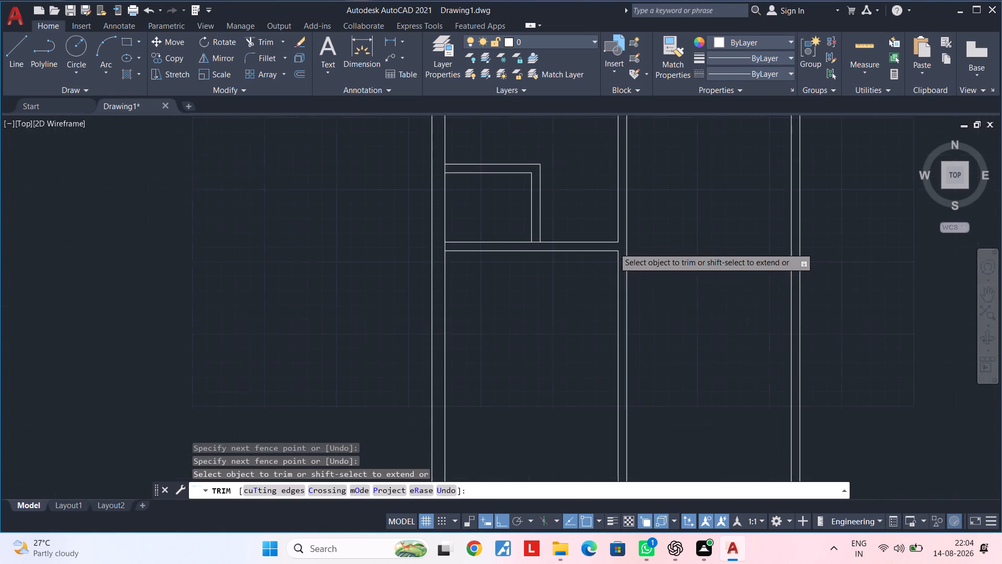
{"action": "middle_click_drag", "start_coordinate": [578, 285], "coordinate": [586, 276]}
{"action": "key", "text": "Escape"}
{"action": "key", "text": "Escape"}
{"action": "key", "text": "Escape"}
{"action": "key", "text": "Escape"}
{"action": "middle_click_drag", "start_coordinate": [585, 272], "coordinate": [598, 244]}
{"action": "key", "text": "Escape"}
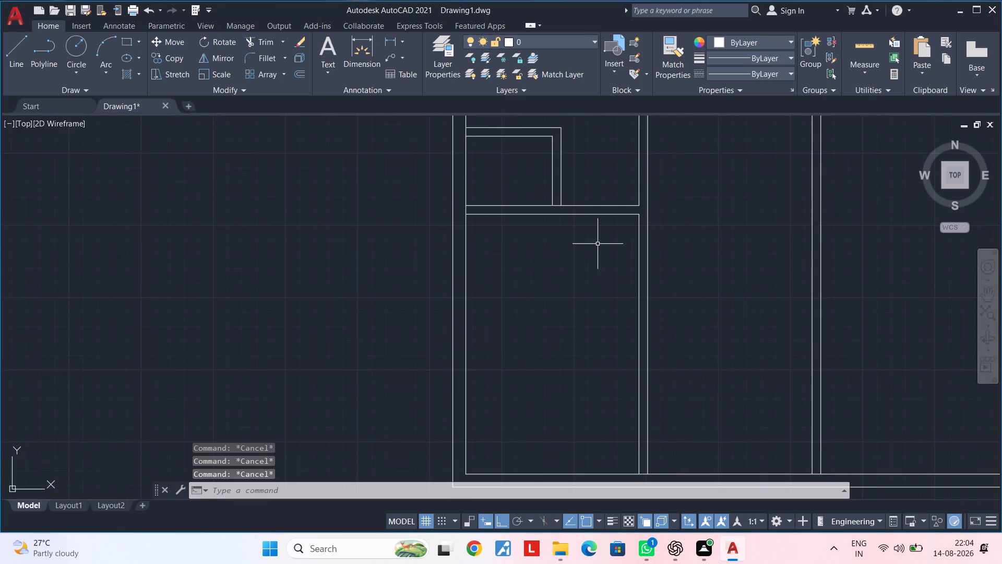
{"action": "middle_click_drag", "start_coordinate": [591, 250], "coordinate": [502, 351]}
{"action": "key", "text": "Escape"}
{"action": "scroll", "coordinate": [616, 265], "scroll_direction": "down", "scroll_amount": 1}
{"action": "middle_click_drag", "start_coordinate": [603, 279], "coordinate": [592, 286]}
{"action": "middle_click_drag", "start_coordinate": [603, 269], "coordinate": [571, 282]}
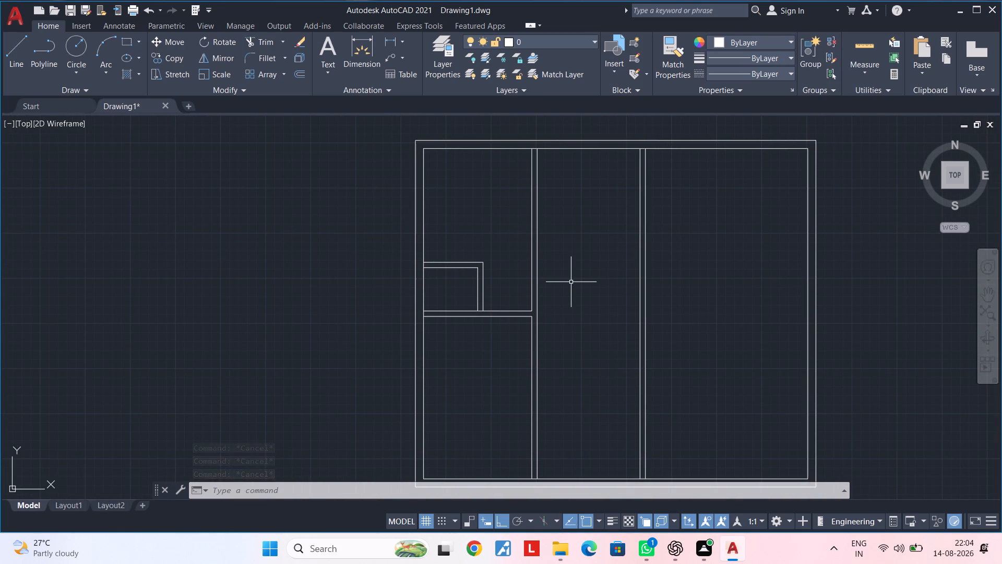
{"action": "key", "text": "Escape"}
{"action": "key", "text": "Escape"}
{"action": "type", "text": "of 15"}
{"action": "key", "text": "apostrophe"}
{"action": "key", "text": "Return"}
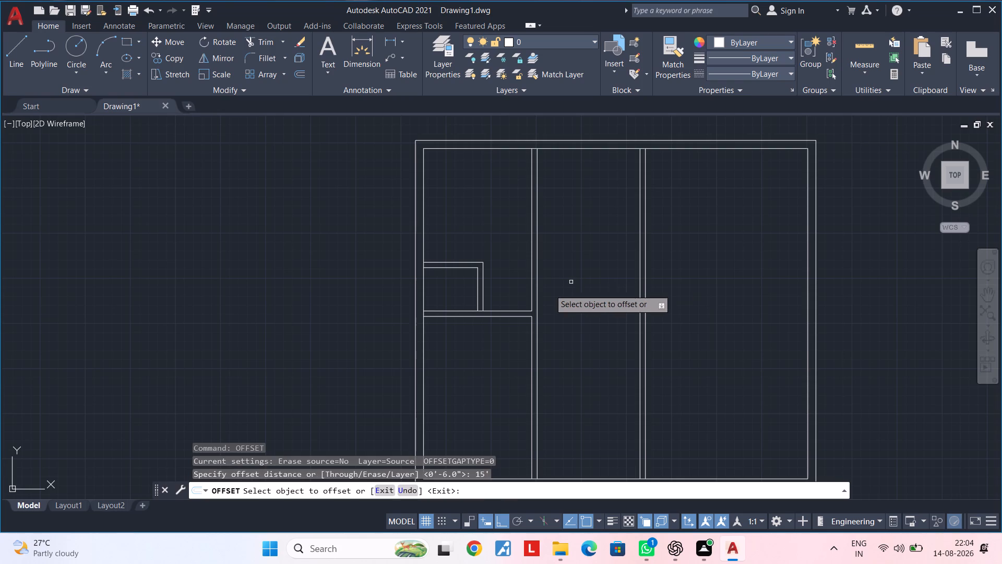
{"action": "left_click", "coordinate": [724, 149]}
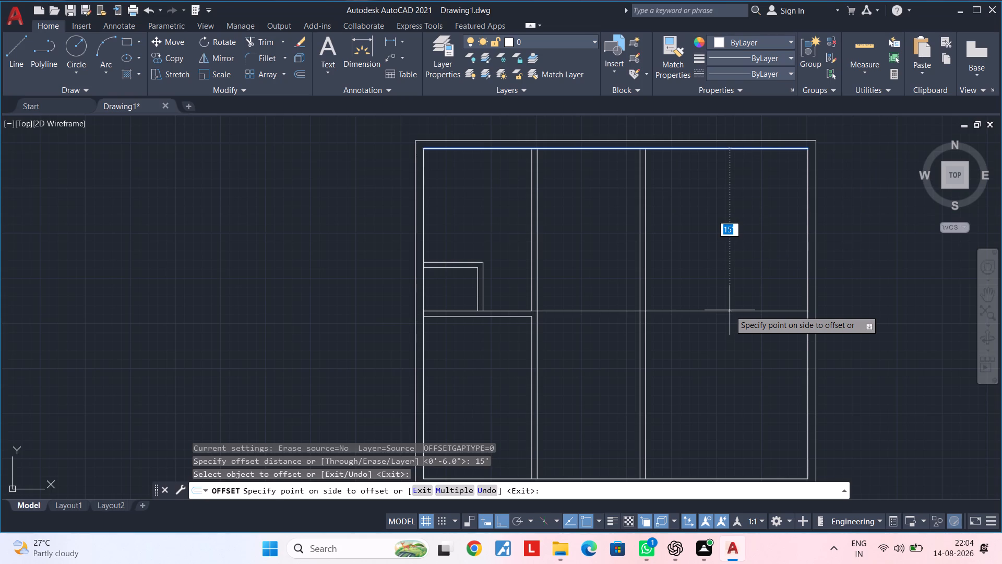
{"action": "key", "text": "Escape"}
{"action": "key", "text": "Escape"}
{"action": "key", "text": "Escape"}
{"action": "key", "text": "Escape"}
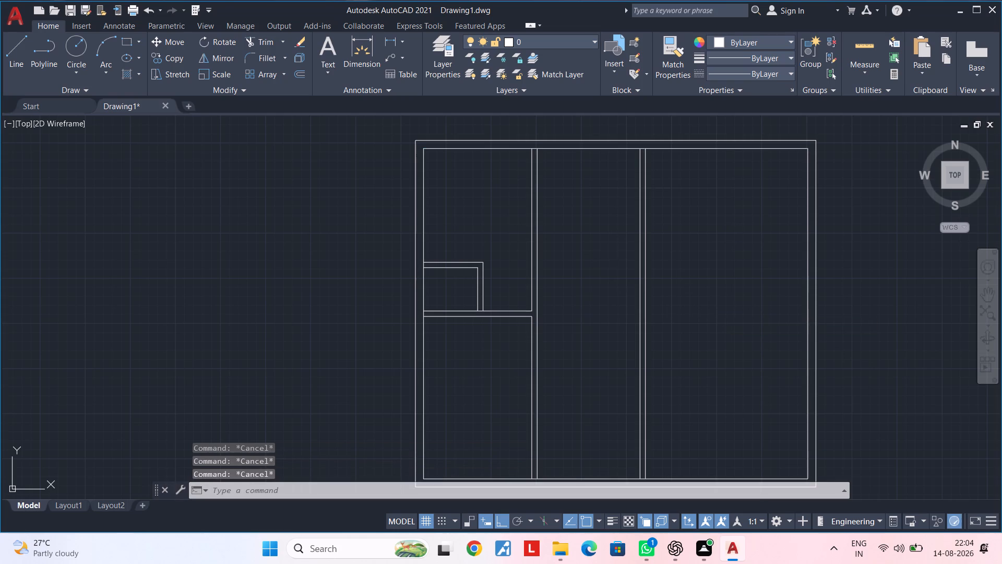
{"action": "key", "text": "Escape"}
Measure the upper left-hand bay's depth from the top inner wall line to the cross partition with a linear dimension.
{"action": "left_click", "coordinate": [389, 39]}
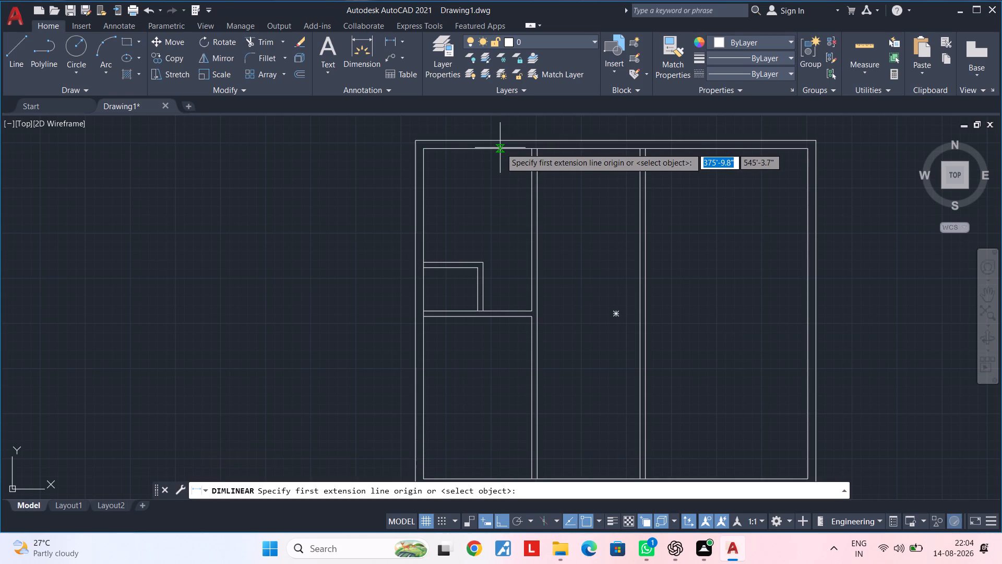
{"action": "left_click", "coordinate": [530, 150]}
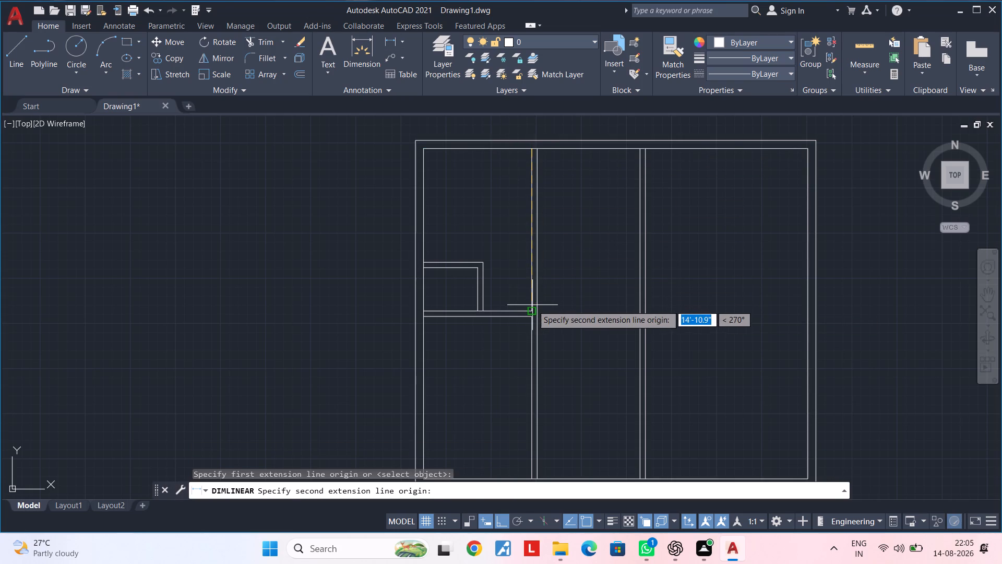
{"action": "left_click", "coordinate": [532, 305]}
{"action": "scroll", "coordinate": [525, 302], "scroll_direction": "up", "scroll_amount": 2}
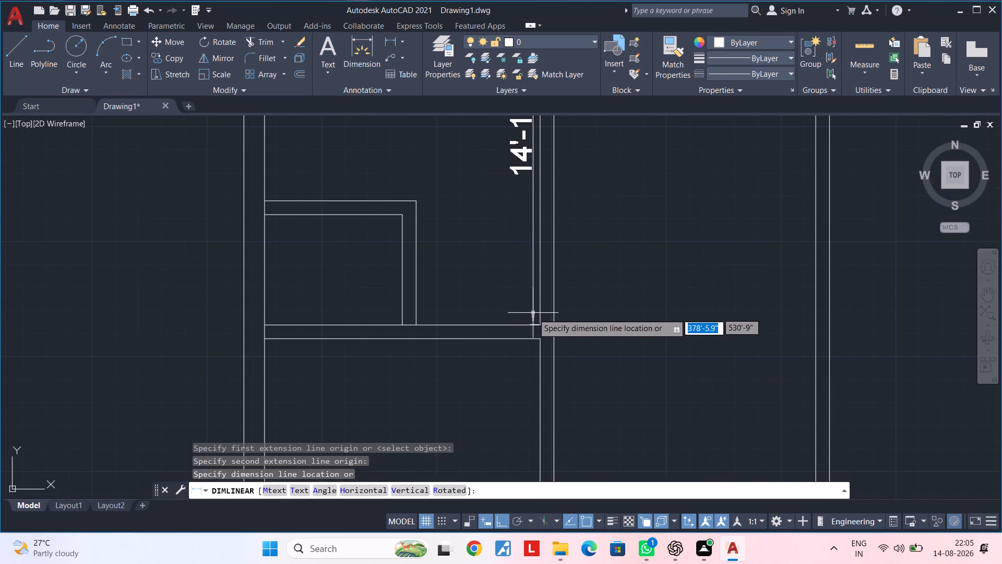
{"action": "key", "text": "Escape"}
{"action": "key", "text": "space"}
{"action": "left_click", "coordinate": [539, 324]}
{"action": "scroll", "coordinate": [541, 213], "scroll_direction": "down", "scroll_amount": 1}
{"action": "middle_click_drag", "start_coordinate": [541, 215], "coordinate": [531, 372]}
{"action": "left_click", "coordinate": [529, 184]}
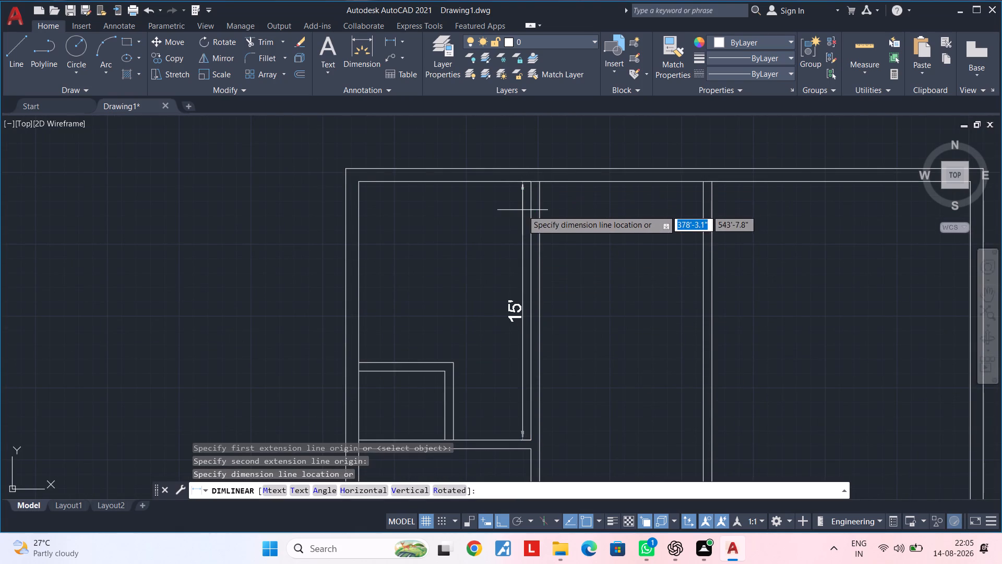
{"action": "scroll", "coordinate": [504, 215], "scroll_direction": "down", "scroll_amount": 2}
{"action": "middle_click_drag", "start_coordinate": [496, 215], "coordinate": [483, 214]}
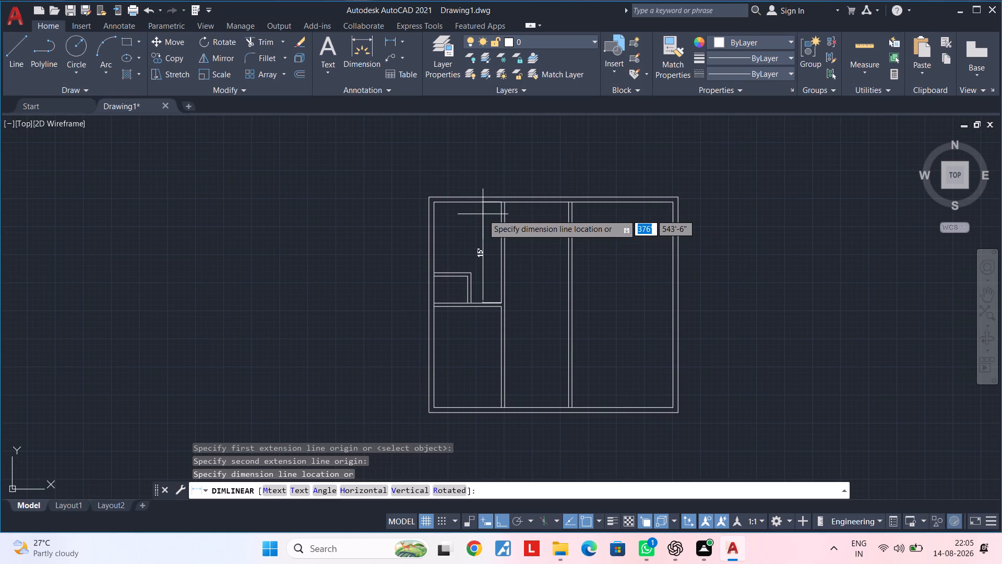
{"action": "key", "text": "Escape"}
{"action": "key", "text": "Escape"}
{"action": "key", "text": "Escape"}
{"action": "key", "text": "Escape"}
{"action": "middle_click_drag", "start_coordinate": [627, 256], "coordinate": [569, 256]}
{"action": "key", "text": "Escape"}
{"action": "scroll", "coordinate": [569, 256], "scroll_direction": "up", "scroll_amount": 1}
{"action": "key", "text": "Escape"}
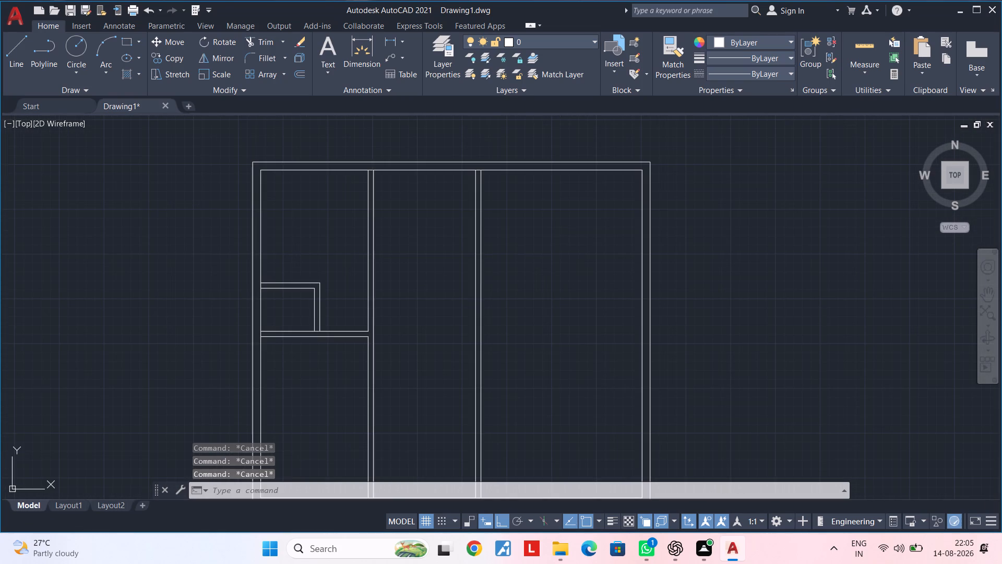
Offset the top exterior wall's inner line 15' downward.
{"action": "key", "text": "Escape"}
{"action": "type", "text": "of"}
{"action": "key", "text": "space"}
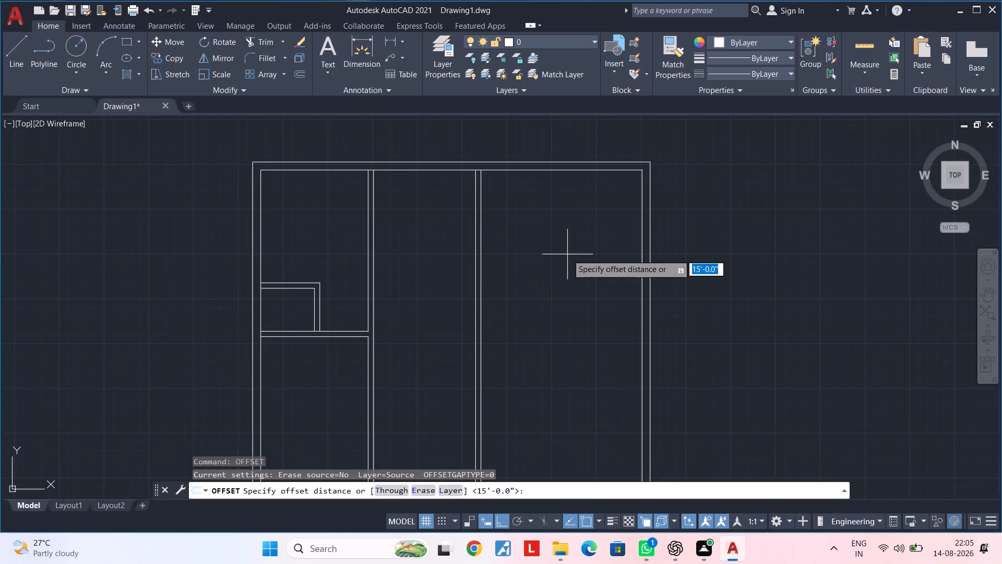
{"action": "type", "text": "15'"}
{"action": "key", "text": "Return"}
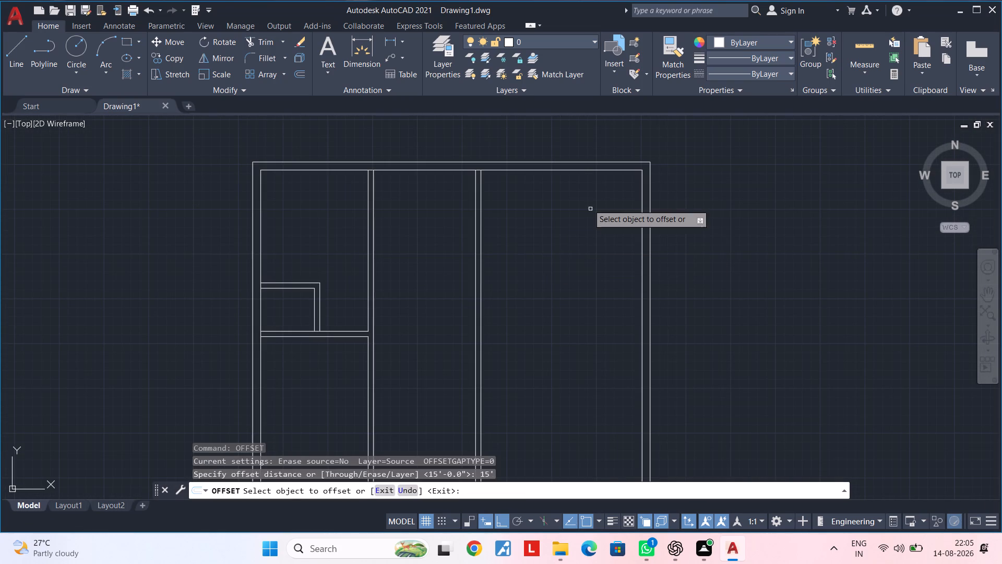
{"action": "left_click", "coordinate": [583, 171]}
{"action": "left_click", "coordinate": [591, 283]}
{"action": "key", "text": "Escape"}
{"action": "key", "text": "Escape"}
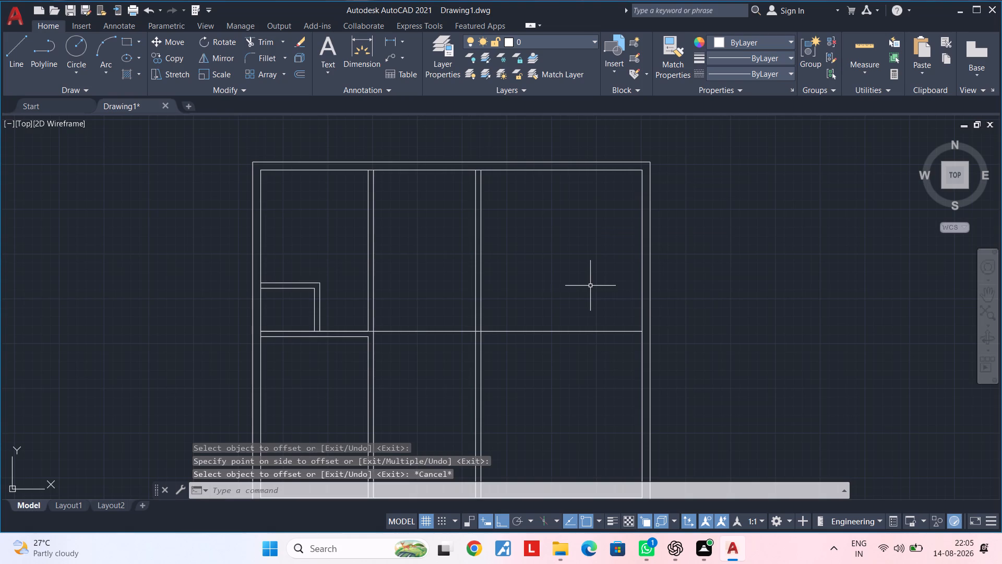
Trim the new horizontal line across the middle bay between the two vertical partitions.
{"action": "key", "text": "t"}
{"action": "type", "text": "r"}
{"action": "key", "text": "space"}
{"action": "left_click_drag", "start_coordinate": [445, 301], "coordinate": [445, 356]}
{"action": "left_click", "coordinate": [445, 357]}
{"action": "key", "text": "Escape"}
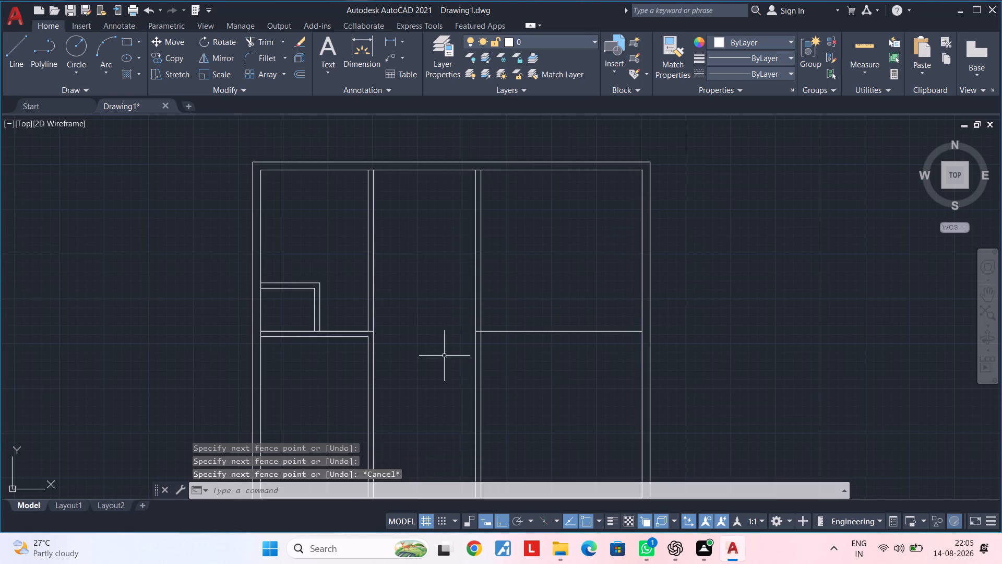
{"action": "key", "text": "Escape"}
Offset the right-hand bay's horizontal cross partition line 6" downward.
{"action": "middle_click_drag", "start_coordinate": [512, 336], "coordinate": [511, 260]}
{"action": "scroll", "coordinate": [511, 261], "scroll_direction": "up", "scroll_amount": 2}
{"action": "middle_click_drag", "start_coordinate": [508, 269], "coordinate": [498, 301]}
{"action": "key", "text": "Escape"}
{"action": "key", "text": "Escape"}
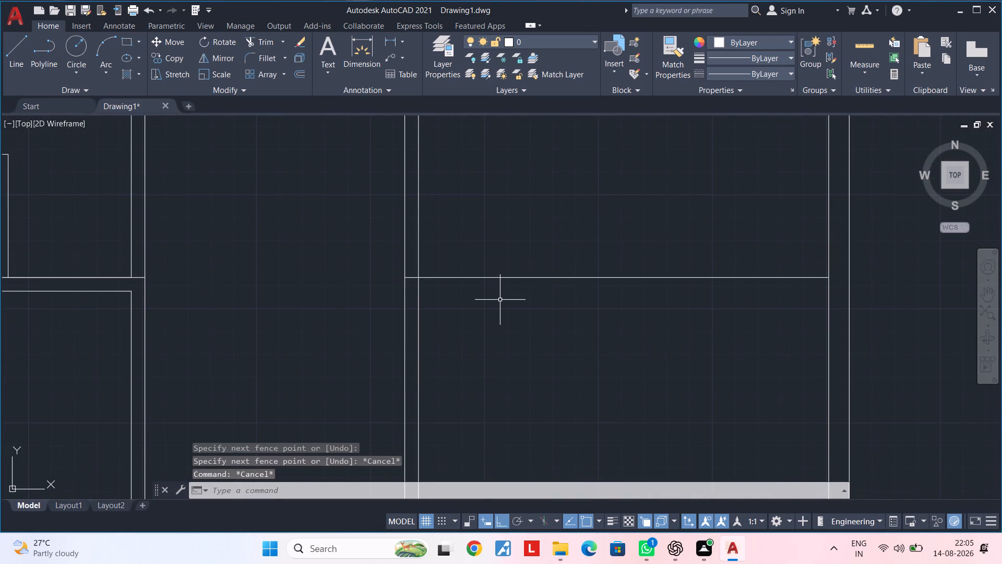
{"action": "type", "text": "of 6\""}
{"action": "key", "text": "Return"}
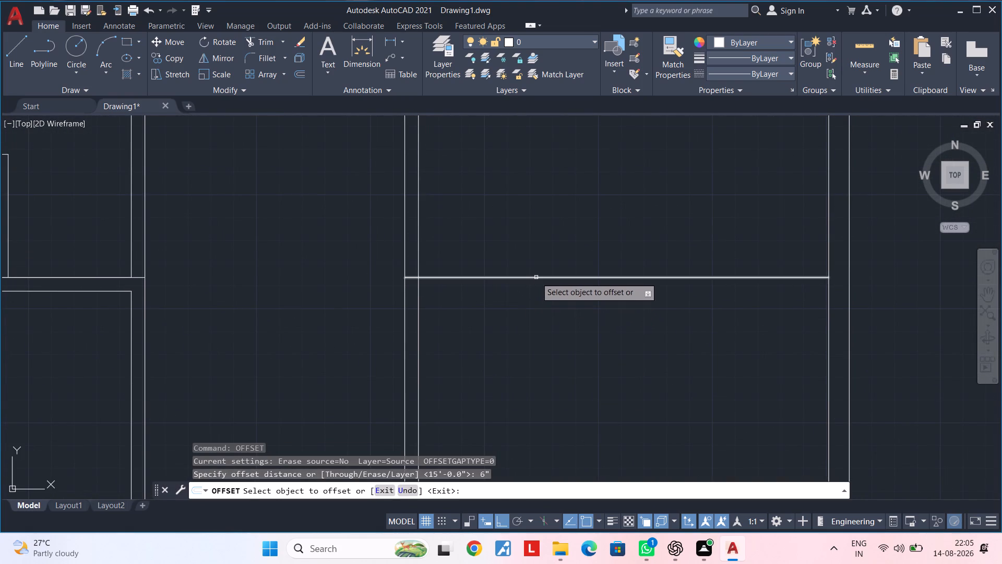
{"action": "left_click", "coordinate": [536, 277]}
{"action": "double_click", "coordinate": [536, 361]}
{"action": "scroll", "coordinate": [519, 389], "scroll_direction": "down", "scroll_amount": 1}
{"action": "middle_click_drag", "start_coordinate": [521, 380], "coordinate": [552, 213]}
{"action": "key", "text": "Escape"}
{"action": "key", "text": "Escape"}
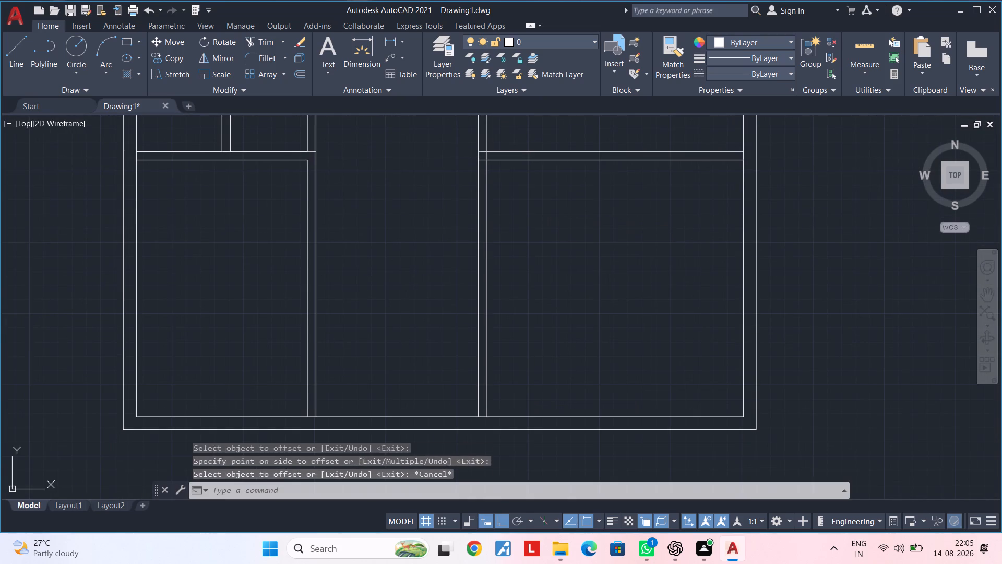
{"action": "key", "text": "Escape"}
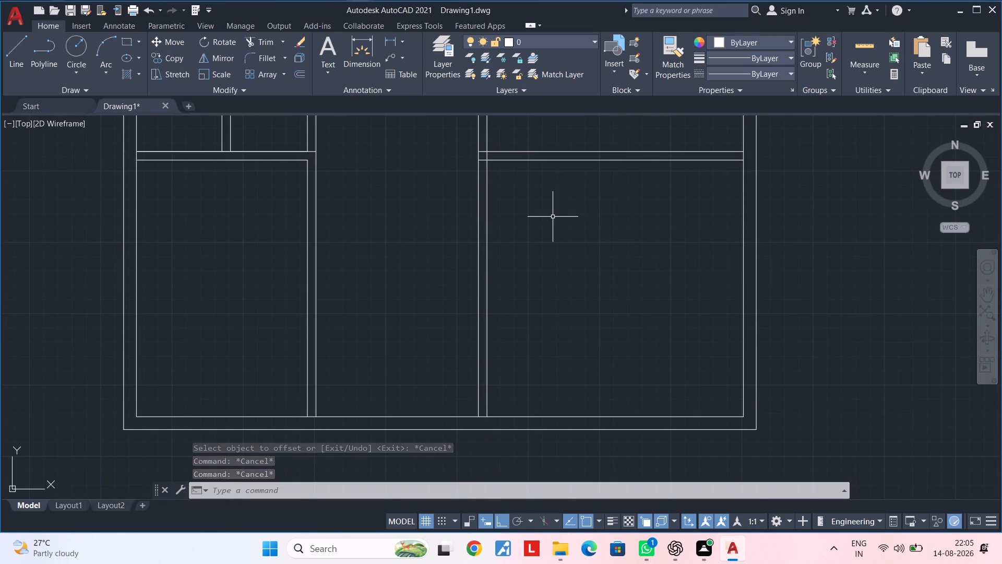
{"action": "key", "text": "Escape"}
{"action": "key", "text": "Escape"}
Measure the lower left-hand bay's depth from the cross partition to the bottom exterior wall's inner line with a linear dimension.
{"action": "middle_click_drag", "start_coordinate": [401, 288], "coordinate": [478, 278]}
{"action": "key", "text": "Escape"}
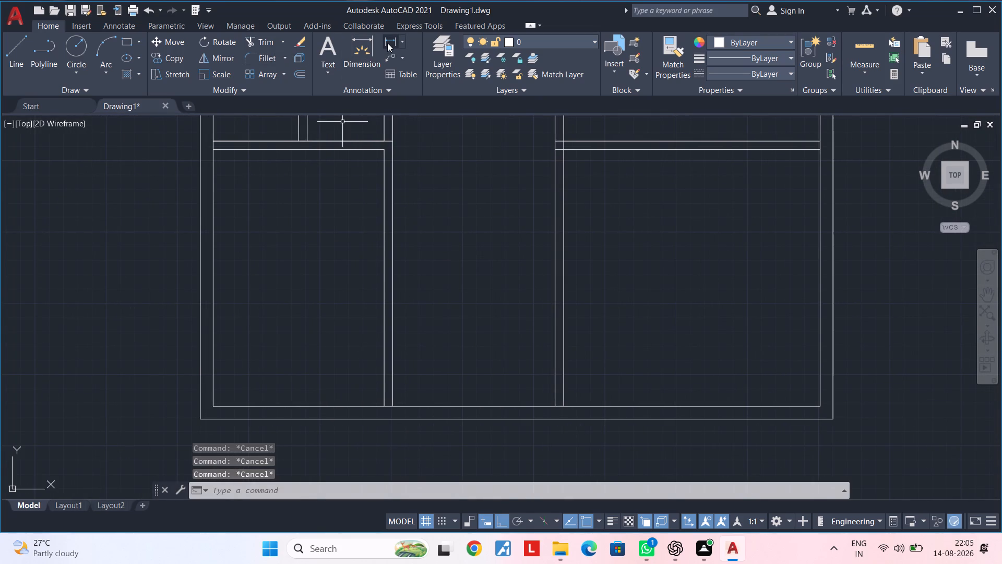
{"action": "left_click", "coordinate": [387, 43]}
{"action": "left_click", "coordinate": [324, 152]}
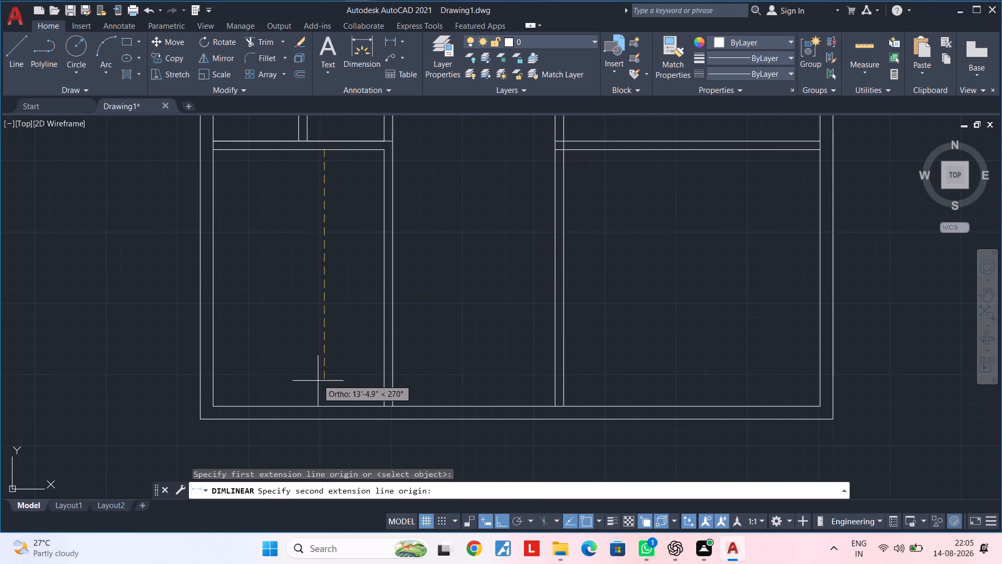
{"action": "left_click", "coordinate": [322, 403]}
{"action": "key", "text": "Escape"}
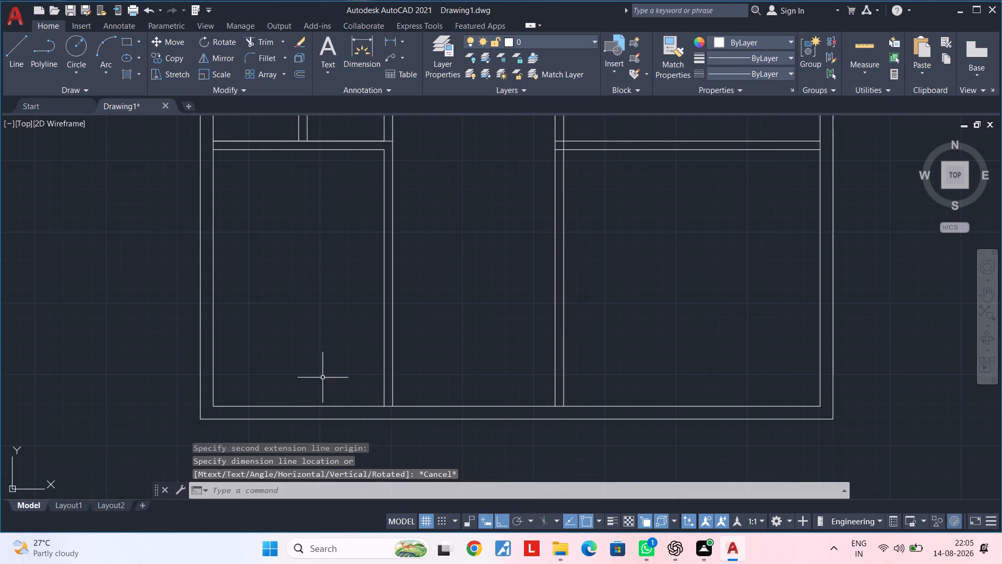
{"action": "key", "text": "Escape"}
Trim both lines of the left-hand vertical partition below the cross partition, down to the bottom exterior wall.
{"action": "middle_click_drag", "start_coordinate": [336, 321], "coordinate": [328, 326]}
{"action": "middle_click_drag", "start_coordinate": [329, 318], "coordinate": [309, 326]}
{"action": "key", "text": "Escape"}
{"action": "key", "text": "t"}
{"action": "key", "text": "r"}
{"action": "key", "text": "space"}
{"action": "left_click_drag", "start_coordinate": [298, 284], "coordinate": [330, 282]}
{"action": "left_click_drag", "start_coordinate": [368, 279], "coordinate": [377, 278]}
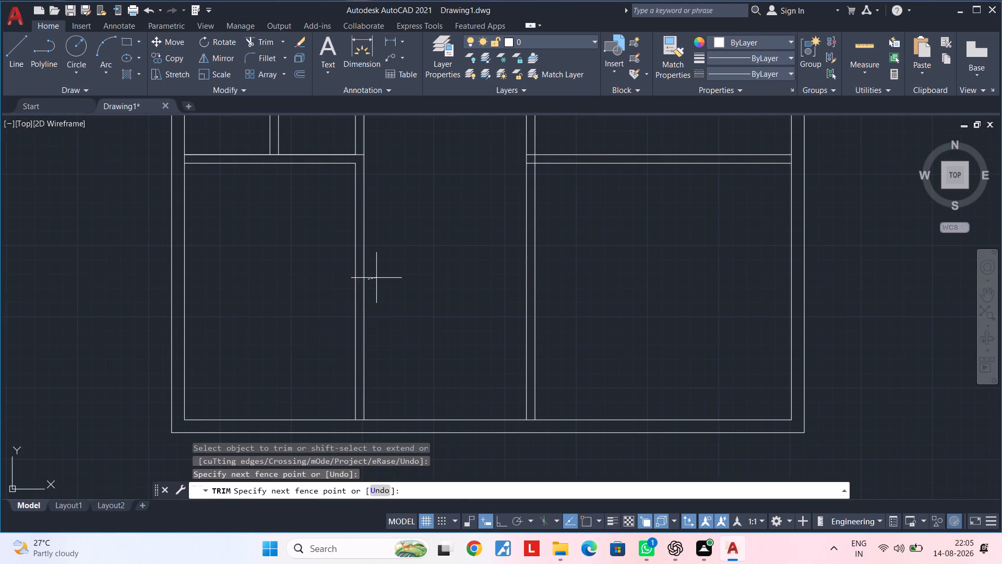
{"action": "left_click_drag", "start_coordinate": [377, 278], "coordinate": [383, 277]}
{"action": "left_click_drag", "start_coordinate": [343, 272], "coordinate": [354, 272]}
{"action": "left_click", "coordinate": [369, 273]}
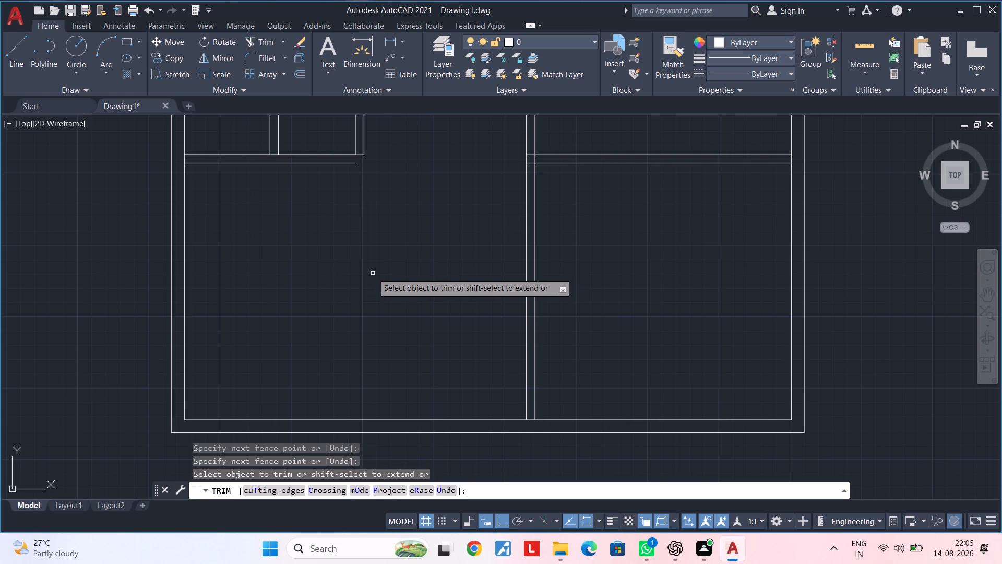
{"action": "key", "text": "Escape"}
Stretch the free end of the left cross partition's lower line just past the vertical partition's outer face.
{"action": "scroll", "coordinate": [380, 272], "scroll_direction": "down", "scroll_amount": 1}
{"action": "middle_click_drag", "start_coordinate": [385, 273], "coordinate": [385, 345]}
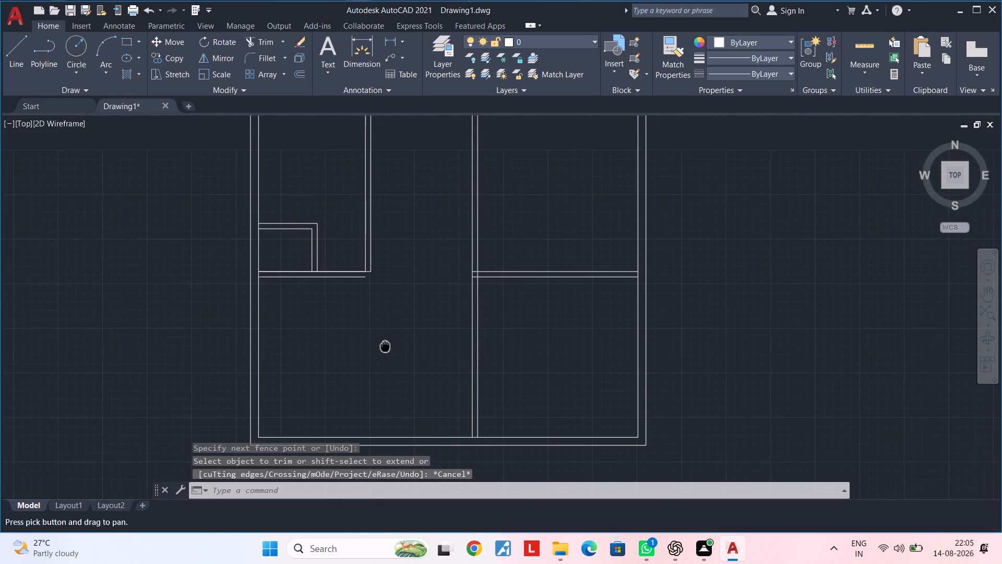
{"action": "scroll", "coordinate": [364, 290], "scroll_direction": "up", "scroll_amount": 1}
{"action": "middle_click_drag", "start_coordinate": [364, 290], "coordinate": [376, 290]}
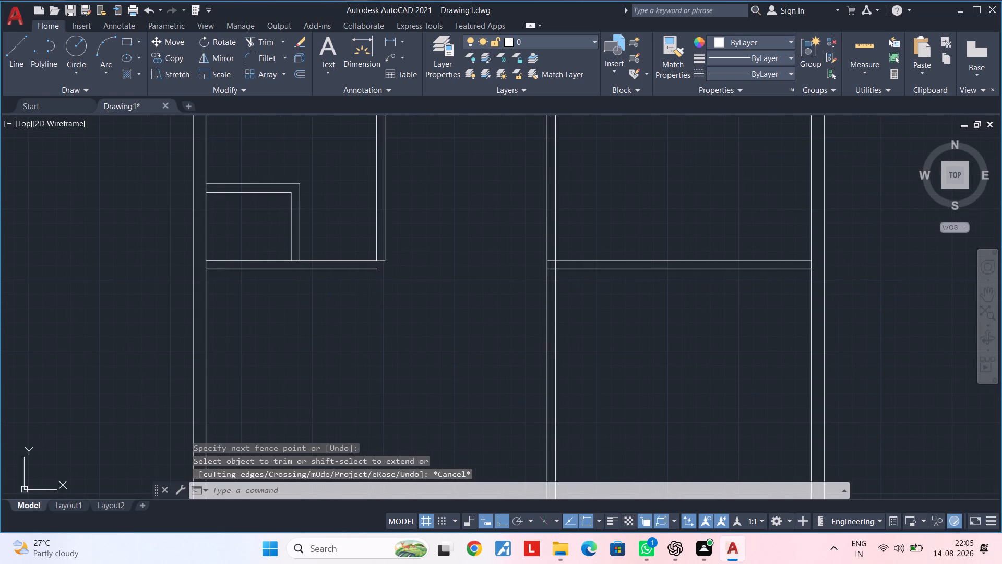
{"action": "scroll", "coordinate": [379, 287], "scroll_direction": "up", "scroll_amount": 1}
{"action": "middle_click_drag", "start_coordinate": [379, 287], "coordinate": [377, 297]}
{"action": "scroll", "coordinate": [378, 297], "scroll_direction": "down", "scroll_amount": 1}
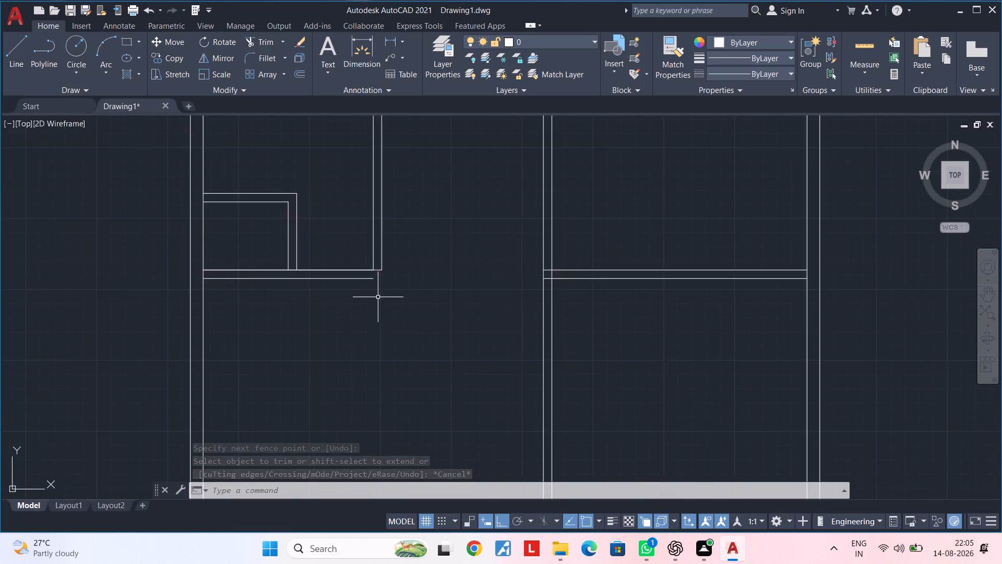
{"action": "scroll", "coordinate": [378, 297], "scroll_direction": "down", "scroll_amount": 1}
{"action": "middle_click_drag", "start_coordinate": [378, 297], "coordinate": [402, 260]}
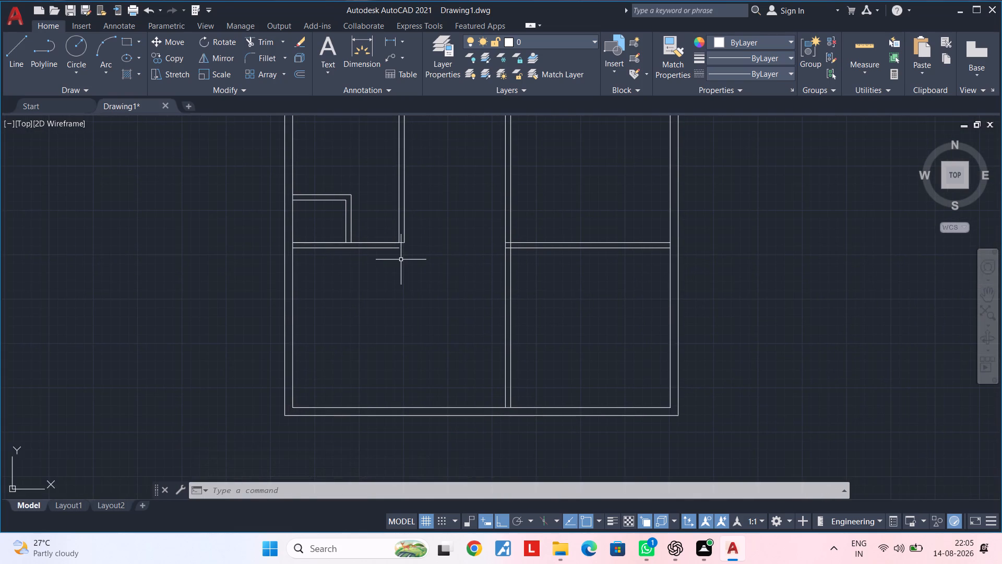
{"action": "scroll", "coordinate": [401, 260], "scroll_direction": "up", "scroll_amount": 2}
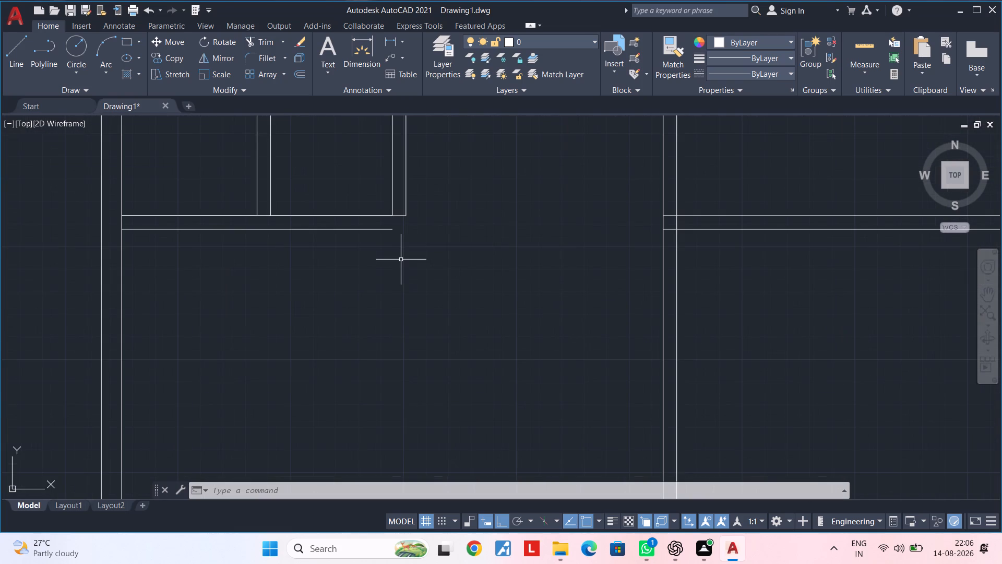
{"action": "middle_click_drag", "start_coordinate": [401, 261], "coordinate": [400, 307]}
{"action": "scroll", "coordinate": [403, 271], "scroll_direction": "up", "scroll_amount": 2}
{"action": "middle_click", "coordinate": [403, 273]}
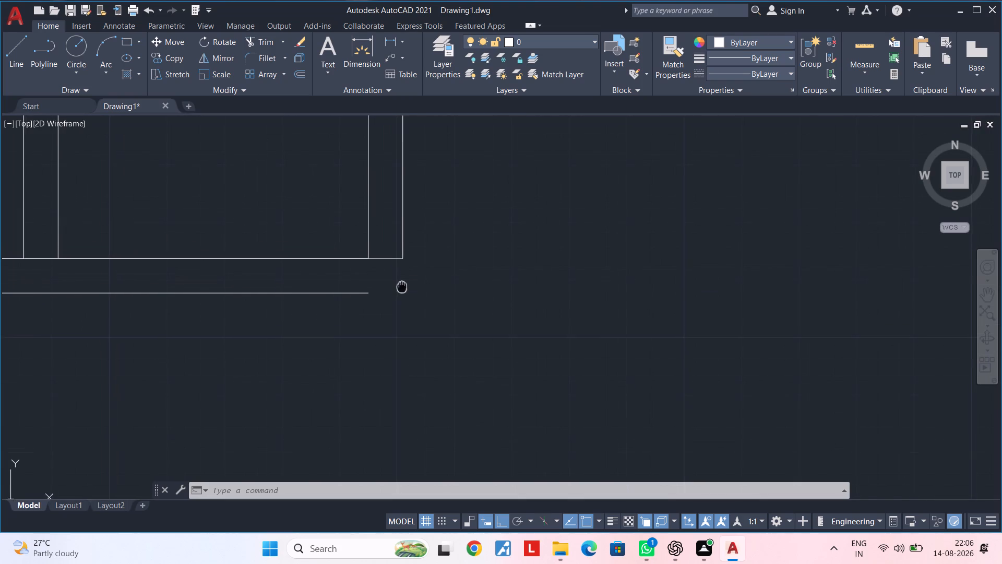
{"action": "key", "text": "Escape"}
{"action": "key", "text": "Escape"}
{"action": "key", "text": "Escape"}
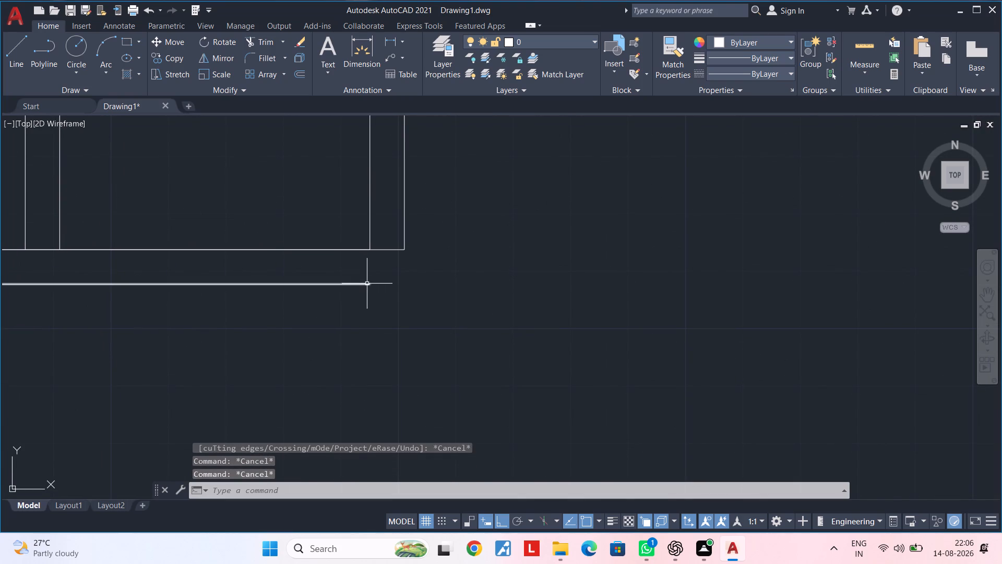
{"action": "left_click", "coordinate": [367, 284]}
{"action": "left_click_drag", "start_coordinate": [368, 286], "coordinate": [374, 286]}
{"action": "left_click", "coordinate": [410, 285]}
{"action": "key", "text": "Escape"}
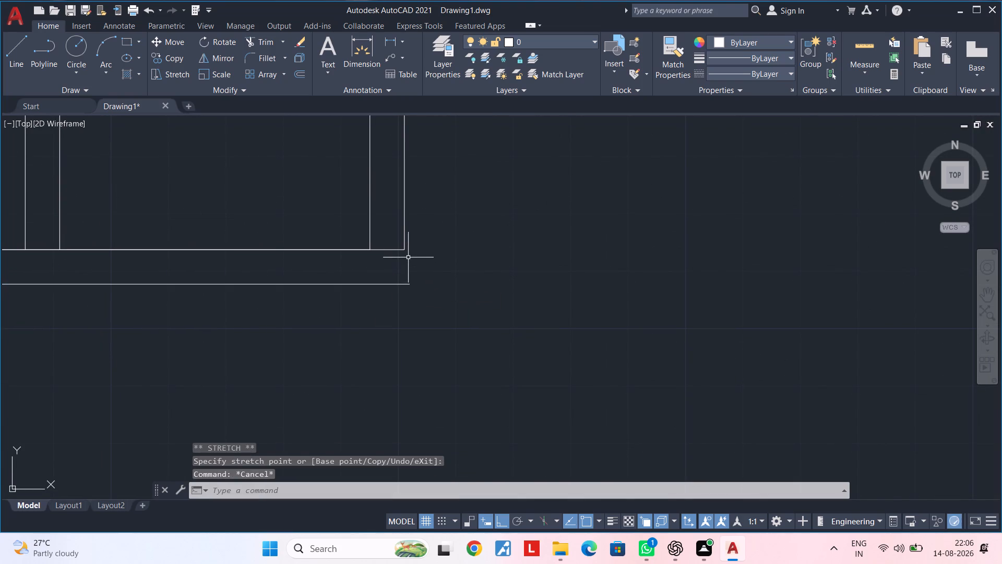
Stretch the left-hand vertical partition's outer line down to the cross partition's lower line to close the corner.
{"action": "left_click", "coordinate": [404, 241]}
{"action": "left_click", "coordinate": [407, 251]}
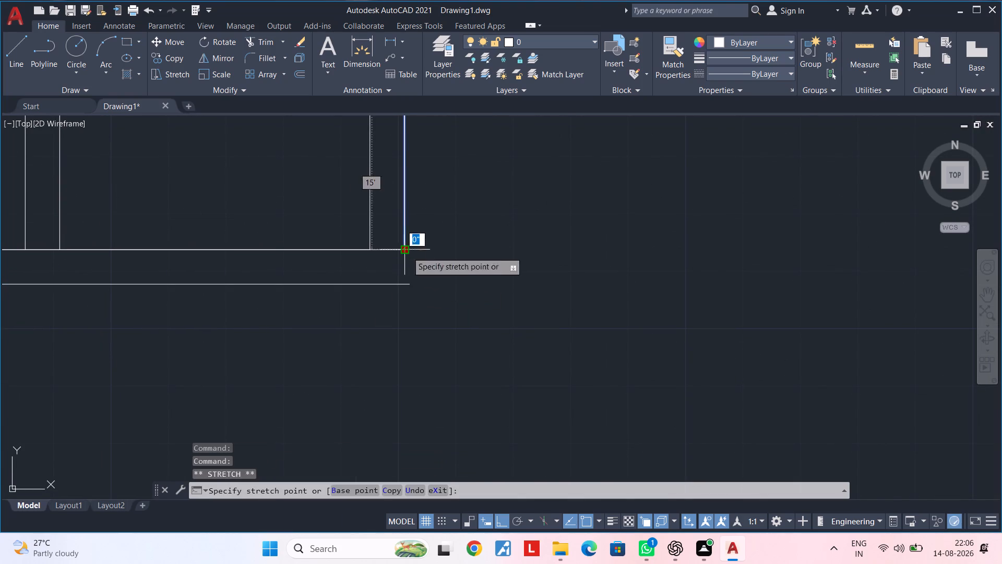
{"action": "left_click", "coordinate": [406, 284]}
{"action": "key", "text": "Escape"}
{"action": "key", "text": "Escape"}
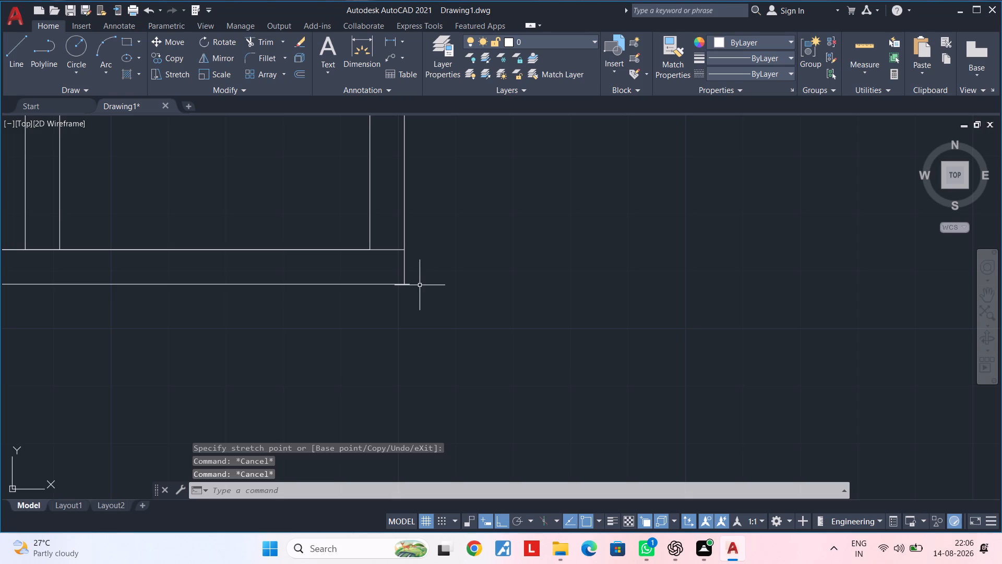
Trim the short overhang of the cross partition's lower line beyond the closed corner.
{"action": "type", "text": "tr"}
{"action": "key", "text": "space"}
{"action": "scroll", "coordinate": [412, 285], "scroll_direction": "up", "scroll_amount": 2}
{"action": "left_click", "coordinate": [402, 283]}
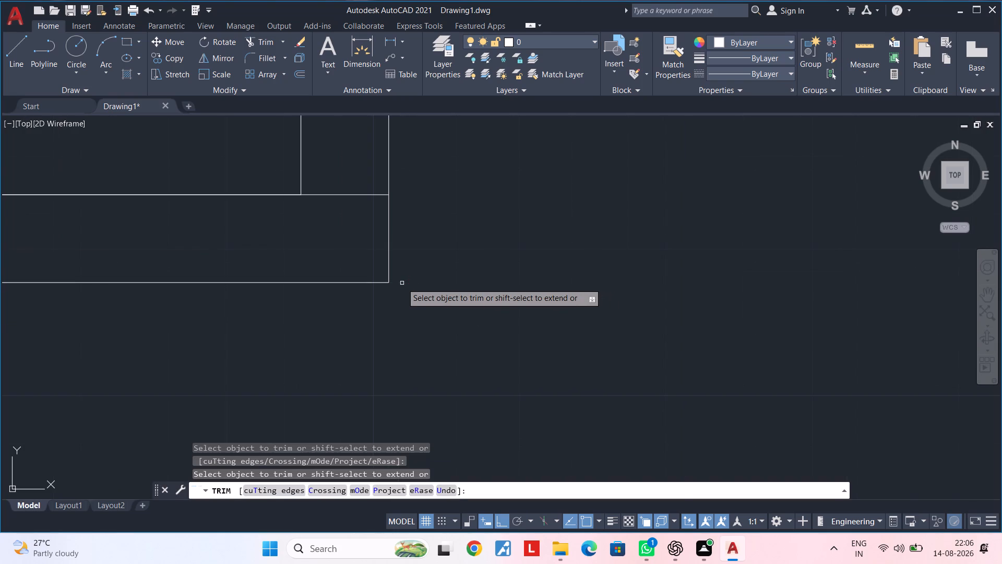
{"action": "scroll", "coordinate": [405, 281], "scroll_direction": "down", "scroll_amount": 4}
{"action": "middle_click_drag", "start_coordinate": [469, 286], "coordinate": [479, 251]}
{"action": "scroll", "coordinate": [468, 275], "scroll_direction": "down", "scroll_amount": 1}
{"action": "middle_click_drag", "start_coordinate": [463, 281], "coordinate": [476, 260]}
{"action": "key", "text": "Escape"}
{"action": "key", "text": "Escape"}
{"action": "middle_click_drag", "start_coordinate": [471, 269], "coordinate": [493, 224]}
{"action": "key", "text": "Escape"}
{"action": "key", "text": "Escape"}
{"action": "key", "text": "Escape"}
{"action": "key", "text": "Escape"}
{"action": "key", "text": "Escape"}
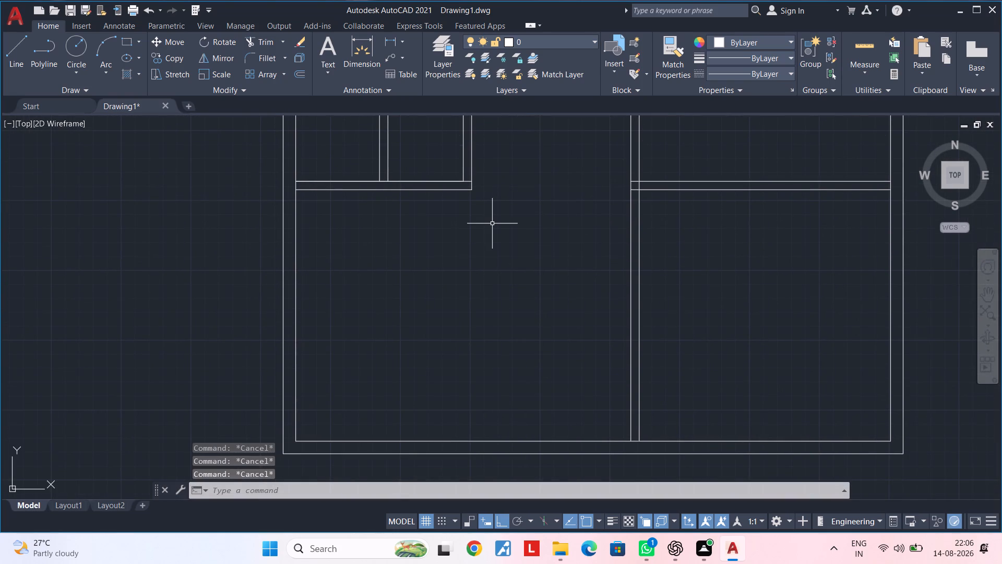
Measure the lower left room's width from the left exterior wall's inner line to the remaining vertical partition with a linear dimension.
{"action": "left_click", "coordinate": [393, 42]}
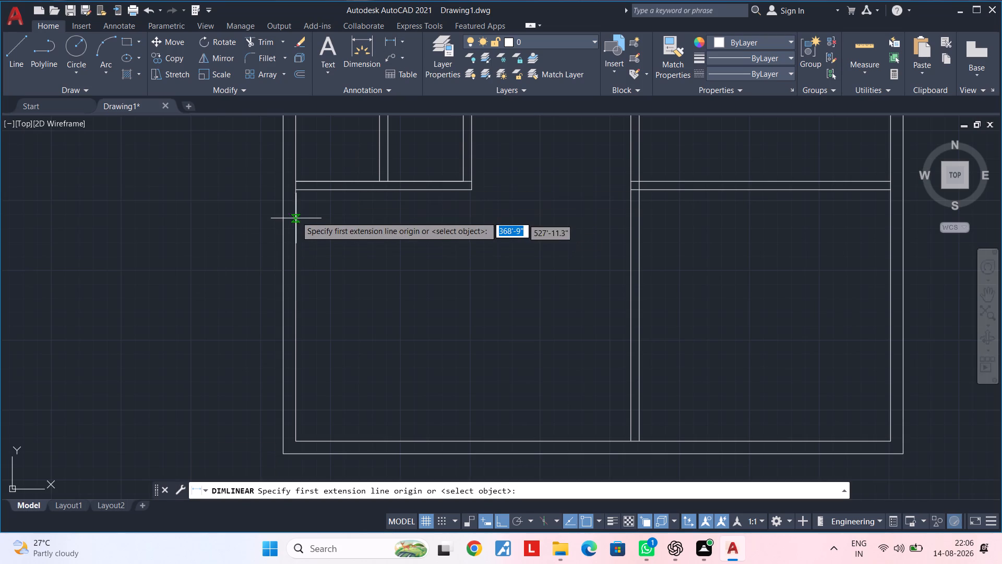
{"action": "left_click", "coordinate": [296, 193]}
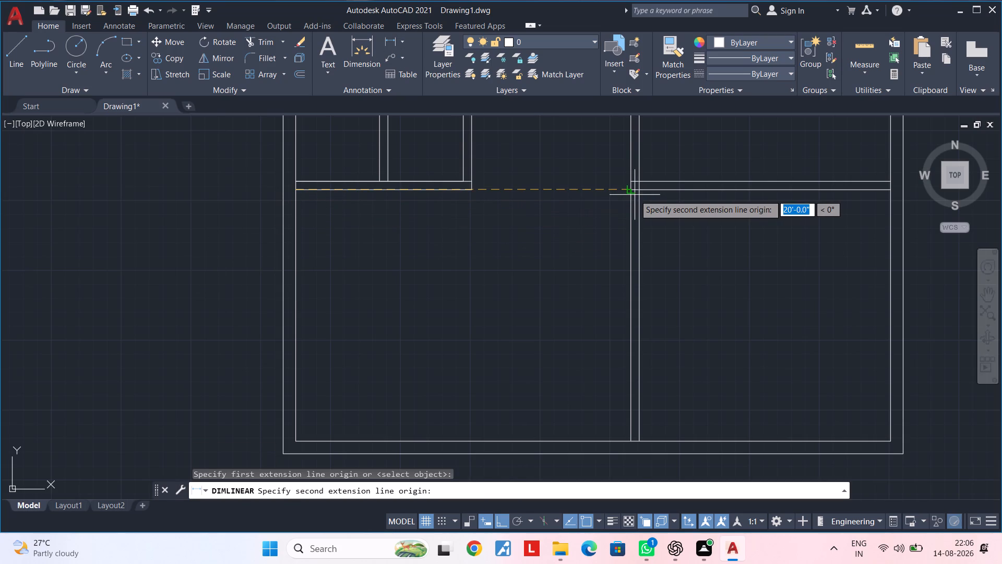
{"action": "scroll", "coordinate": [632, 195], "scroll_direction": "up", "scroll_amount": 2}
{"action": "left_click_drag", "start_coordinate": [626, 181], "coordinate": [624, 193]}
{"action": "scroll", "coordinate": [598, 252], "scroll_direction": "down", "scroll_amount": 3}
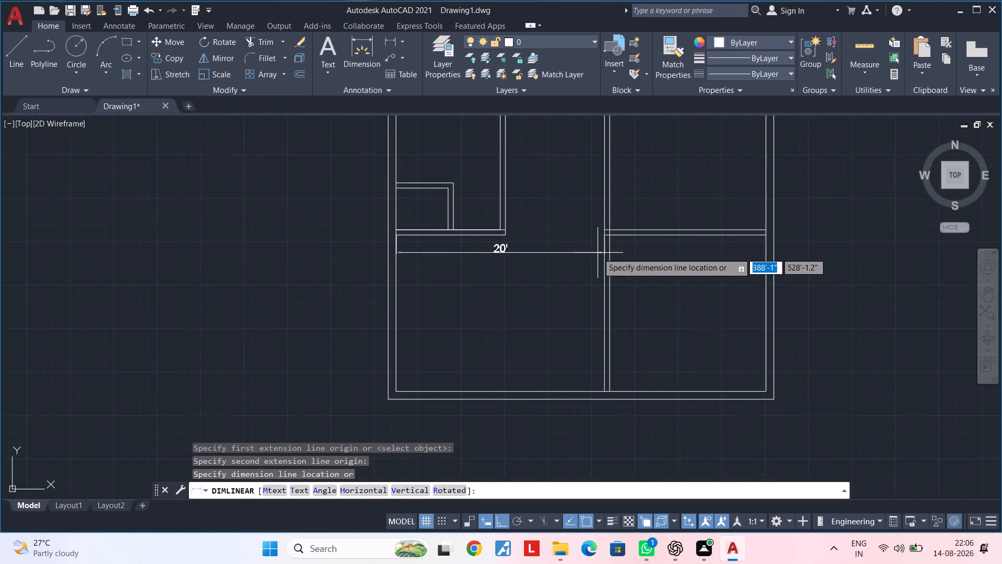
{"action": "middle_click_drag", "start_coordinate": [592, 253], "coordinate": [532, 262]}
{"action": "key", "text": "Escape"}
{"action": "key", "text": "Escape"}
{"action": "key", "text": "Escape"}
{"action": "middle_click_drag", "start_coordinate": [538, 263], "coordinate": [463, 266]}
{"action": "key", "text": "Escape"}
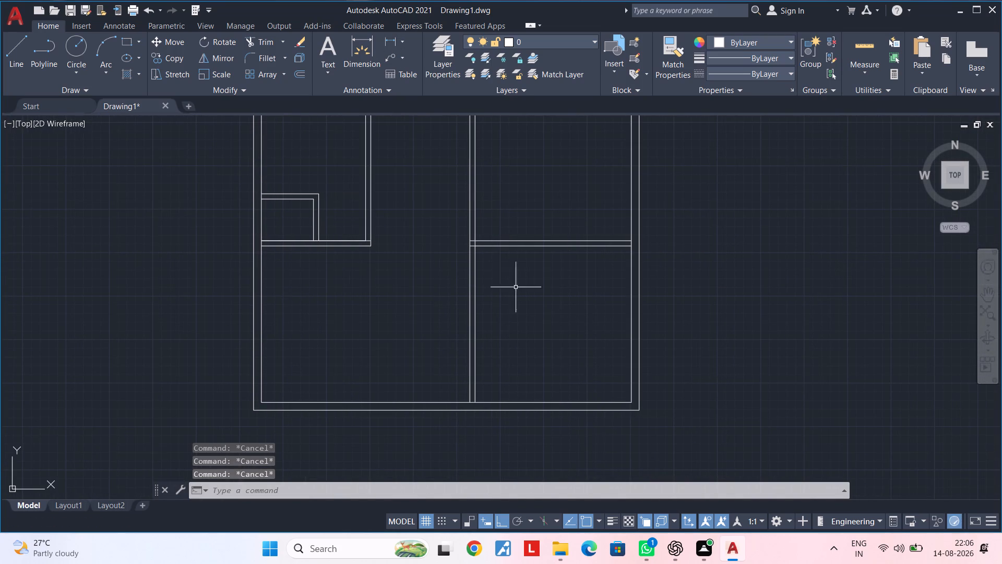
{"action": "key", "text": "Escape"}
{"action": "key", "text": "Escape"}
Offset the inner line of the right-hand bay's vertical partition 10'6" toward the right exterior wall.
{"action": "middle_click_drag", "start_coordinate": [550, 293], "coordinate": [502, 270]}
{"action": "middle_click_drag", "start_coordinate": [537, 260], "coordinate": [533, 287]}
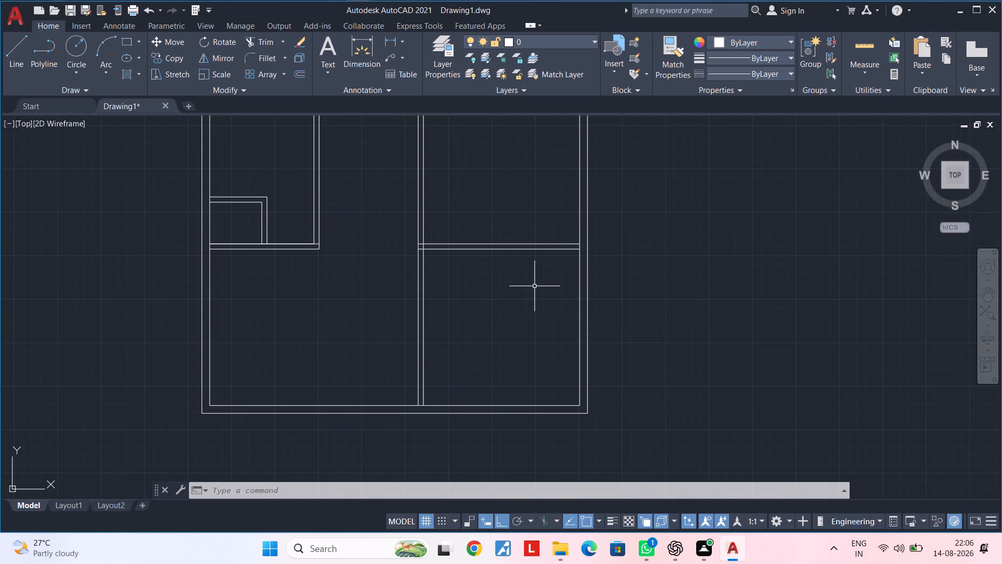
{"action": "scroll", "coordinate": [534, 286], "scroll_direction": "down", "scroll_amount": 1}
{"action": "scroll", "coordinate": [534, 286], "scroll_direction": "up", "scroll_amount": 1}
{"action": "middle_click_drag", "start_coordinate": [528, 297], "coordinate": [540, 287]}
{"action": "scroll", "coordinate": [517, 295], "scroll_direction": "up", "scroll_amount": 1}
{"action": "middle_click_drag", "start_coordinate": [514, 301], "coordinate": [529, 292]}
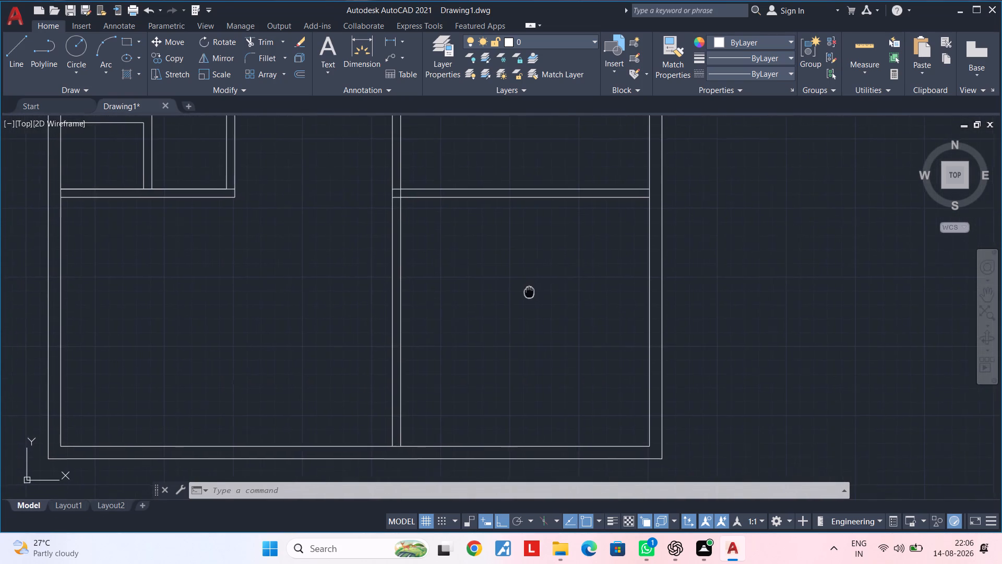
{"action": "middle_click_drag", "start_coordinate": [529, 292], "coordinate": [530, 292]}
{"action": "scroll", "coordinate": [530, 292], "scroll_direction": "up", "scroll_amount": 1}
{"action": "key", "text": "Escape"}
{"action": "key", "text": "Escape"}
{"action": "key", "text": "Escape"}
{"action": "key", "text": "Escape"}
{"action": "type", "text": "of"}
{"action": "key", "text": "space"}
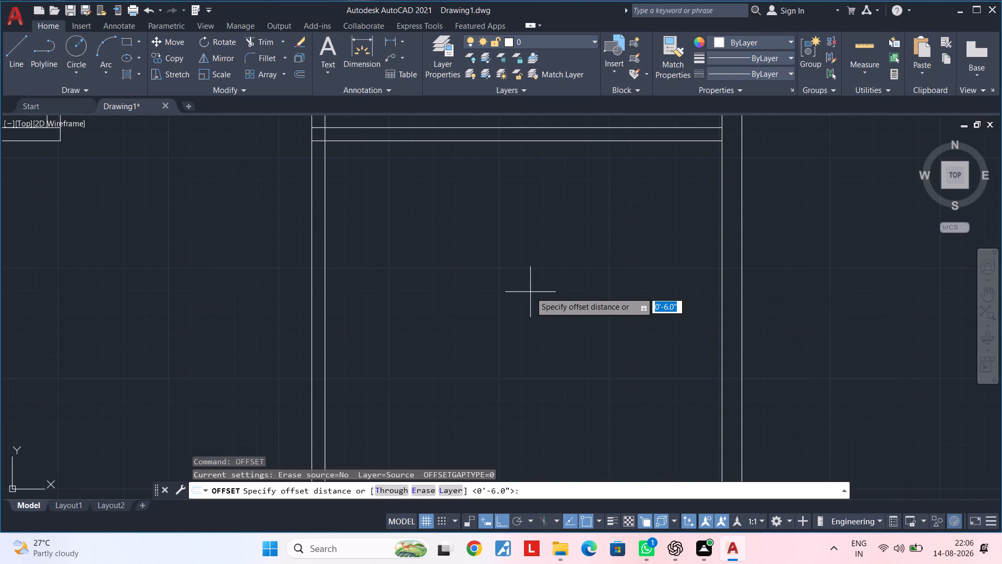
{"action": "type", "text": "10'6\""}
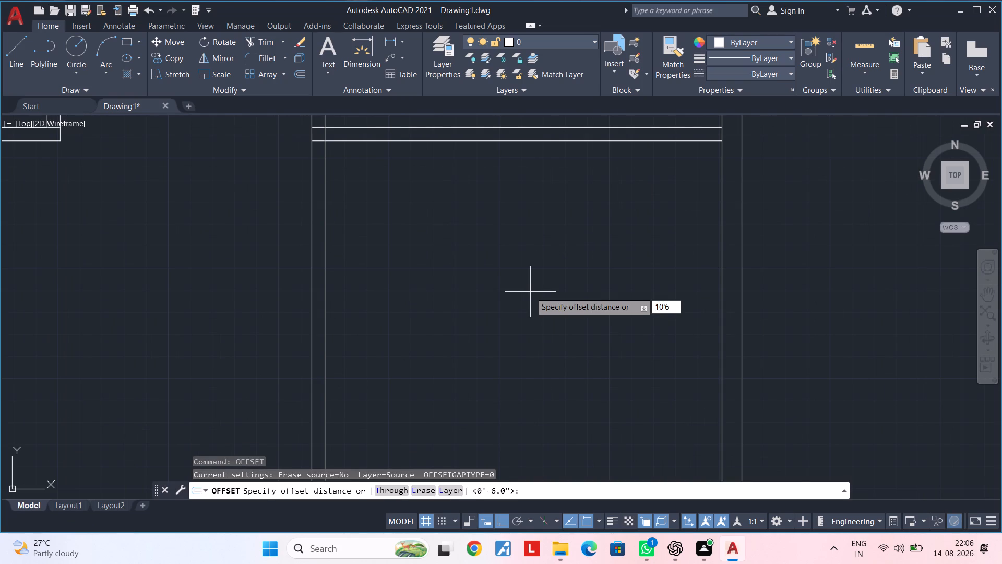
{"action": "key", "text": "Return"}
{"action": "left_click", "coordinate": [325, 264]}
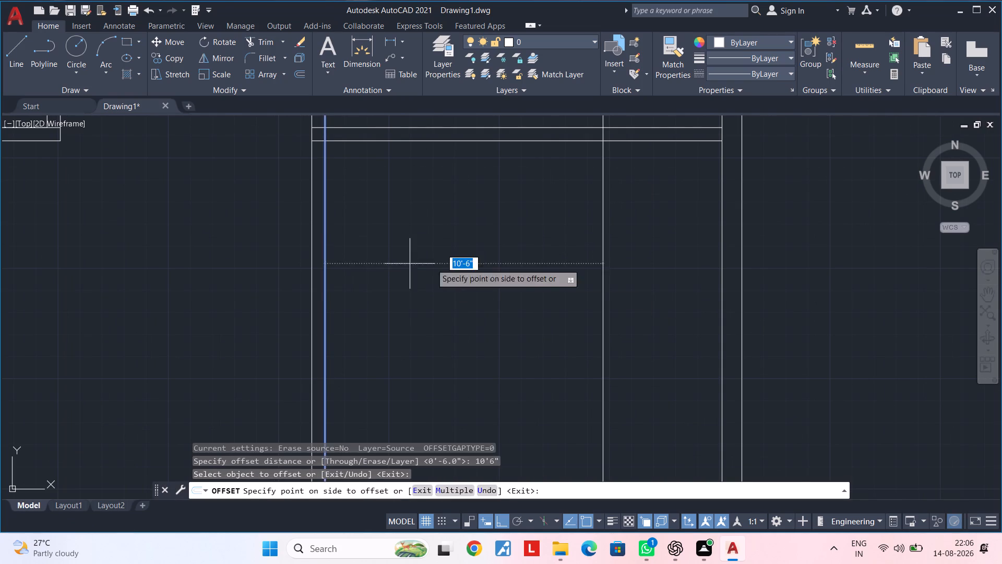
{"action": "left_click", "coordinate": [556, 262]}
{"action": "middle_click_drag", "start_coordinate": [554, 267], "coordinate": [451, 333]}
{"action": "scroll", "coordinate": [454, 328], "scroll_direction": "down", "scroll_amount": 1}
{"action": "key", "text": "Escape"}
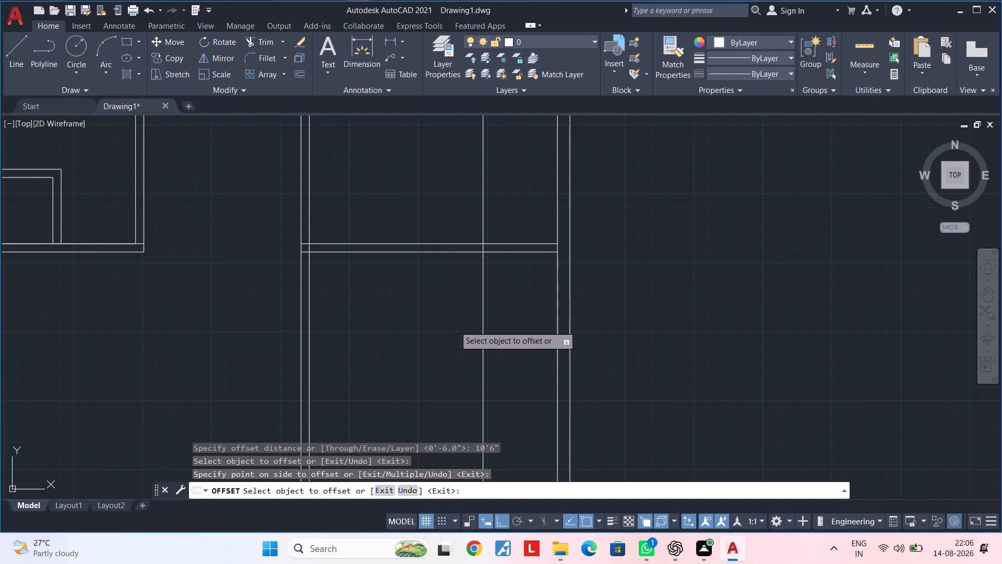
{"action": "key", "text": "Escape"}
Trim the part of the new vertical line that extends above the cross partition in the right-hand bay.
{"action": "type", "text": "tr"}
{"action": "key", "text": "space"}
{"action": "left_click_drag", "start_coordinate": [509, 196], "coordinate": [470, 208]}
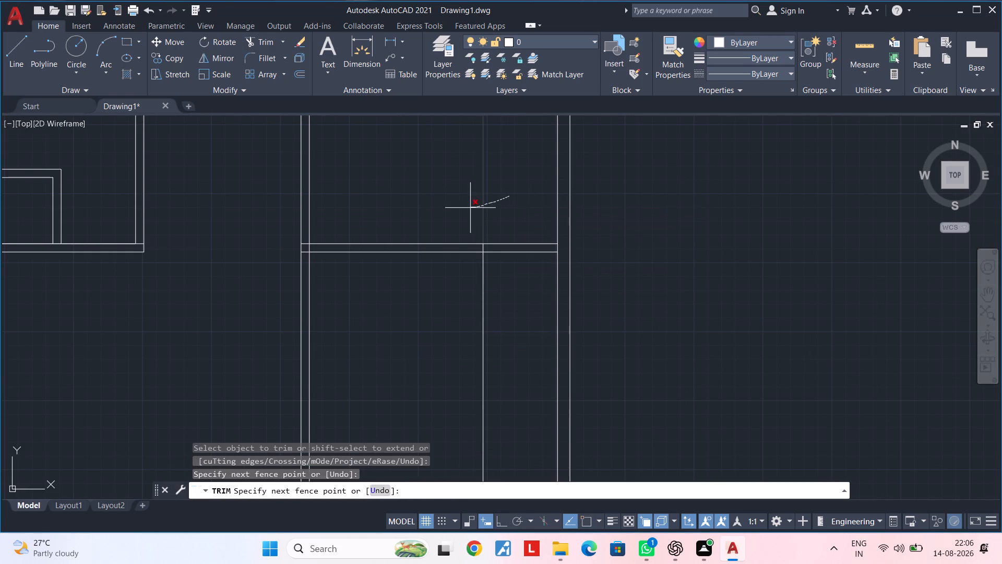
{"action": "left_click_drag", "start_coordinate": [470, 208], "coordinate": [469, 208]}
{"action": "key", "text": "Escape"}
{"action": "middle_click_drag", "start_coordinate": [446, 344], "coordinate": [439, 236]}
{"action": "key", "text": "Escape"}
{"action": "key", "text": "Escape"}
Offset the new vertical line 6" toward the right exterior wall to form the partition's second face.
{"action": "middle_click_drag", "start_coordinate": [439, 236], "coordinate": [439, 286]}
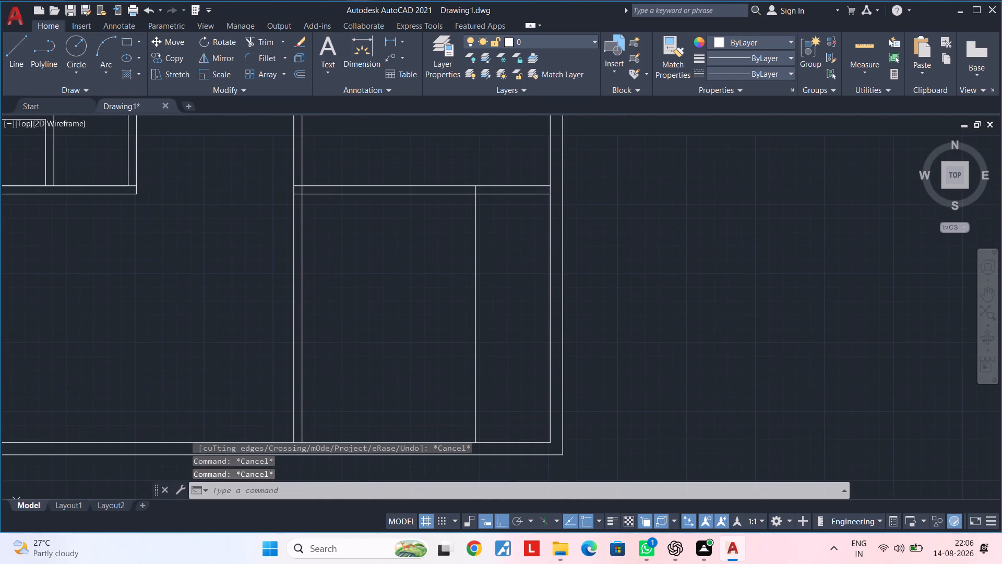
{"action": "type", "text": "of"}
{"action": "key", "text": "space"}
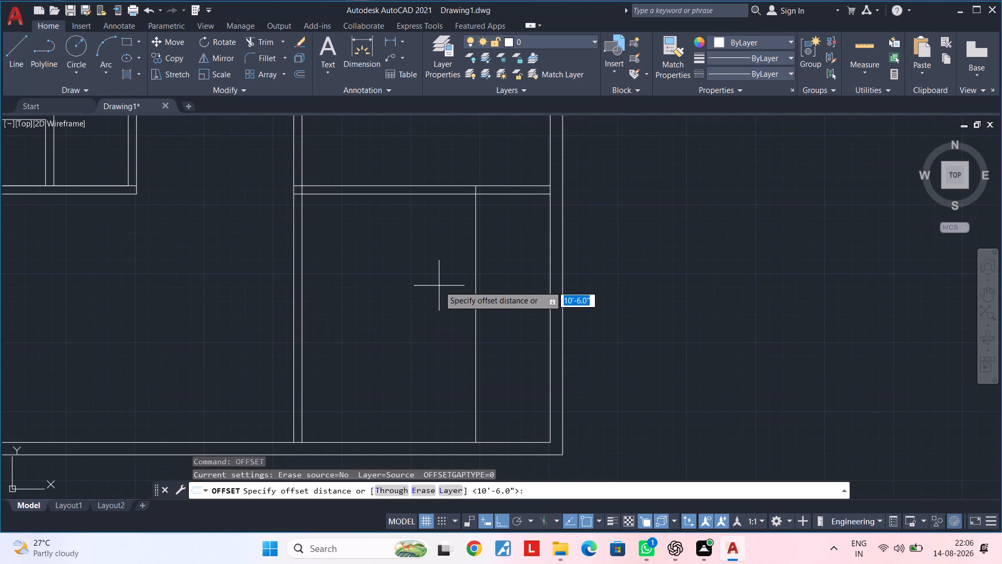
{"action": "type", "text": "6\""}
{"action": "key", "text": "Return"}
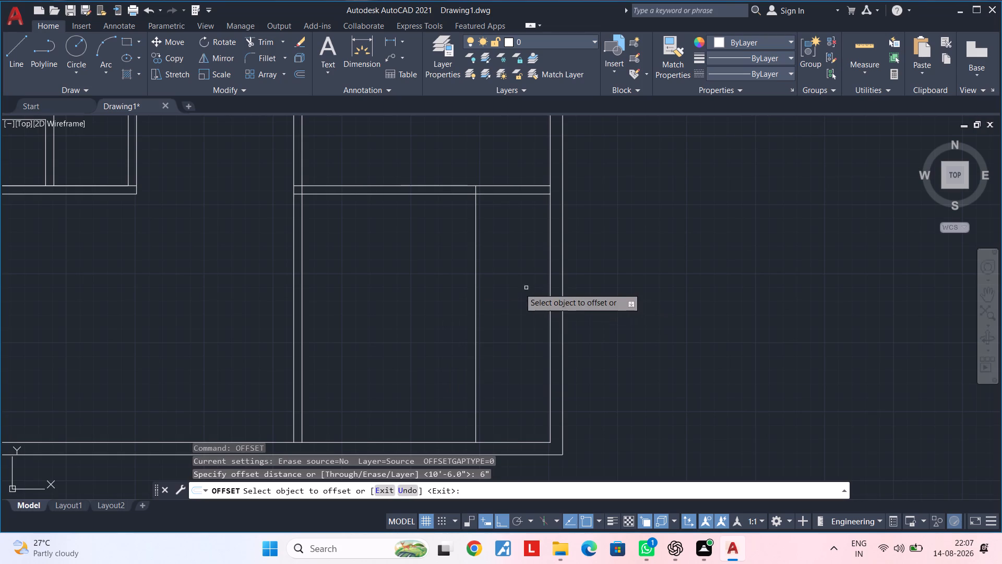
{"action": "left_click", "coordinate": [476, 282]}
{"action": "left_click", "coordinate": [499, 276]}
{"action": "key", "text": "Escape"}
{"action": "key", "text": "Escape"}
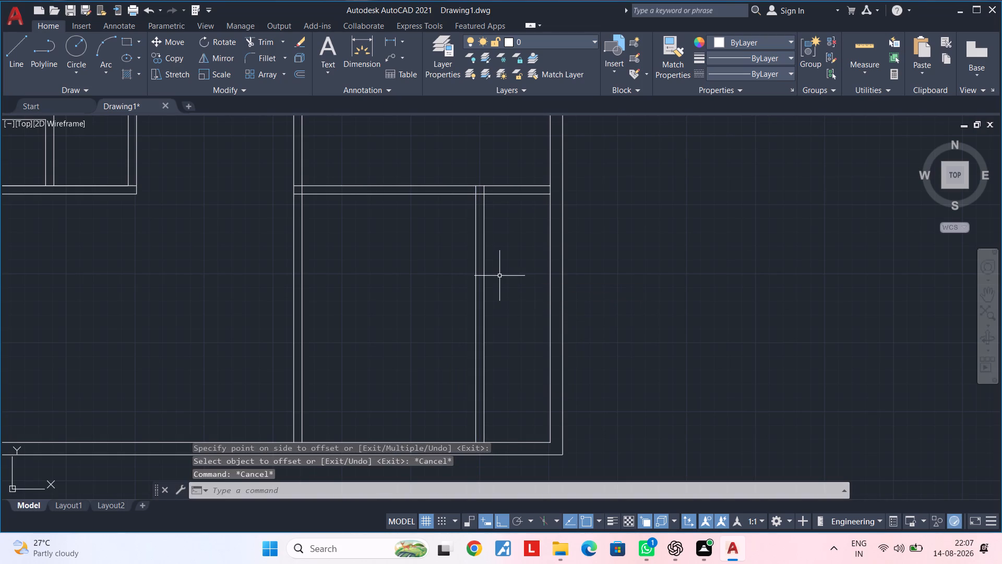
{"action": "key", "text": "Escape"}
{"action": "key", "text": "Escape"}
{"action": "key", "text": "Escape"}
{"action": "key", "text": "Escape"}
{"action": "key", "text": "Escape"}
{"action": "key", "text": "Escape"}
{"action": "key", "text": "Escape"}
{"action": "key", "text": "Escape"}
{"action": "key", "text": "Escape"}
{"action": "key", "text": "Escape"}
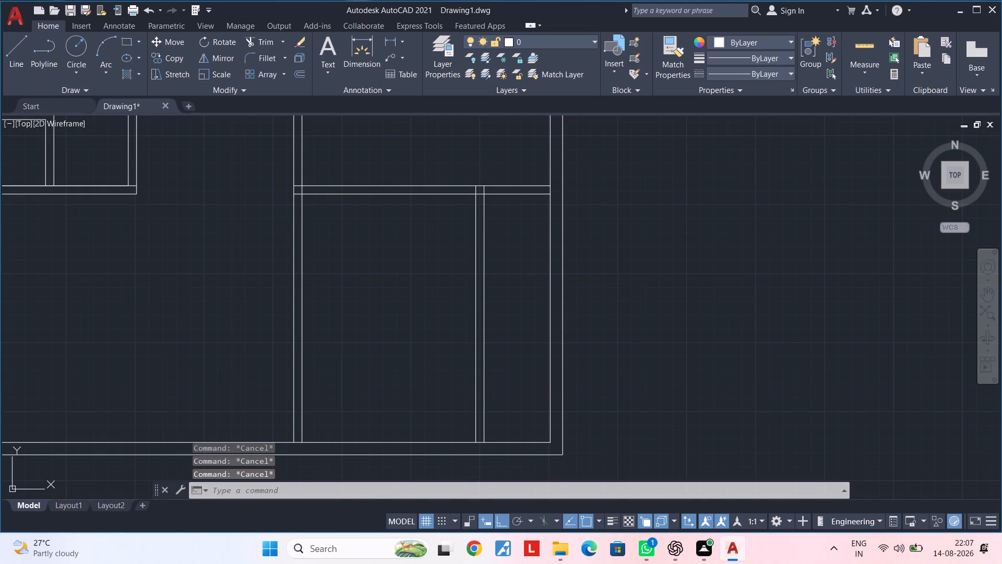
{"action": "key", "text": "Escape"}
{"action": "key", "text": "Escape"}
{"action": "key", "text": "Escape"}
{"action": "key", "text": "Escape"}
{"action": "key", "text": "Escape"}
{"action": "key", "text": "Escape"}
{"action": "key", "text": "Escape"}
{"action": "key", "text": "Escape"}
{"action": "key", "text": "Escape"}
Offset the lower line of the right-hand cross partition 7'3" downward.
{"action": "type", "text": "of 7'3\""}
{"action": "key", "text": "Return"}
{"action": "left_click", "coordinate": [507, 193]}
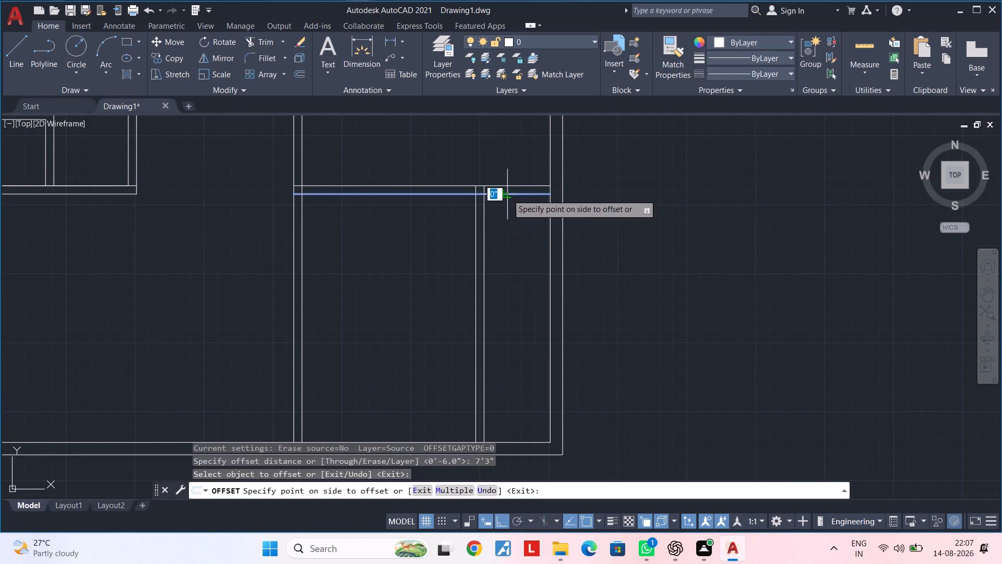
{"action": "left_click", "coordinate": [521, 325]}
{"action": "key", "text": "Escape"}
{"action": "key", "text": "Escape"}
Trim the offset line across the wide room and inside the bay's left partition, keeping only the narrow bay's portion.
{"action": "type", "text": "tr"}
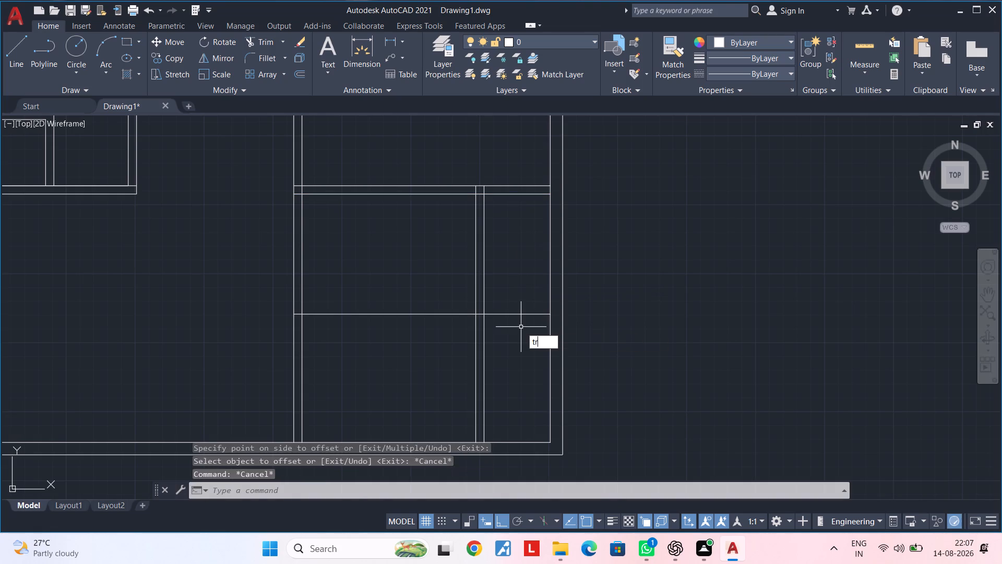
{"action": "key", "text": "space"}
{"action": "left_click_drag", "start_coordinate": [417, 350], "coordinate": [408, 267]}
{"action": "key", "text": "Escape"}
{"action": "scroll", "coordinate": [295, 315], "scroll_direction": "up", "scroll_amount": 2}
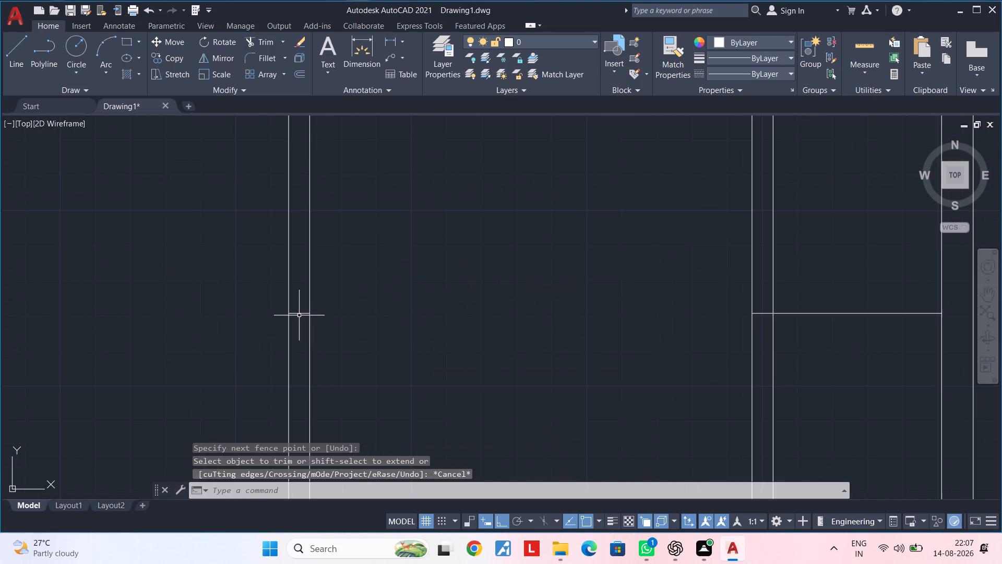
{"action": "key", "text": "space"}
{"action": "double_click", "coordinate": [300, 312]}
{"action": "key", "text": "Escape"}
Offset the narrow bay's horizontal line 6" downward to form the short cross partition.
{"action": "scroll", "coordinate": [365, 315], "scroll_direction": "down", "scroll_amount": 3}
{"action": "middle_click_drag", "start_coordinate": [451, 318], "coordinate": [417, 321]}
{"action": "scroll", "coordinate": [439, 323], "scroll_direction": "up", "scroll_amount": 2}
{"action": "middle_click", "coordinate": [471, 349]}
{"action": "key", "text": "Escape"}
{"action": "key", "text": "Escape"}
{"action": "type", "text": "of"}
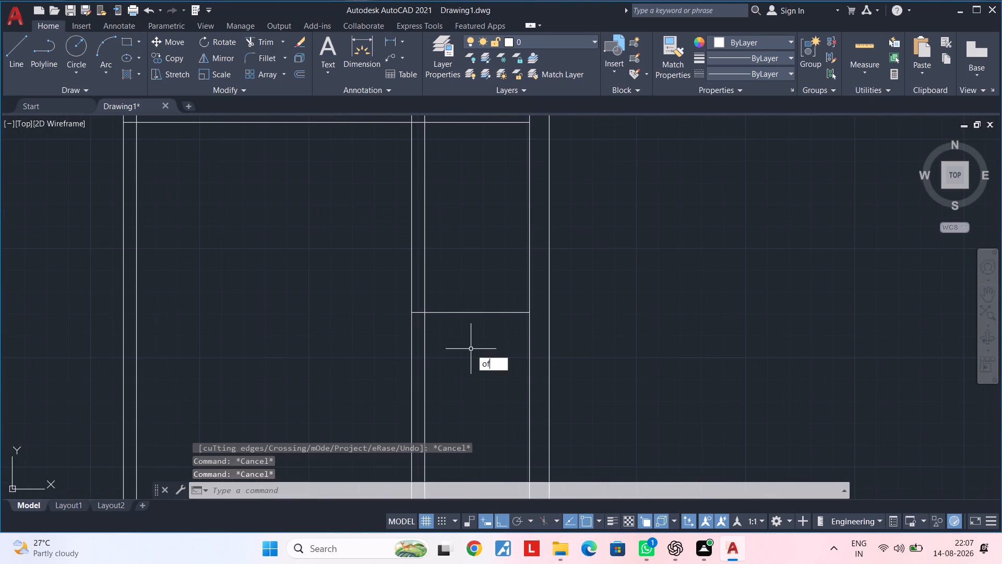
{"action": "key", "text": "space"}
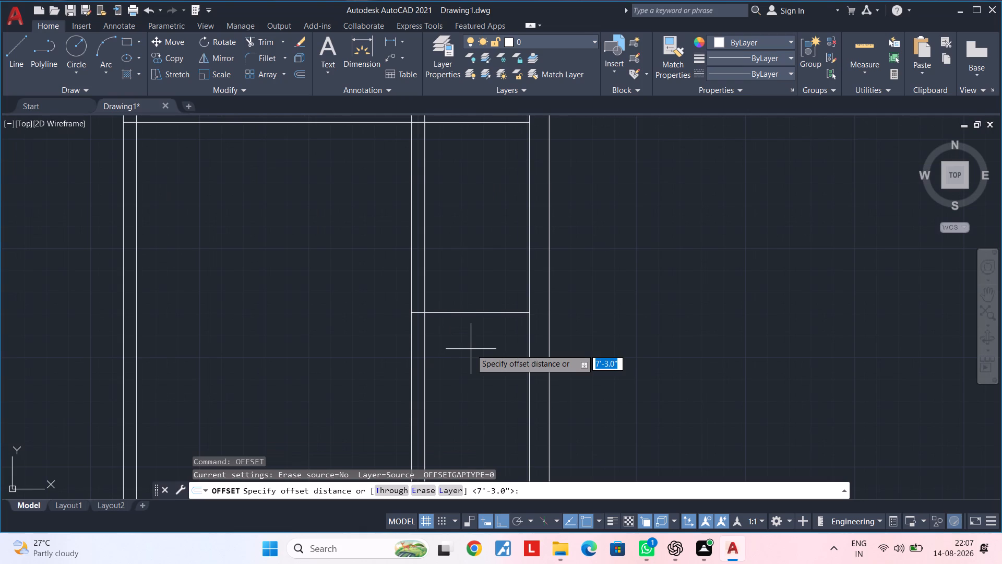
{"action": "type", "text": "6\""}
{"action": "key", "text": "Return"}
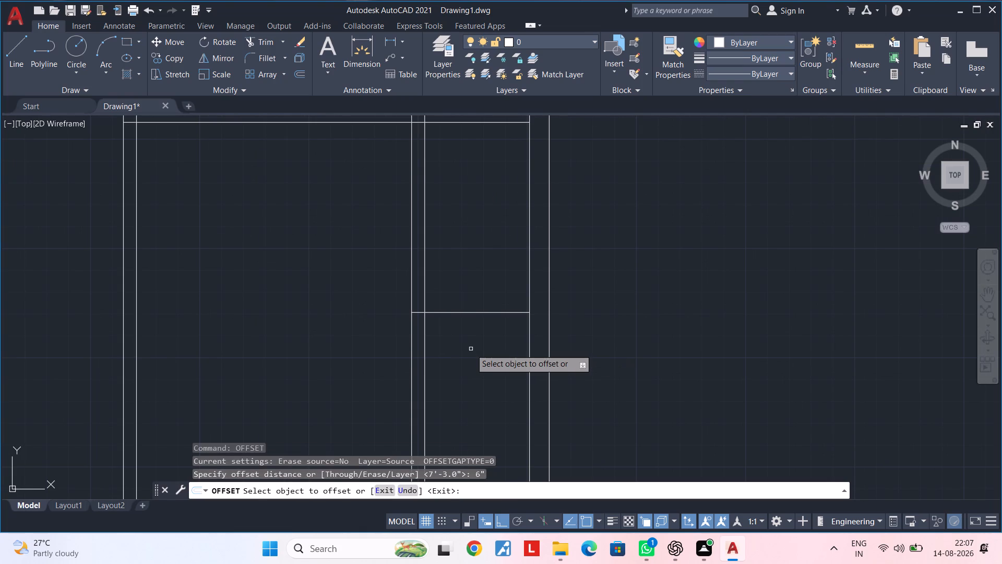
{"action": "left_click", "coordinate": [484, 313]}
{"action": "left_click", "coordinate": [489, 359]}
{"action": "scroll", "coordinate": [489, 359], "scroll_direction": "down", "scroll_amount": 1}
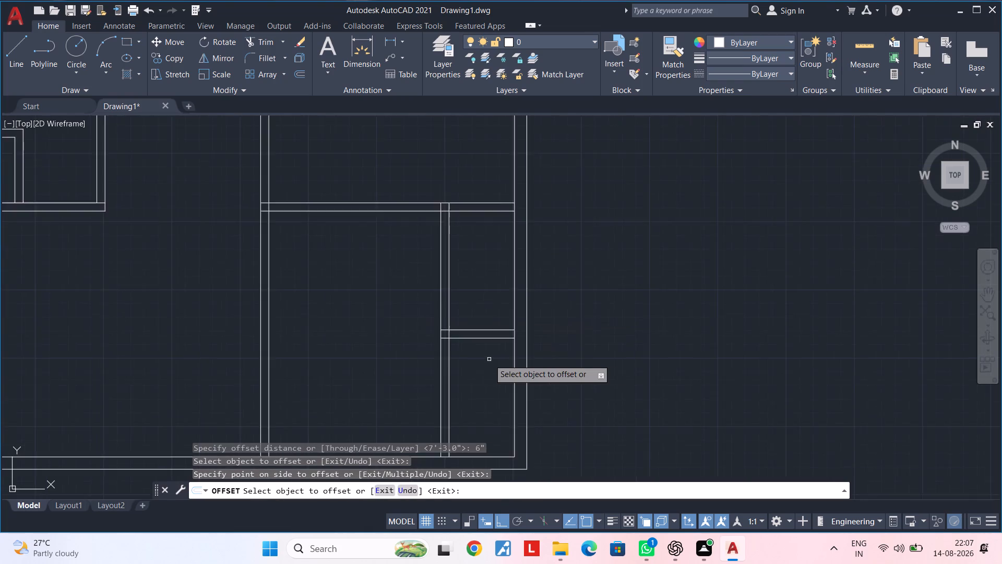
{"action": "middle_click_drag", "start_coordinate": [489, 359], "coordinate": [487, 295]}
{"action": "middle_click_drag", "start_coordinate": [488, 296], "coordinate": [483, 316]}
{"action": "key", "text": "Escape"}
{"action": "key", "text": "Escape"}
{"action": "key", "text": "Escape"}
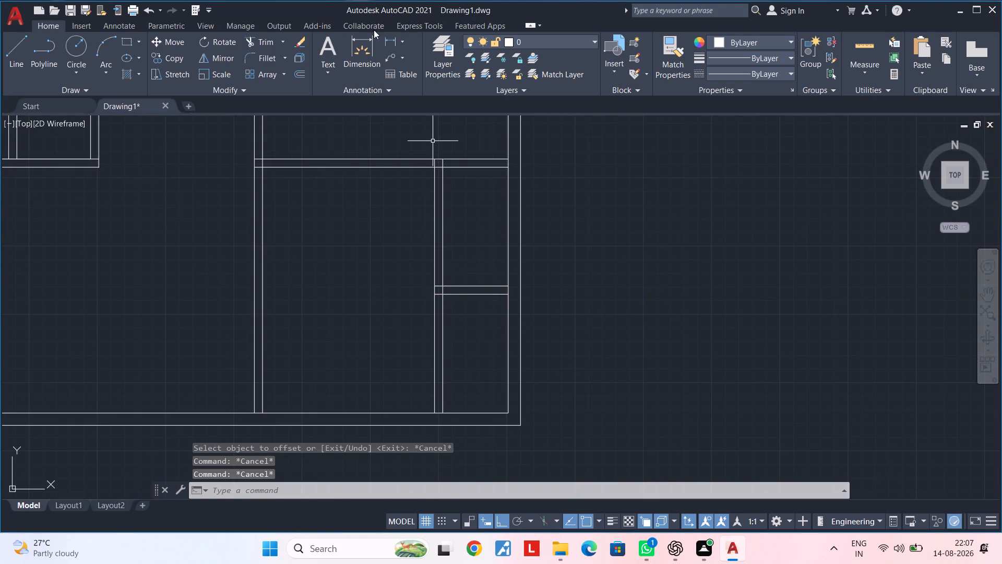
Measure the narrow bay's width between the new vertical partition and the right exterior wall with a linear dimension.
{"action": "left_click", "coordinate": [389, 40]}
{"action": "left_click", "coordinate": [445, 285]}
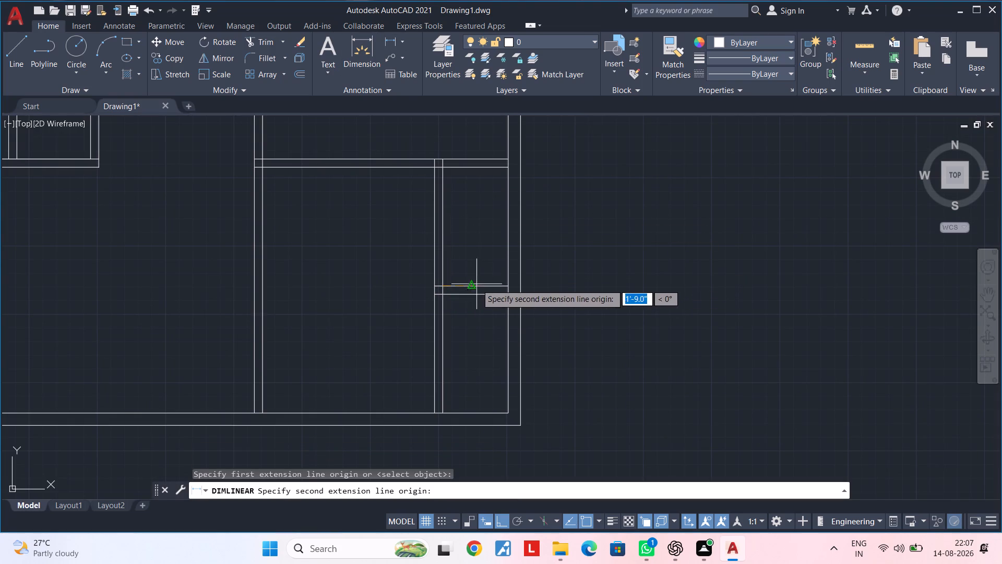
{"action": "left_click", "coordinate": [508, 283]}
{"action": "key", "text": "Escape"}
{"action": "key", "text": "Escape"}
Measure the lower compartment's height from the short cross partition to the bottom exterior wall's inner line with a linear dimension.
{"action": "middle_click_drag", "start_coordinate": [493, 316], "coordinate": [488, 269]}
{"action": "key", "text": "Escape"}
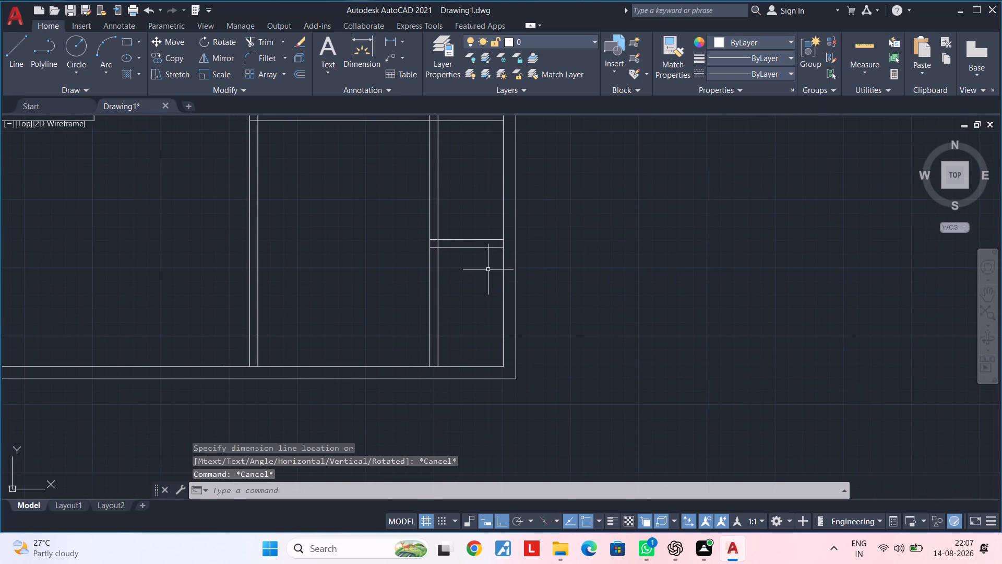
{"action": "key", "text": "Escape"}
{"action": "key", "text": "Escape"}
{"action": "key", "text": "Escape"}
{"action": "middle_click_drag", "start_coordinate": [486, 269], "coordinate": [487, 256]}
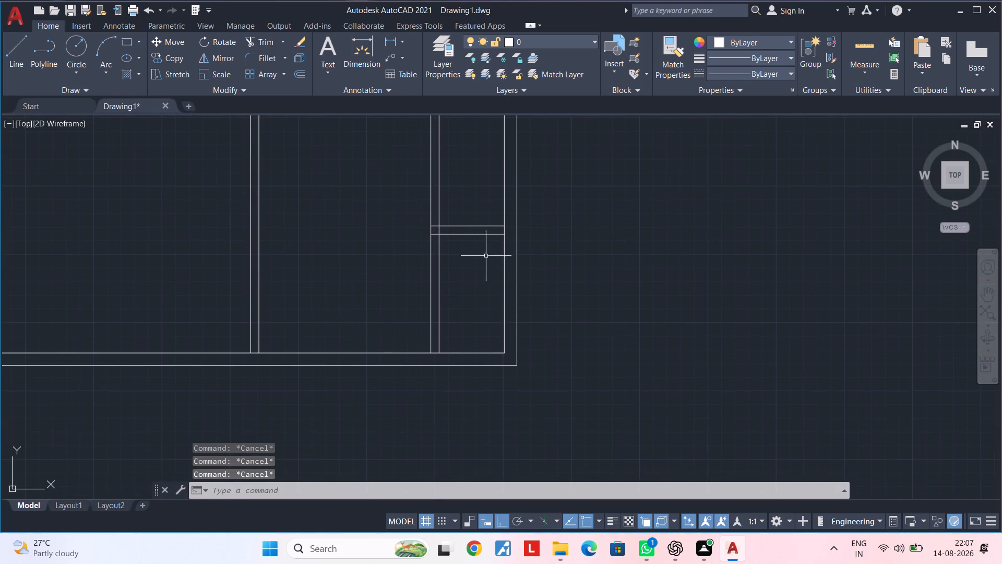
{"action": "left_click", "coordinate": [390, 43]}
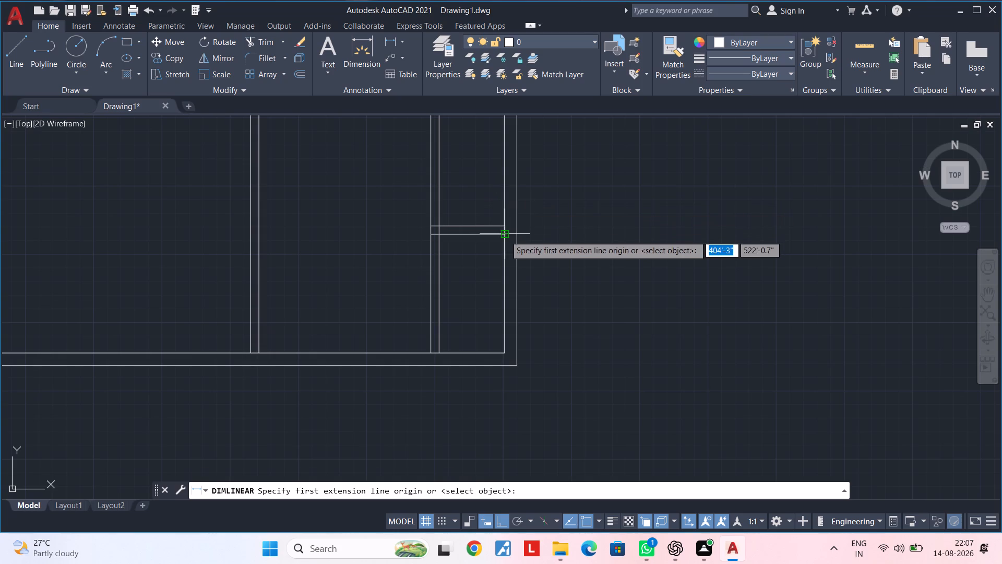
{"action": "left_click", "coordinate": [505, 236]}
{"action": "left_click", "coordinate": [503, 348]}
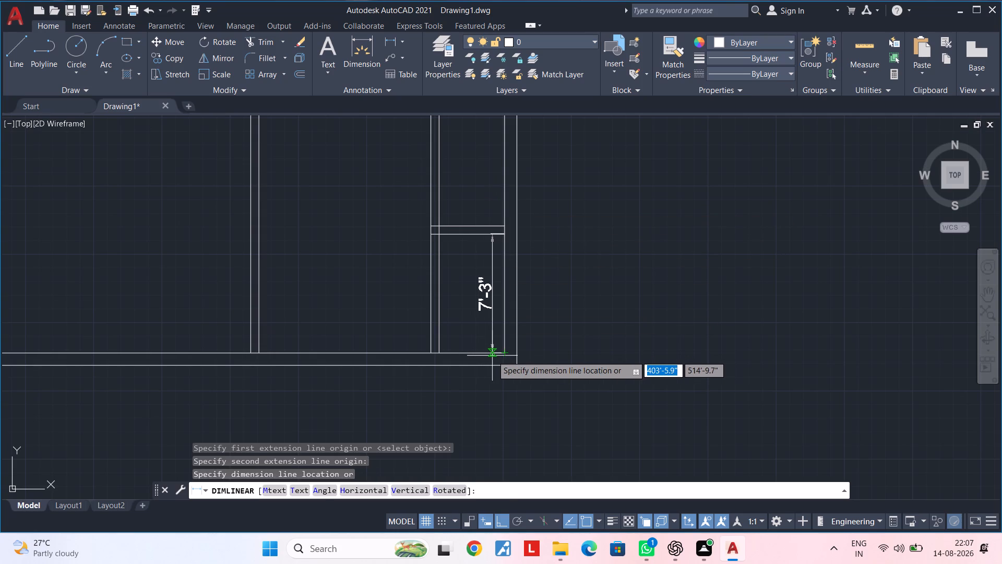
{"action": "key", "text": "Escape"}
{"action": "key", "text": "Escape"}
{"action": "key", "text": "Escape"}
Examine the partition layout across the lower rooms and the subdivided right-hand bay.
{"action": "middle_click_drag", "start_coordinate": [477, 331], "coordinate": [545, 337]}
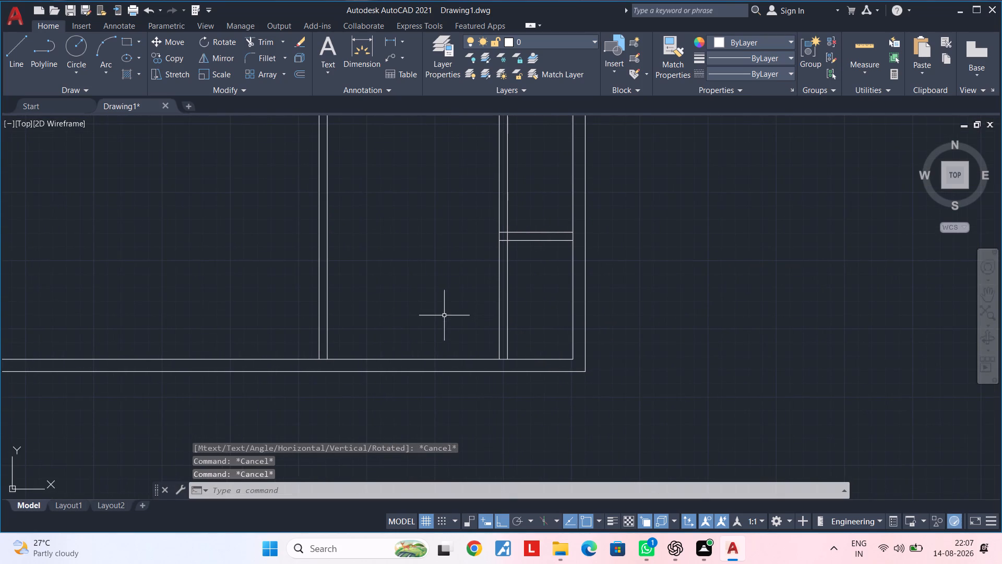
{"action": "middle_click_drag", "start_coordinate": [445, 315], "coordinate": [504, 315]}
{"action": "middle_click_drag", "start_coordinate": [500, 323], "coordinate": [495, 343]}
{"action": "scroll", "coordinate": [503, 326], "scroll_direction": "down", "scroll_amount": 1}
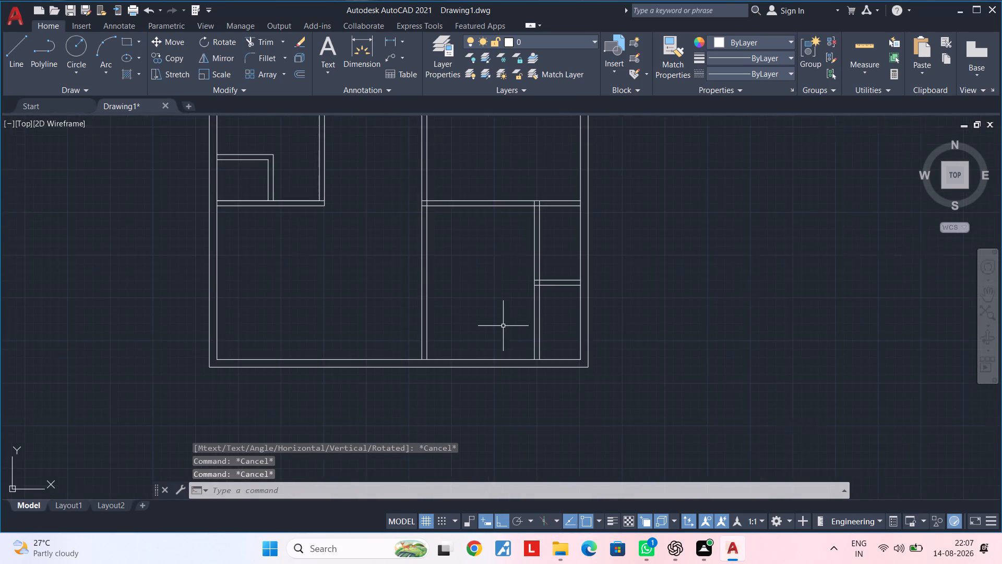
{"action": "middle_click_drag", "start_coordinate": [503, 326], "coordinate": [489, 337]}
{"action": "scroll", "coordinate": [494, 323], "scroll_direction": "up", "scroll_amount": 2}
{"action": "scroll", "coordinate": [498, 316], "scroll_direction": "down", "scroll_amount": 1}
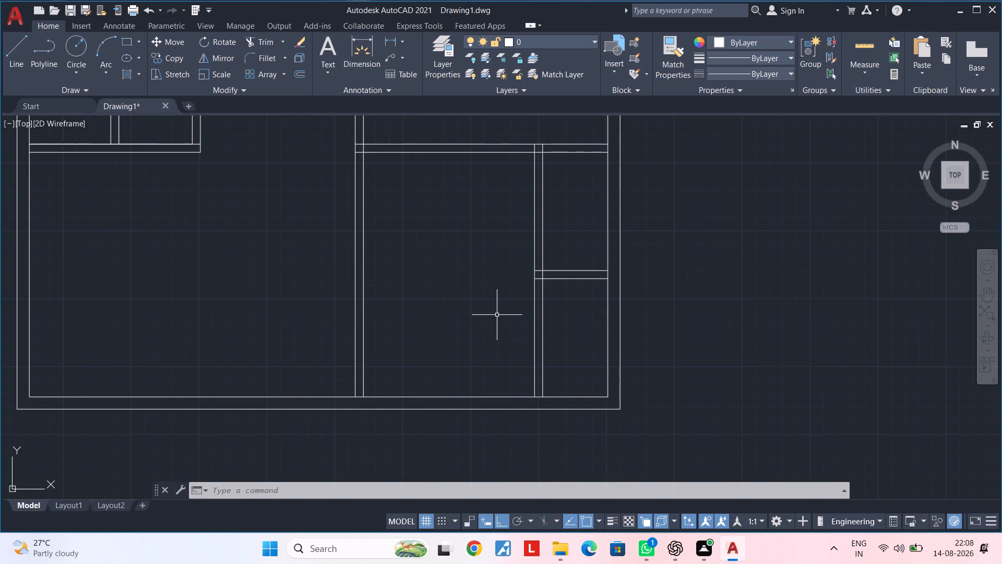
{"action": "scroll", "coordinate": [449, 318], "scroll_direction": "down", "scroll_amount": 1}
{"action": "middle_click_drag", "start_coordinate": [448, 319], "coordinate": [558, 305]}
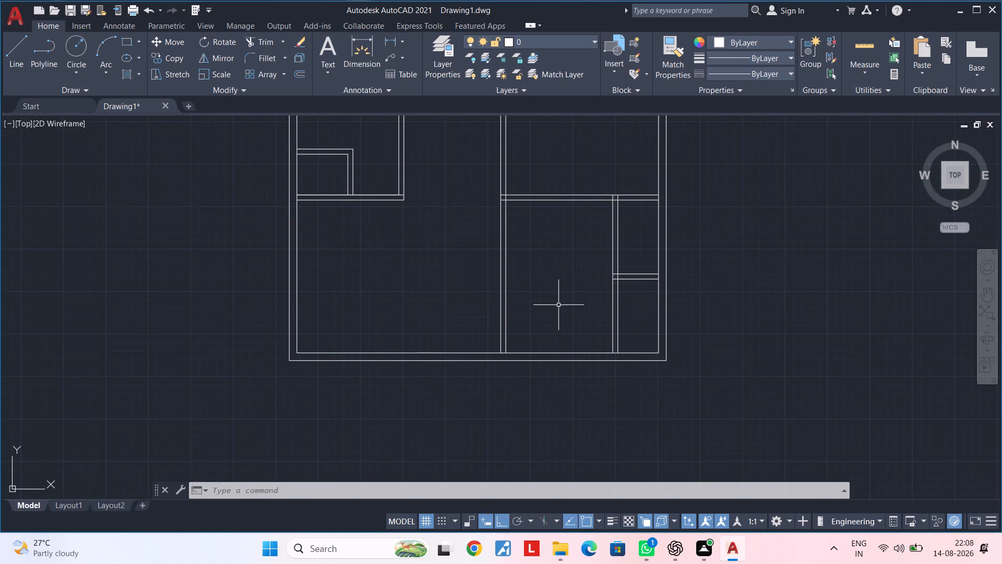
{"action": "middle_click_drag", "start_coordinate": [433, 334], "coordinate": [561, 313]}
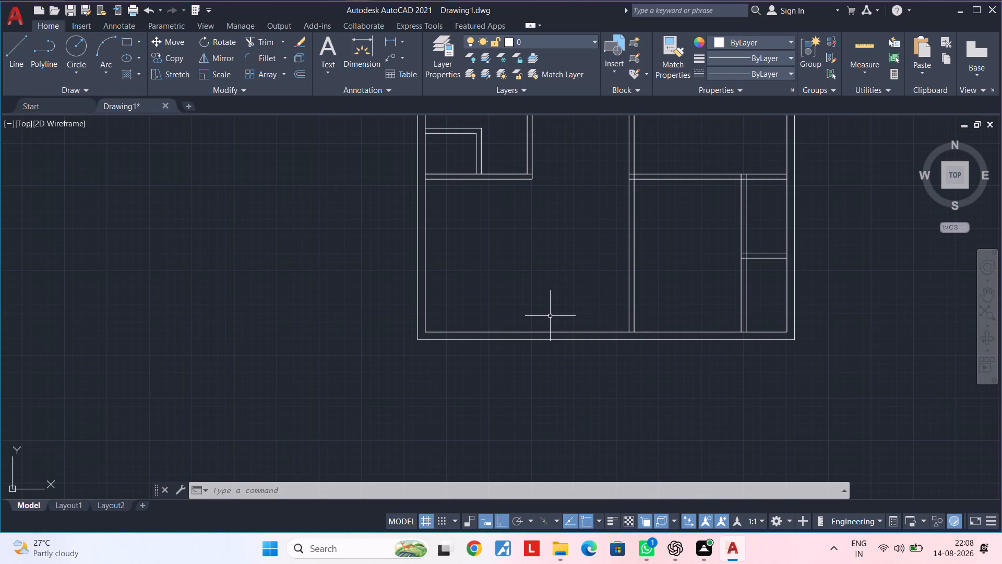
{"action": "middle_click_drag", "start_coordinate": [597, 283], "coordinate": [441, 272]}
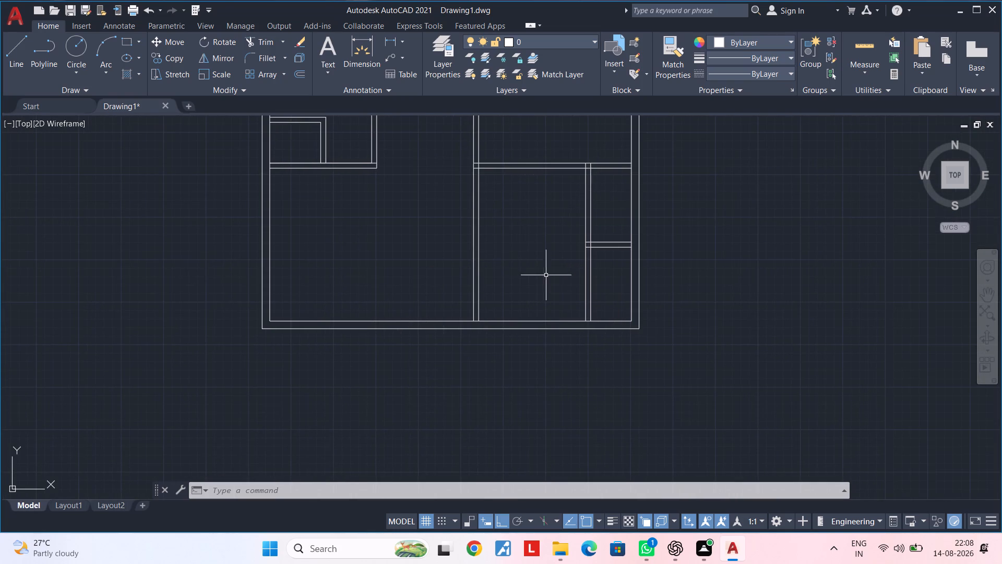
{"action": "middle_click_drag", "start_coordinate": [553, 276], "coordinate": [529, 287]}
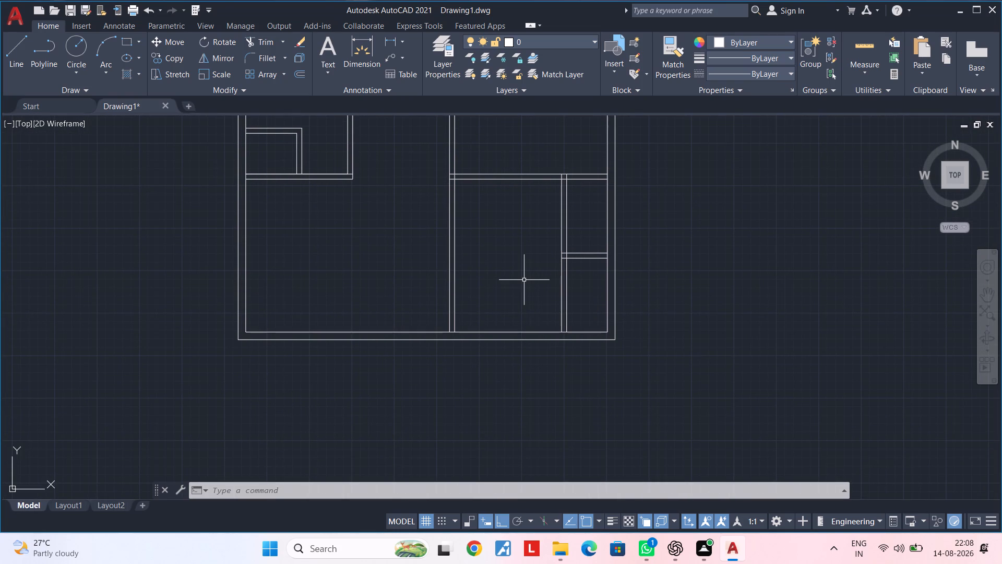
{"action": "key", "text": "Escape"}
{"action": "key", "text": "Escape"}
{"action": "key", "text": "Escape"}
{"action": "middle_click_drag", "start_coordinate": [544, 278], "coordinate": [496, 271]}
{"action": "key", "text": "Escape"}
{"action": "key", "text": "Escape"}
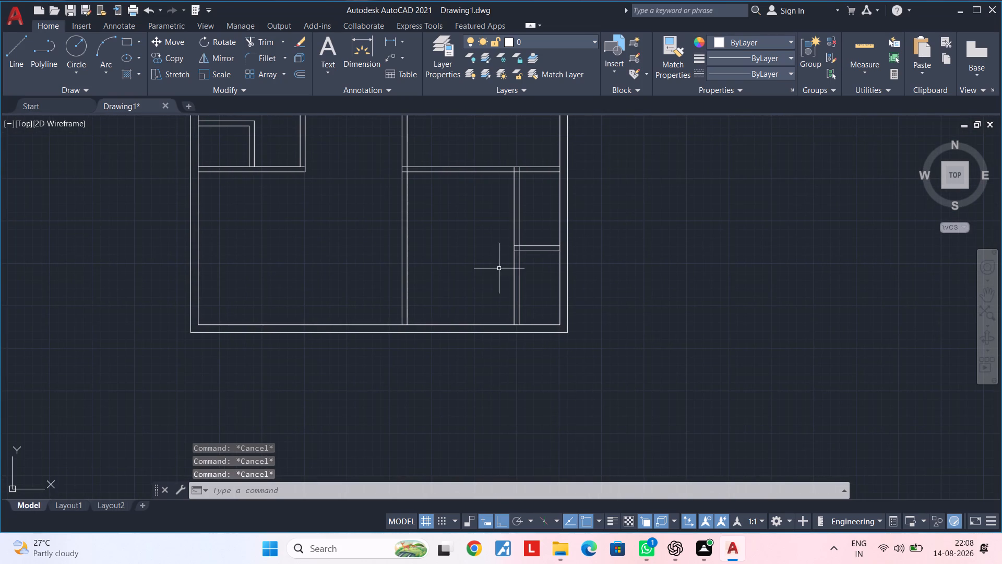
{"action": "key", "text": "Escape"}
{"action": "key", "text": "Escape"}
{"action": "scroll", "coordinate": [531, 274], "scroll_direction": "up", "scroll_amount": 2}
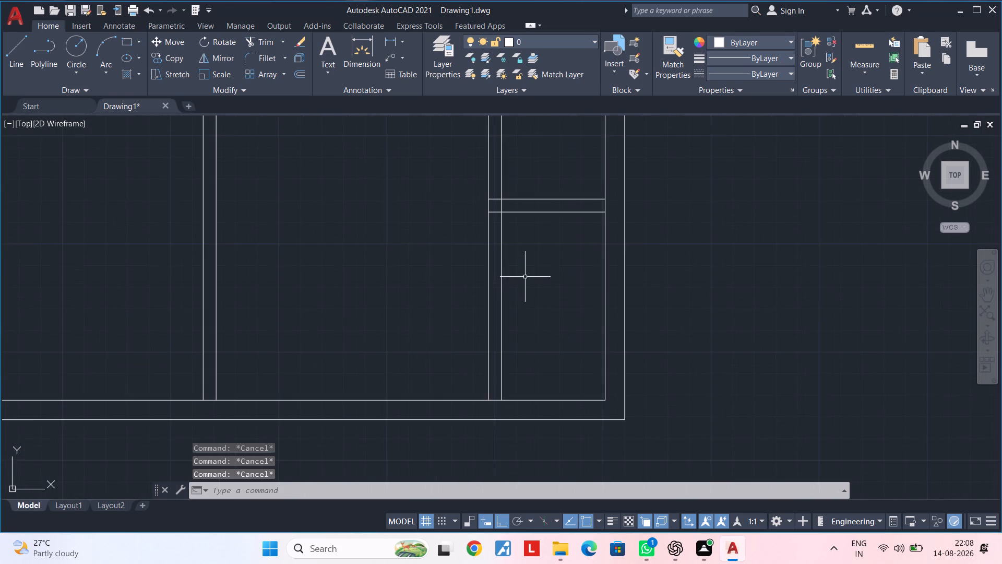
{"action": "scroll", "coordinate": [525, 277], "scroll_direction": "down", "scroll_amount": 3}
{"action": "scroll", "coordinate": [524, 285], "scroll_direction": "up", "scroll_amount": 2}
{"action": "scroll", "coordinate": [524, 285], "scroll_direction": "down", "scroll_amount": 2}
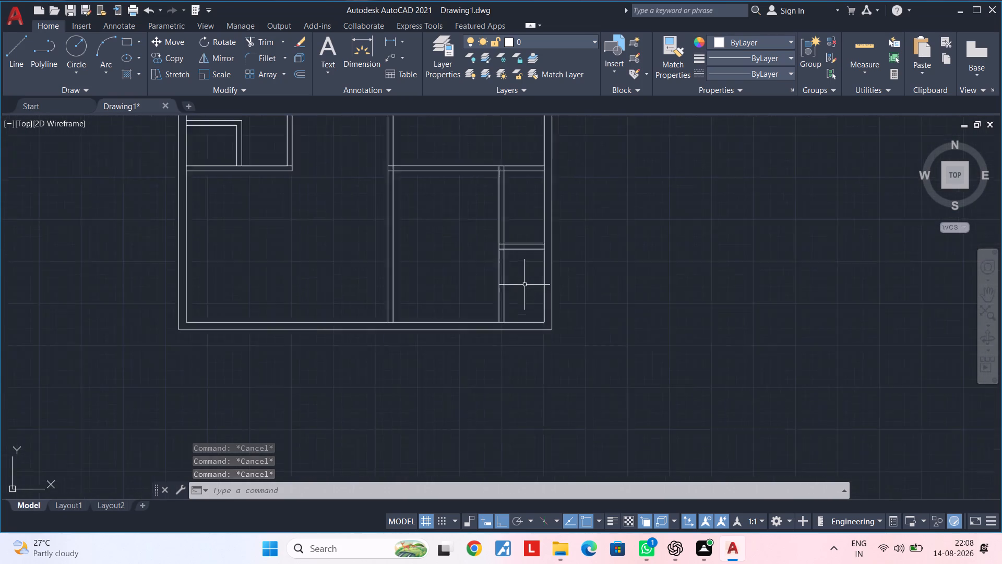
{"action": "scroll", "coordinate": [524, 285], "scroll_direction": "down", "scroll_amount": 1}
{"action": "scroll", "coordinate": [524, 285], "scroll_direction": "up", "scroll_amount": 4}
{"action": "middle_click_drag", "start_coordinate": [524, 285], "coordinate": [578, 298]}
{"action": "key", "text": "Escape"}
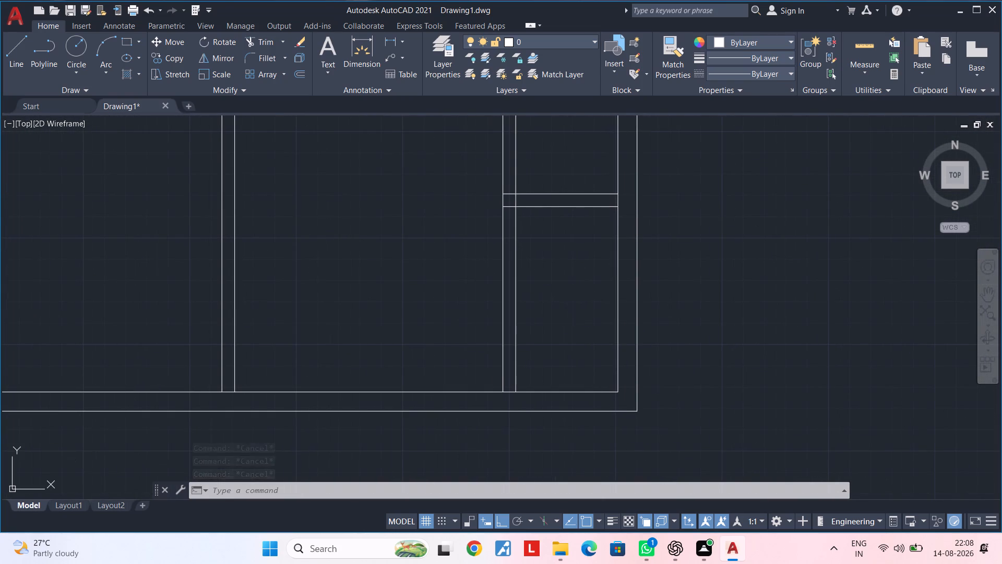
{"action": "key", "text": "Escape"}
{"action": "middle_click_drag", "start_coordinate": [576, 298], "coordinate": [586, 298]}
{"action": "key", "text": "Escape"}
{"action": "key", "text": "Escape"}
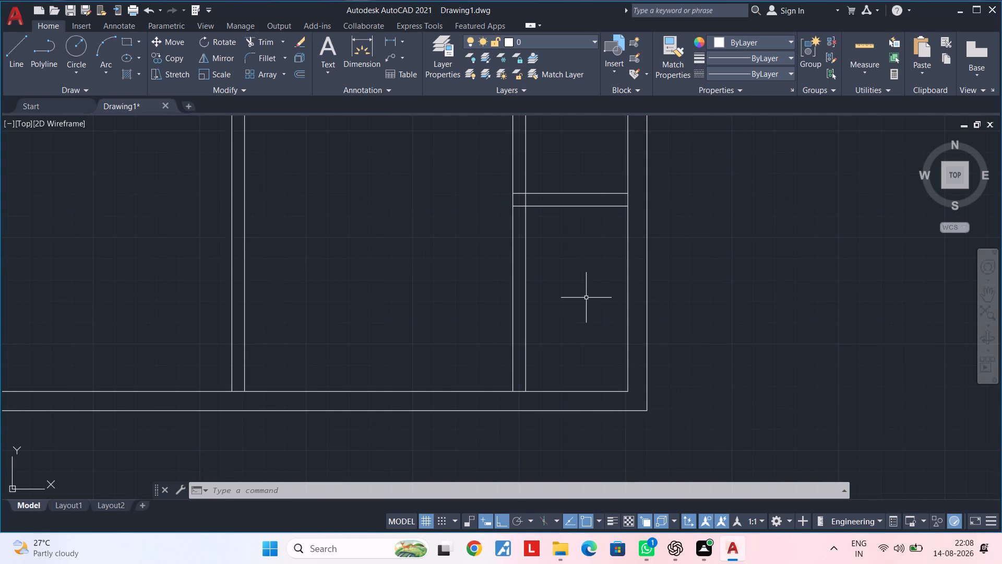
{"action": "middle_click_drag", "start_coordinate": [570, 248], "coordinate": [587, 373]}
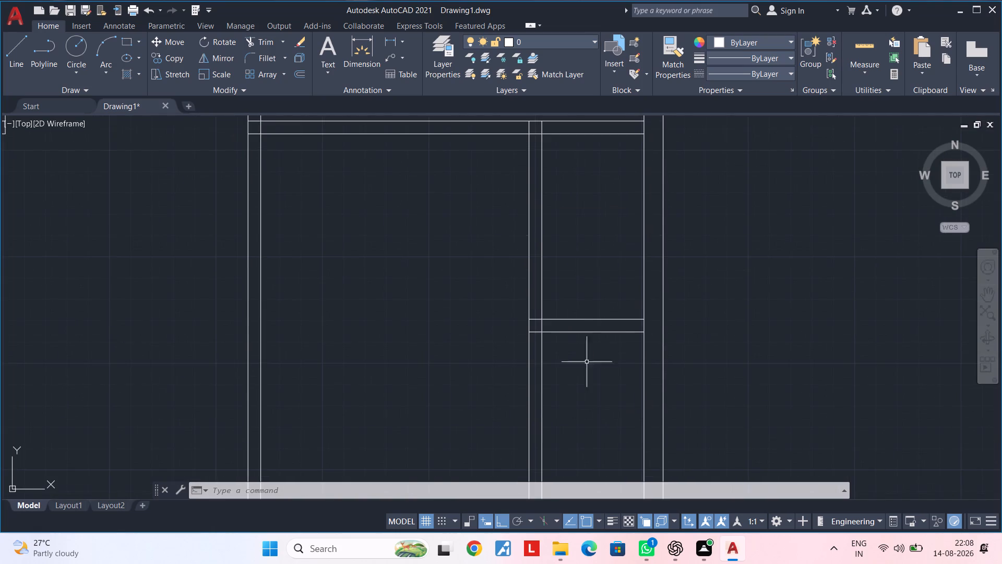
{"action": "middle_click_drag", "start_coordinate": [581, 240], "coordinate": [586, 329]}
{"action": "middle_click_drag", "start_coordinate": [580, 264], "coordinate": [580, 305]}
{"action": "key", "text": "Escape"}
{"action": "key", "text": "Escape"}
{"action": "key", "text": "Escape"}
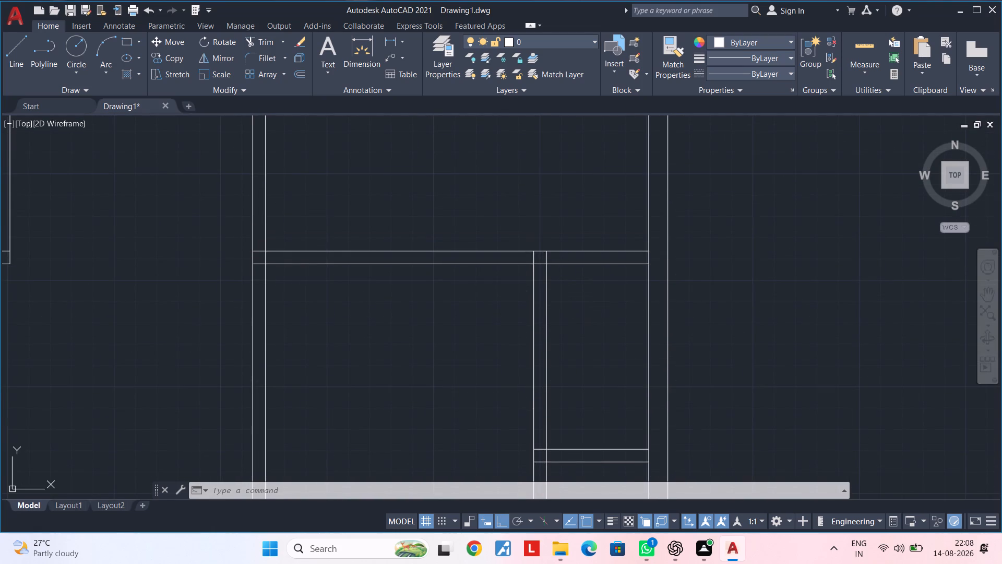
Offset the narrow bay's vertical partition line 4" toward the right exterior wall to set the door jamb position.
{"action": "scroll", "coordinate": [546, 266], "scroll_direction": "up", "scroll_amount": 2}
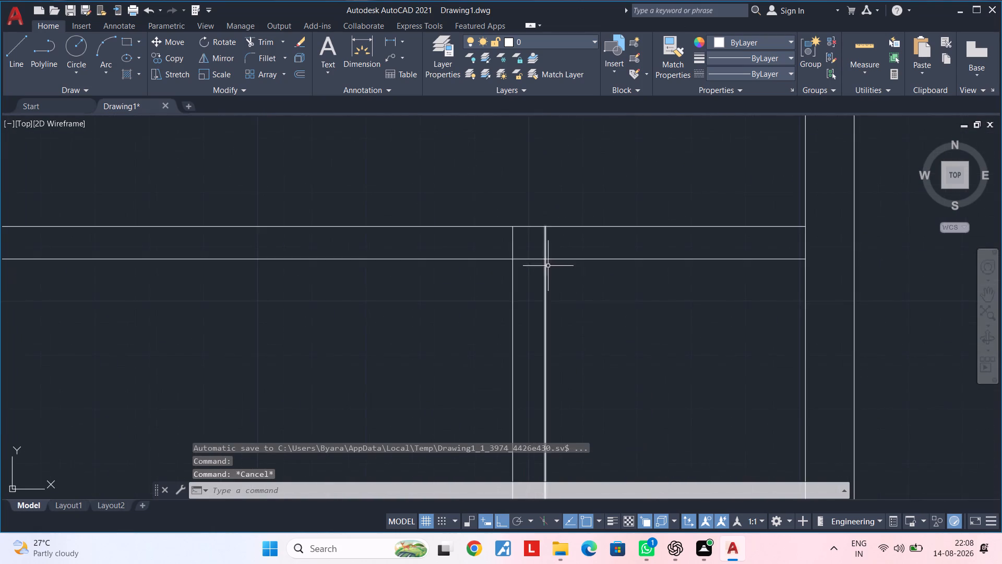
{"action": "middle_click_drag", "start_coordinate": [555, 283], "coordinate": [502, 314]}
{"action": "key", "text": "Escape"}
{"action": "key", "text": "Escape"}
{"action": "key", "text": "Escape"}
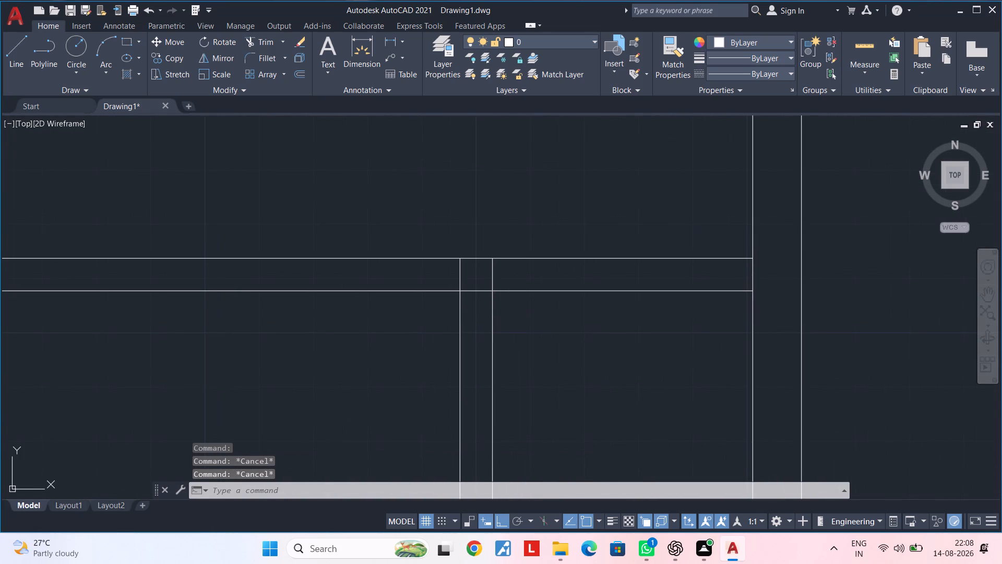
{"action": "key", "text": "Escape"}
{"action": "key", "text": "Escape"}
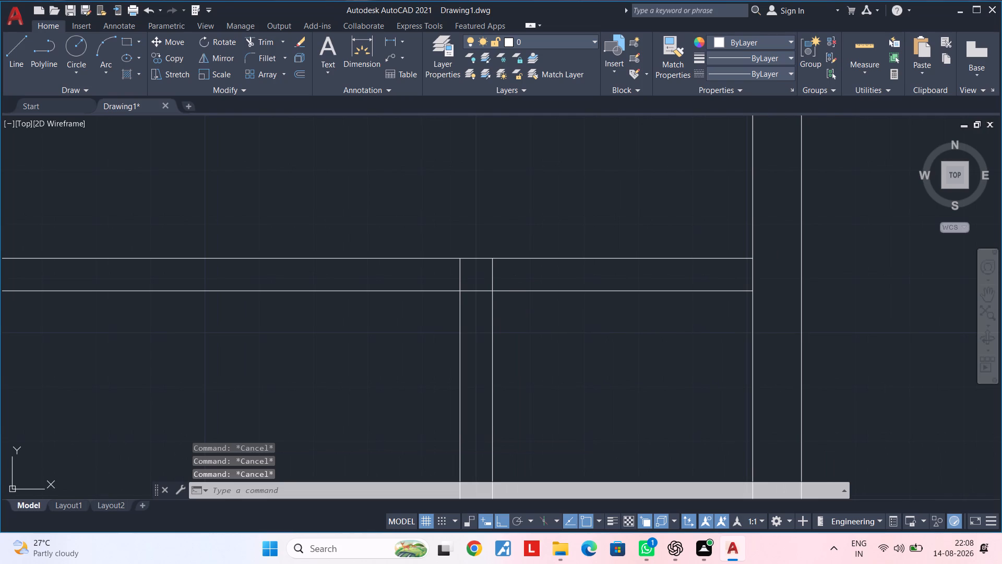
{"action": "type", "text": "of"}
{"action": "key", "text": "space"}
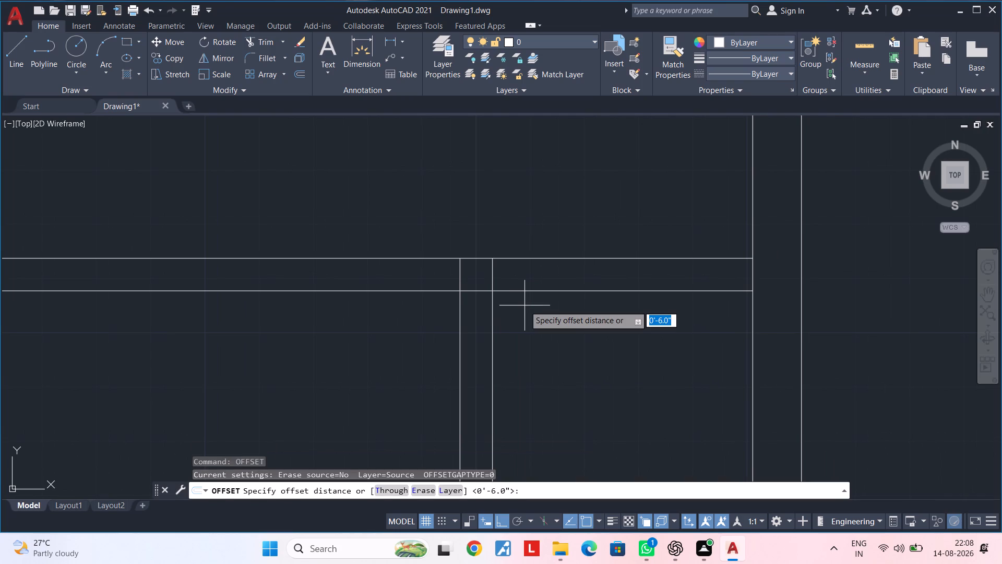
{"action": "type", "text": "4\""}
{"action": "key", "text": "Return"}
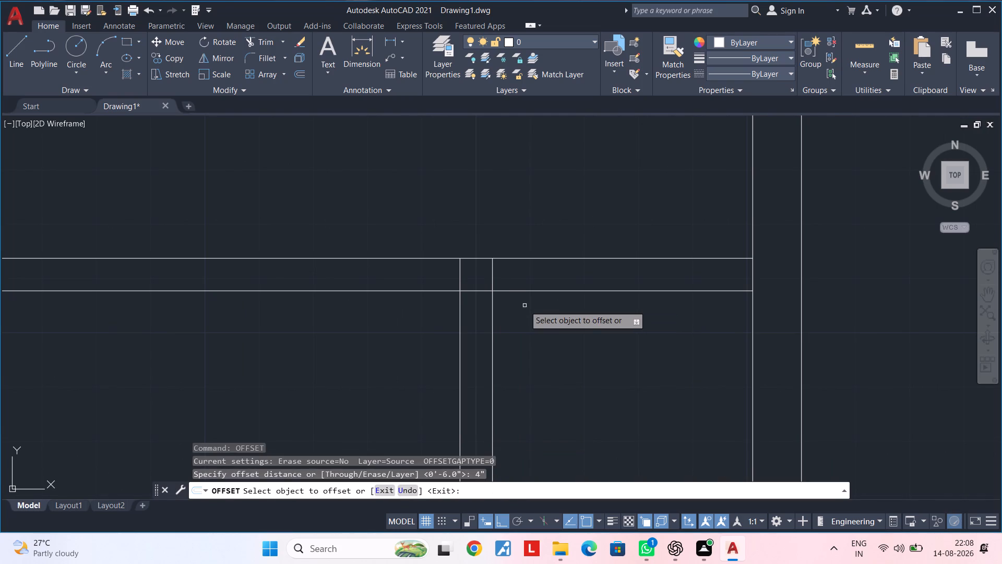
{"action": "left_click", "coordinate": [493, 277]}
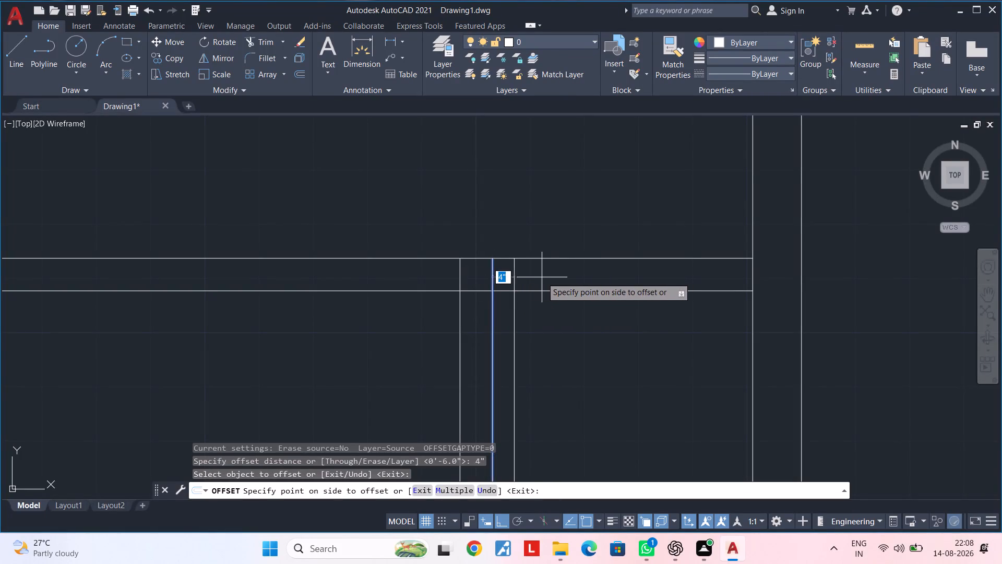
{"action": "left_click", "coordinate": [542, 277]}
{"action": "key", "text": "Escape"}
{"action": "key", "text": "Escape"}
Trim the offset line below the horizontal partition so only a short jamb line remains within the wall thickness.
{"action": "type", "text": "tr"}
{"action": "key", "text": "space"}
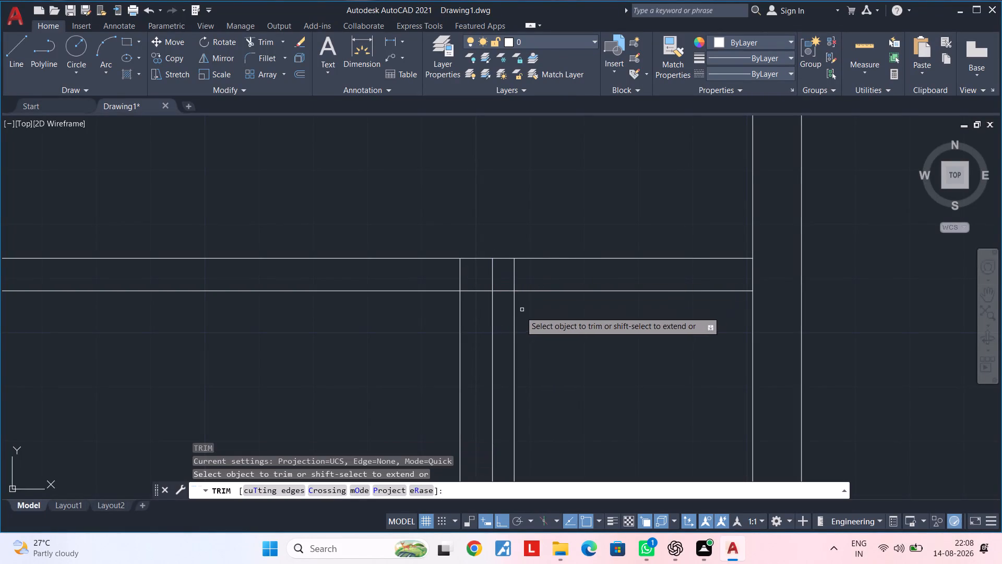
{"action": "left_click", "coordinate": [514, 318]}
{"action": "middle_click_drag", "start_coordinate": [531, 314], "coordinate": [498, 335]}
{"action": "key", "text": "Escape"}
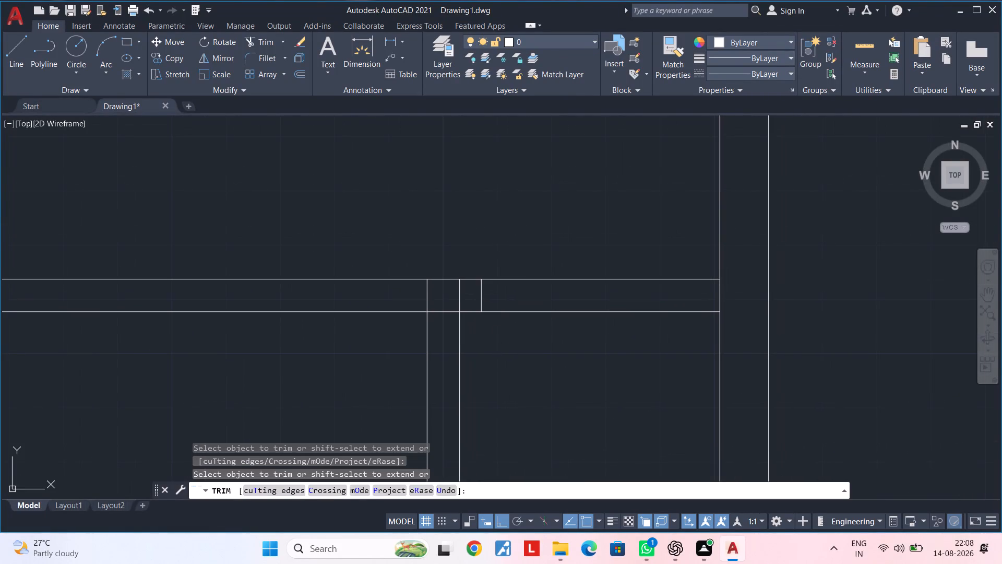
{"action": "key", "text": "Escape"}
{"action": "key", "text": "Escape"}
Offset the short jamb line 2'6" toward the right exterior wall to mark the door's opposite jamb.
{"action": "type", "text": "of 2'6\""}
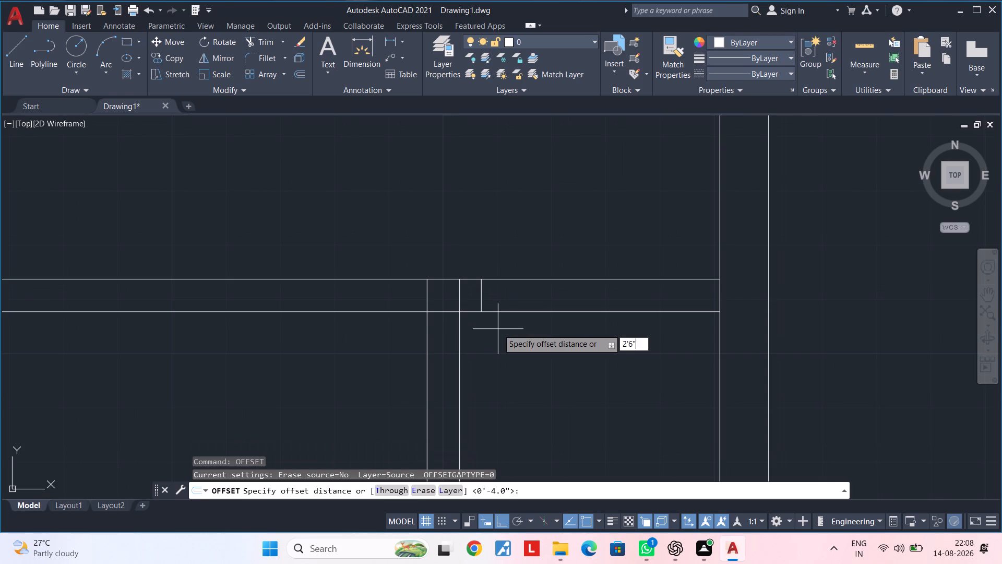
{"action": "key", "text": "Return"}
{"action": "double_click", "coordinate": [482, 300]}
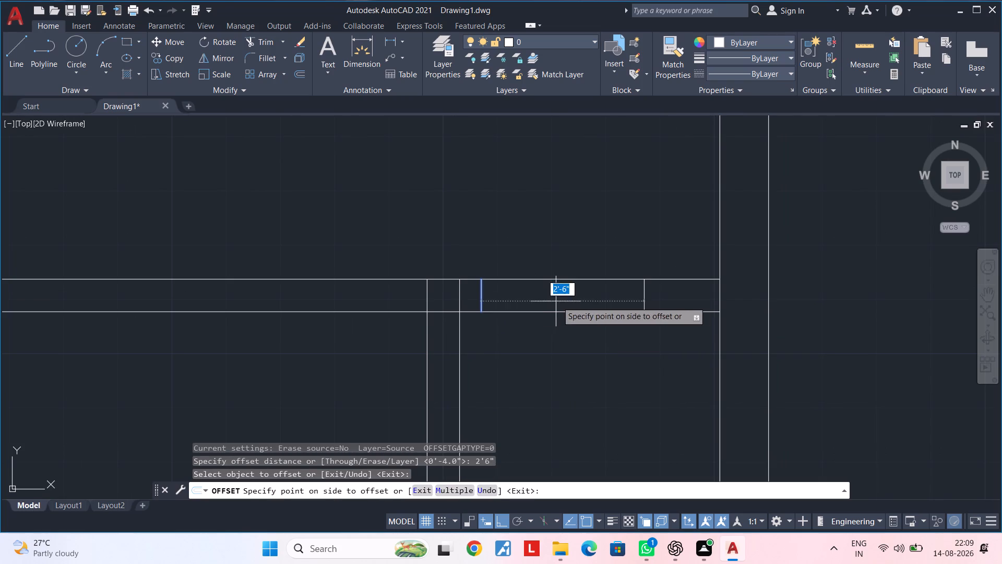
{"action": "left_click", "coordinate": [575, 301]}
{"action": "key", "text": "Escape"}
{"action": "key", "text": "Escape"}
Trim both horizontal partition lines between the two jambs to open the 2'6" doorway.
{"action": "type", "text": "tr"}
{"action": "key", "text": "space"}
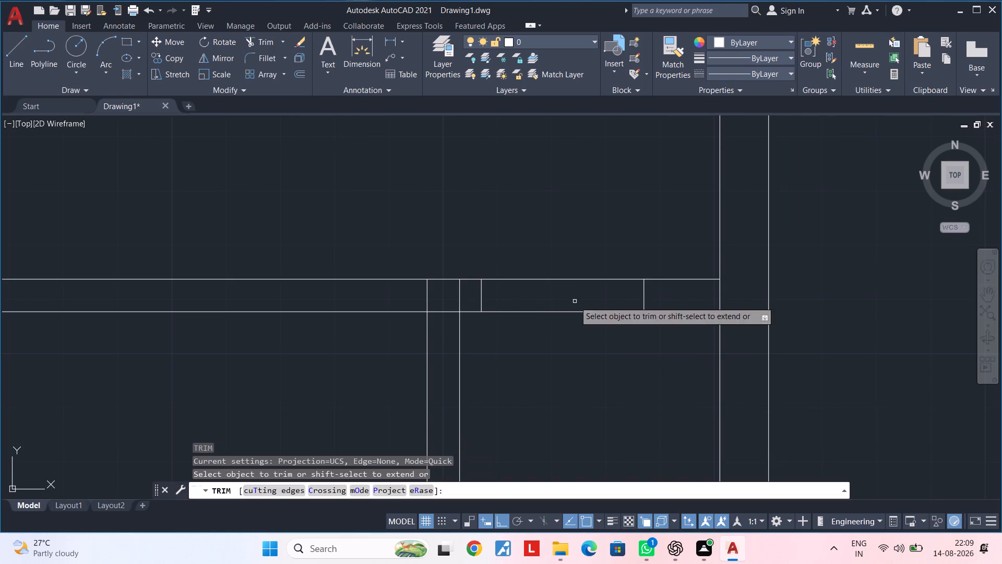
{"action": "left_click_drag", "start_coordinate": [576, 240], "coordinate": [576, 337]}
Trim the overlapping wall lines where the vertical partition meets the horizontal partition to clean up the T-junction.
{"action": "scroll", "coordinate": [576, 337], "scroll_direction": "down", "scroll_amount": 1}
{"action": "middle_click_drag", "start_coordinate": [565, 338], "coordinate": [611, 305]}
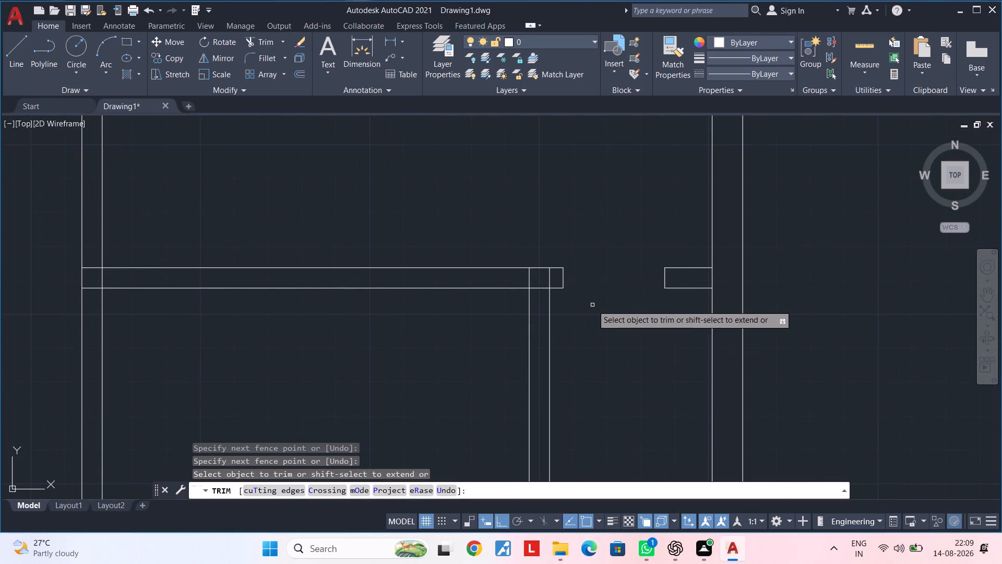
{"action": "left_click", "coordinate": [549, 275]}
{"action": "left_click", "coordinate": [529, 279]}
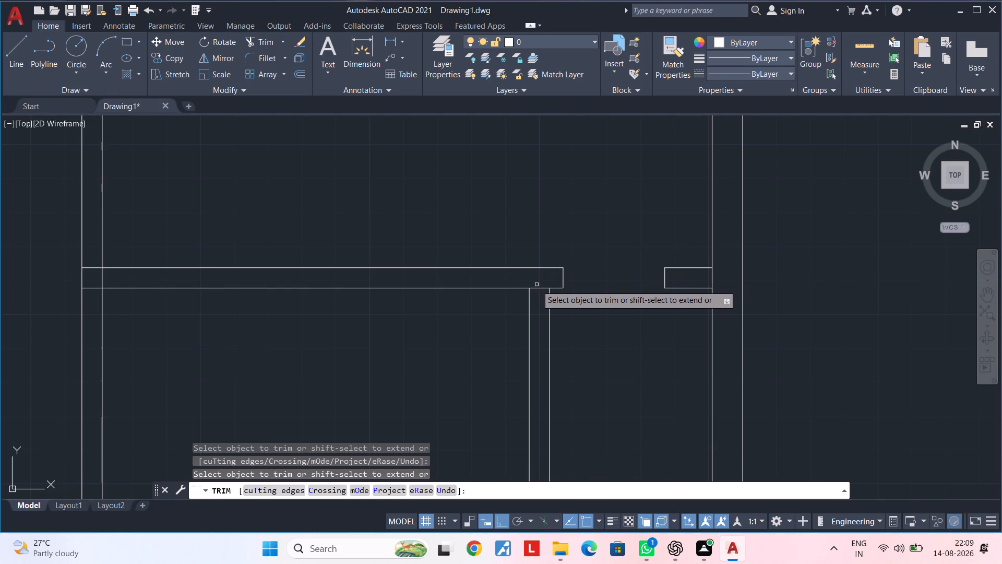
{"action": "left_click", "coordinate": [536, 287]}
{"action": "scroll", "coordinate": [540, 287], "scroll_direction": "down", "scroll_amount": 2}
{"action": "middle_click_drag", "start_coordinate": [556, 305], "coordinate": [553, 264]}
{"action": "middle_click_drag", "start_coordinate": [559, 286], "coordinate": [559, 282]}
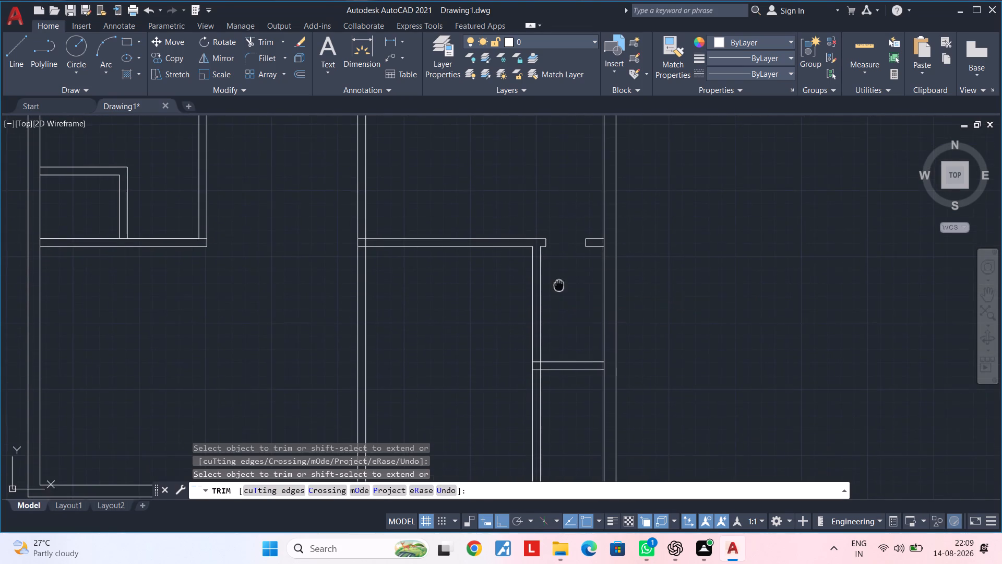
{"action": "middle_click_drag", "start_coordinate": [559, 282], "coordinate": [560, 245]}
{"action": "scroll", "coordinate": [558, 284], "scroll_direction": "down", "scroll_amount": 1}
{"action": "middle_click_drag", "start_coordinate": [558, 284], "coordinate": [557, 273]}
{"action": "key", "text": "Escape"}
{"action": "key", "text": "Escape"}
{"action": "middle_click_drag", "start_coordinate": [560, 264], "coordinate": [560, 234]}
{"action": "key", "text": "Escape"}
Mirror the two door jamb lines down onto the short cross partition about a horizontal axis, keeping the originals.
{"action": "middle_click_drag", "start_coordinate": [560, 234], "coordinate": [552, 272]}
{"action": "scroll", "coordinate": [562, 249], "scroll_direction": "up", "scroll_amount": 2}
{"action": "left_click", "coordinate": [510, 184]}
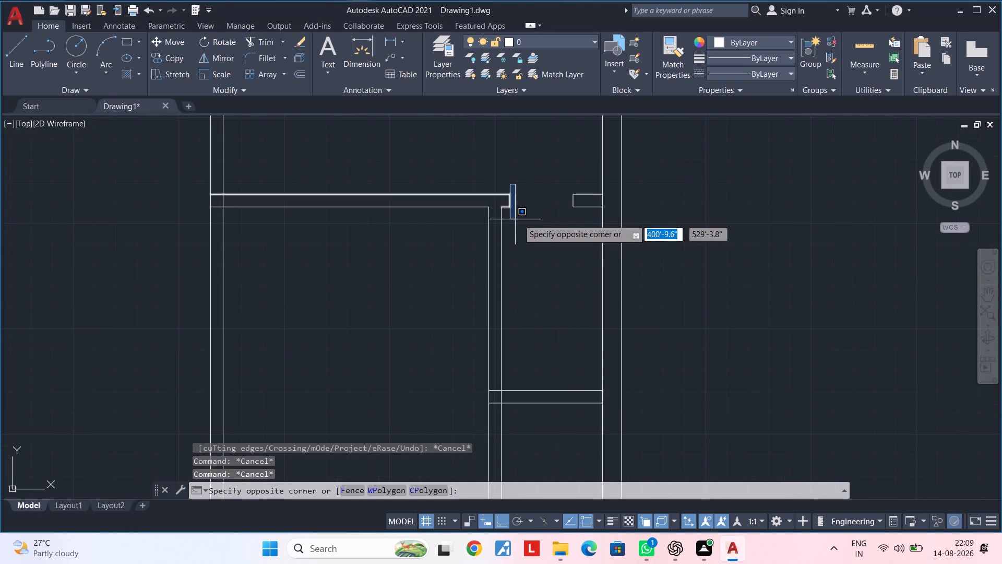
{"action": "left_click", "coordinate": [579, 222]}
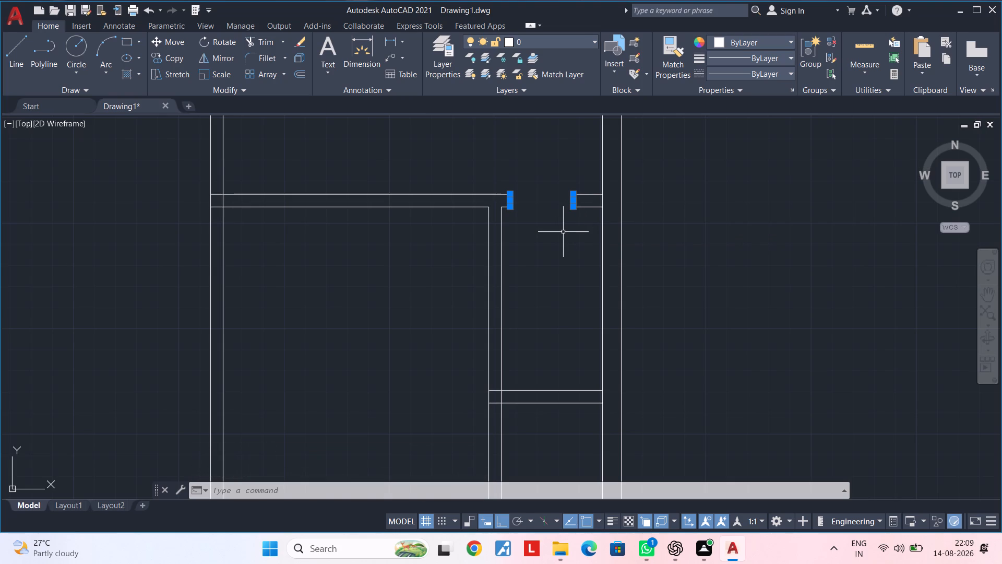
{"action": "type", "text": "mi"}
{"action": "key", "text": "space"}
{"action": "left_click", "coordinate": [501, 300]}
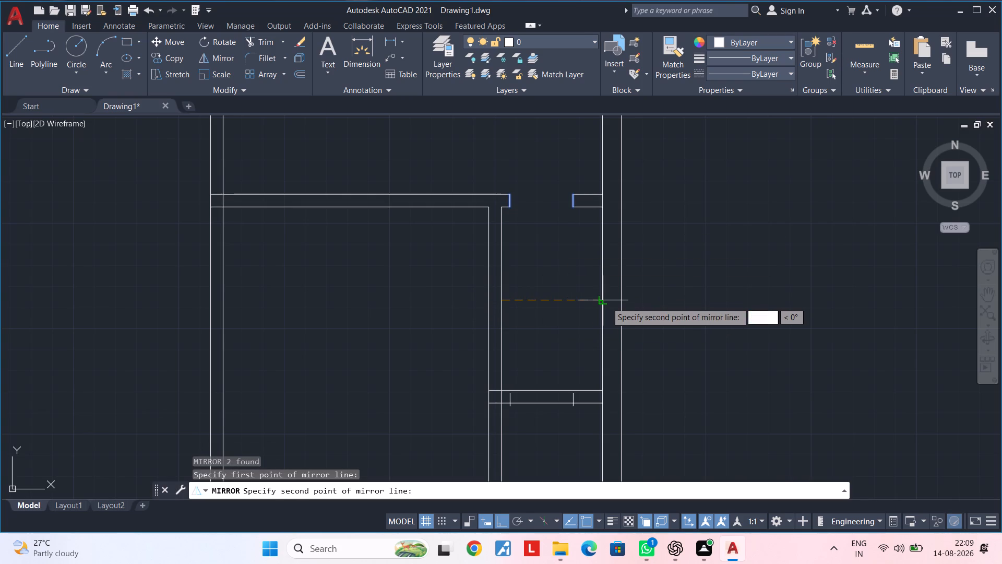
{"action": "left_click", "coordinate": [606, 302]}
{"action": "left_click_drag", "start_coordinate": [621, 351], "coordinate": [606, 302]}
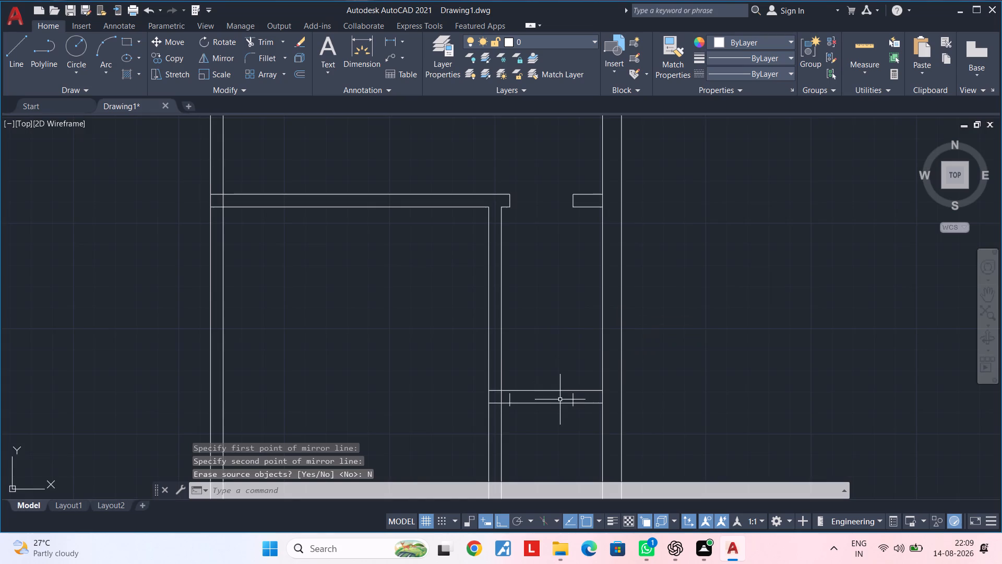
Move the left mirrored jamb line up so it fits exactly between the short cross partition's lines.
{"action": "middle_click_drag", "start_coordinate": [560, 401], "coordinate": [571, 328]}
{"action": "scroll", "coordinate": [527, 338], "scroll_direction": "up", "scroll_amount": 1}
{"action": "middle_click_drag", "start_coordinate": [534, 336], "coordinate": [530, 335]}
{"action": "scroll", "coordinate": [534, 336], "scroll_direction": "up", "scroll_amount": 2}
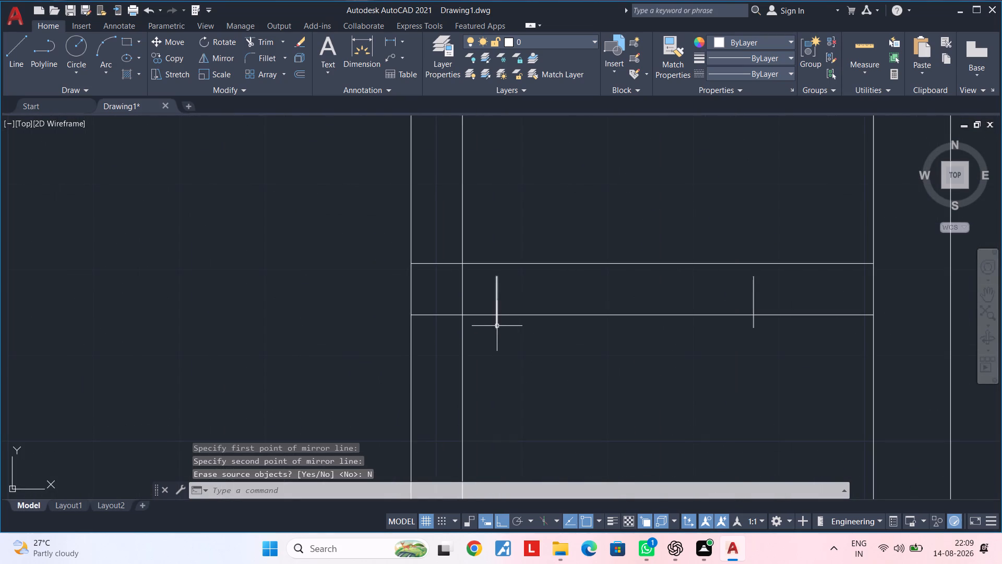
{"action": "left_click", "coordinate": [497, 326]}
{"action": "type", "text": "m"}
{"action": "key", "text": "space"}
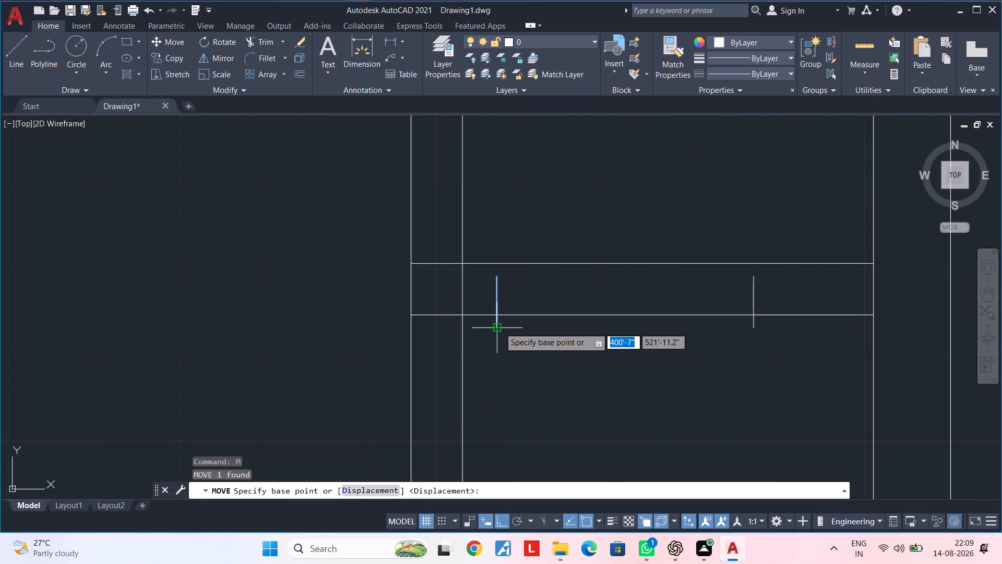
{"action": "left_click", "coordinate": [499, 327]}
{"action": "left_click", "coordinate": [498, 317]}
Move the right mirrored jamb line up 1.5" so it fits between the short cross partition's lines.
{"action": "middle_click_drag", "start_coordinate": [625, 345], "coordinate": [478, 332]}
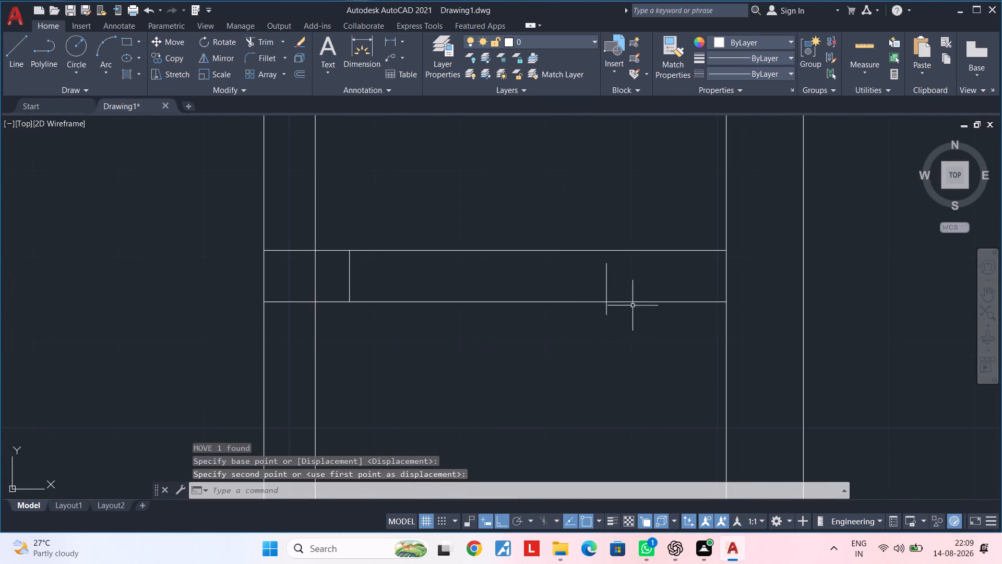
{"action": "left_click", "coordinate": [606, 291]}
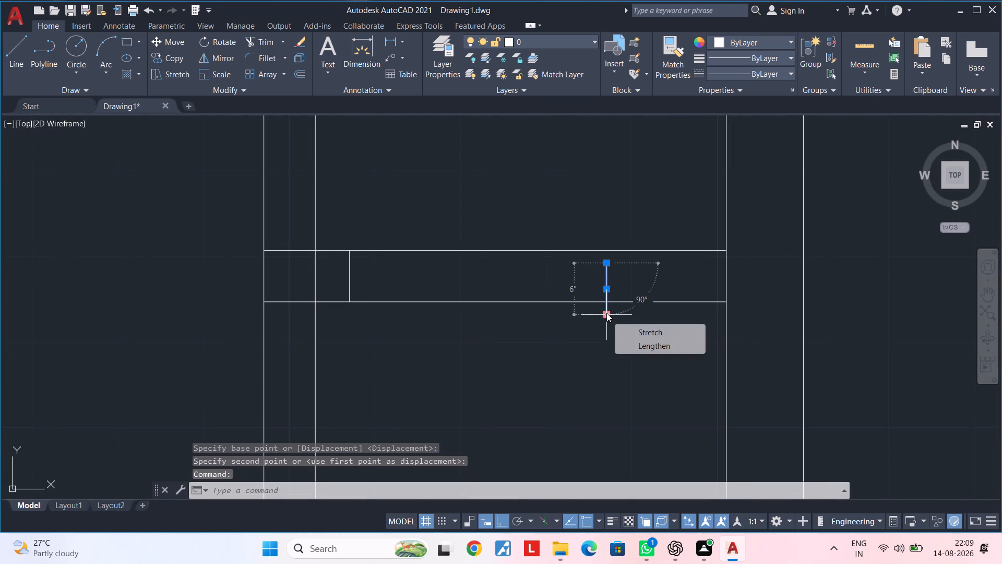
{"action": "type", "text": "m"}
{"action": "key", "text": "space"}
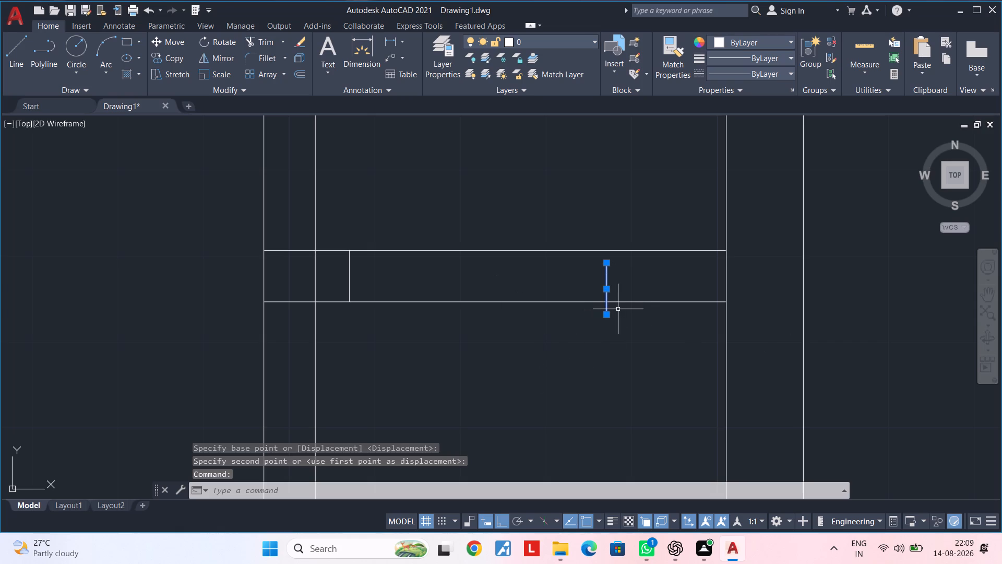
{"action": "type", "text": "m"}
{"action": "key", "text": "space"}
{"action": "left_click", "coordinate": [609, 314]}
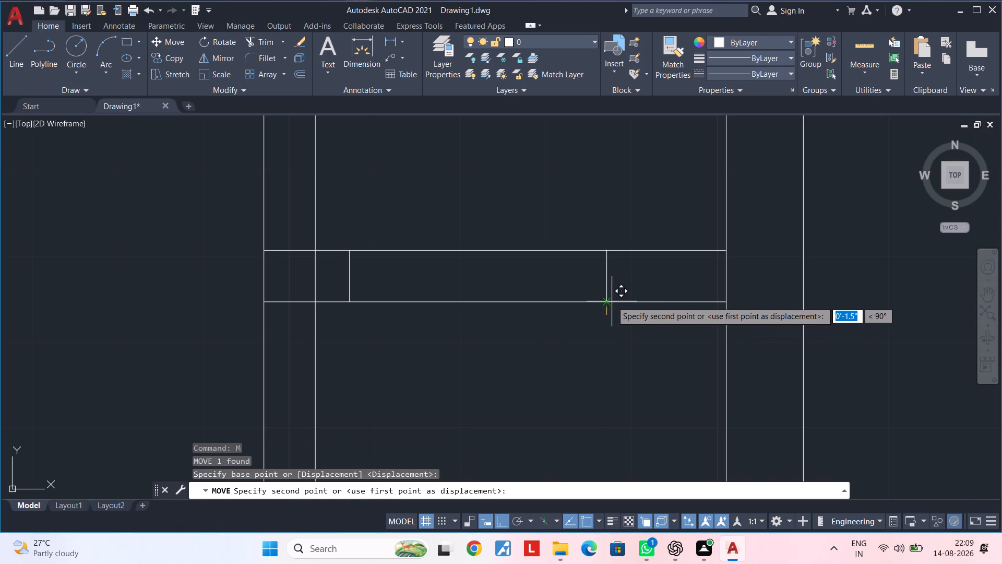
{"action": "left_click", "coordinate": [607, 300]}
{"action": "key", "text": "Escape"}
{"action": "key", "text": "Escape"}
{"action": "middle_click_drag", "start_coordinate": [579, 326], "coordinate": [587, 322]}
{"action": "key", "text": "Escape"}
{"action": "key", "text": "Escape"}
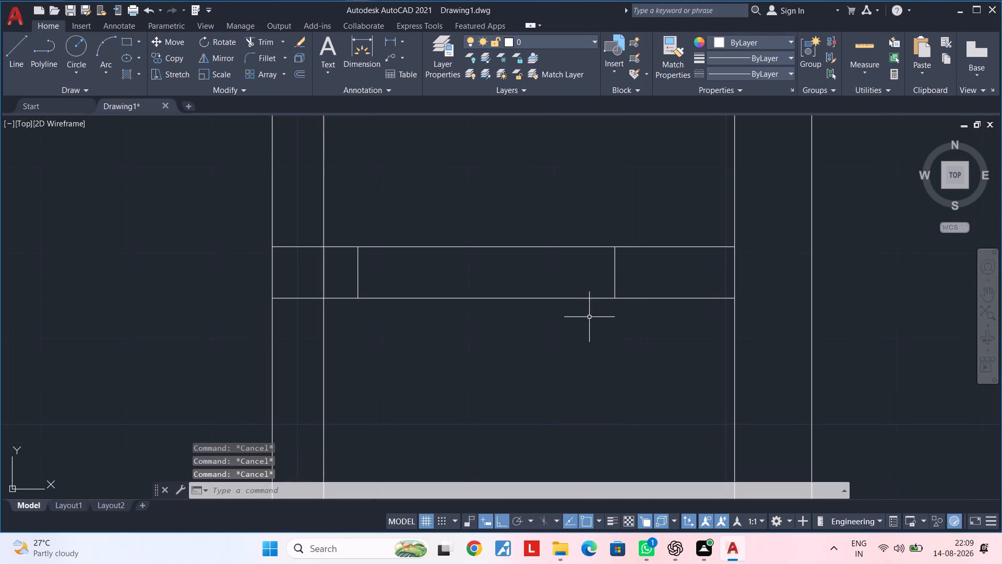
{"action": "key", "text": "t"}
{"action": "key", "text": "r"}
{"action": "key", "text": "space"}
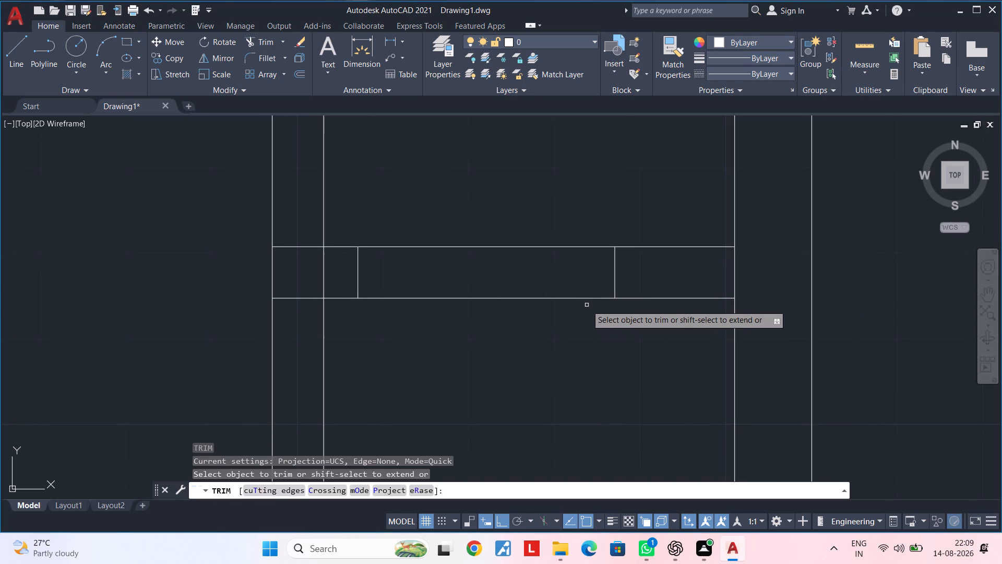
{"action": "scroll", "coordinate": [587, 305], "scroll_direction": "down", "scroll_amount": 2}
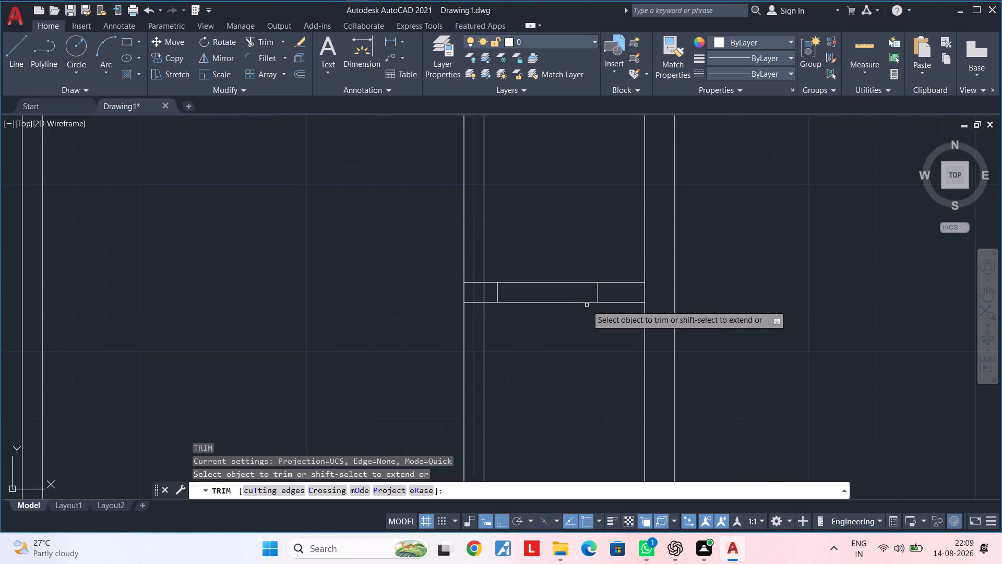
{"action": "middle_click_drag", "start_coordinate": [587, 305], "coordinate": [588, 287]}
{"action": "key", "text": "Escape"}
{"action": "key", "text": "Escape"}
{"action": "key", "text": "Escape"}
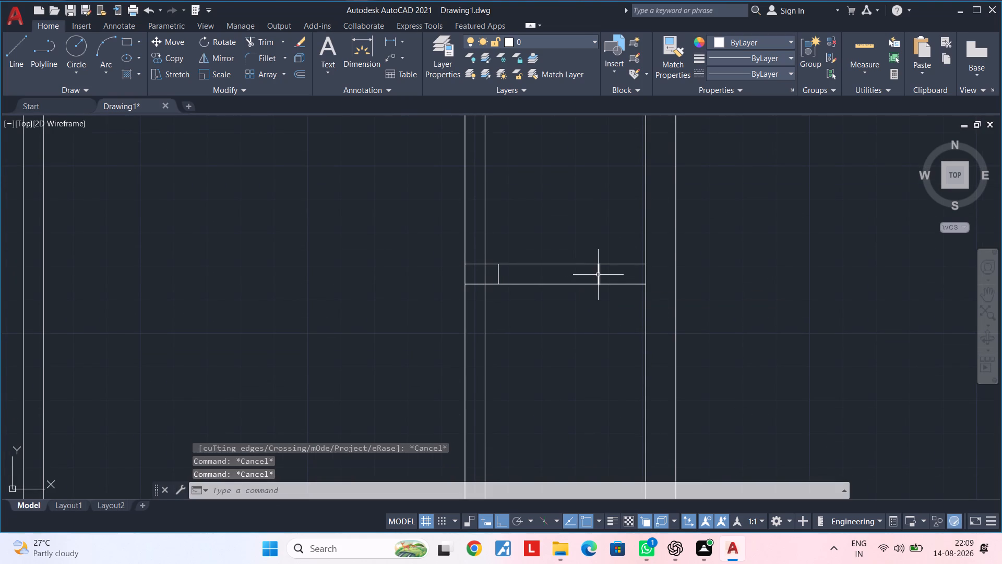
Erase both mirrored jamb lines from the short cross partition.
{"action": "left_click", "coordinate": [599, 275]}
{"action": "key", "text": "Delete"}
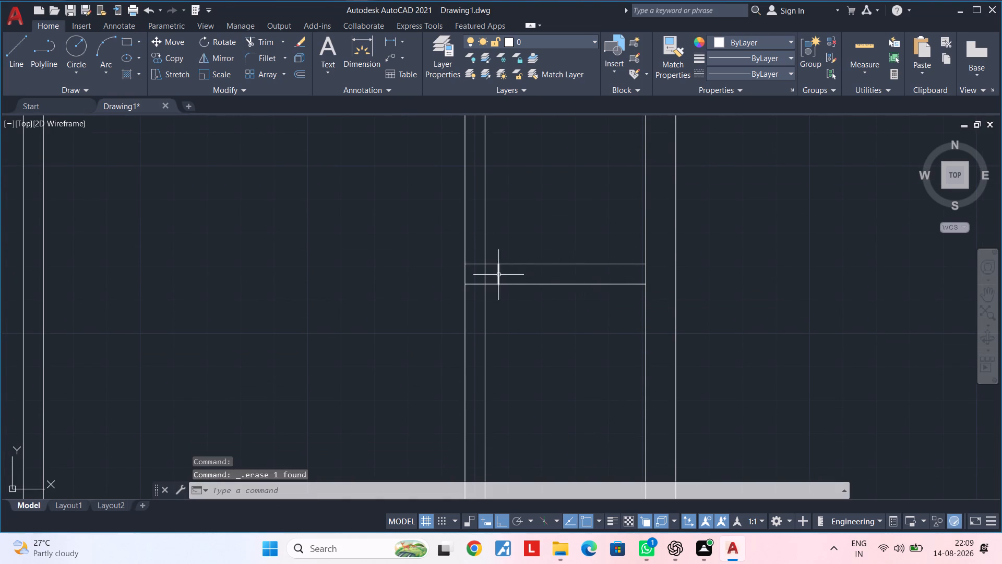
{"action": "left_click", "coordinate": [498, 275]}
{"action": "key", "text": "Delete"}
Offset the short cross partition's lower line 4" downward to set a jamb position in the vertical partition.
{"action": "scroll", "coordinate": [533, 317], "scroll_direction": "down", "scroll_amount": 1}
{"action": "middle_click_drag", "start_coordinate": [533, 317], "coordinate": [539, 295]}
{"action": "middle_click_drag", "start_coordinate": [516, 308], "coordinate": [533, 287]}
{"action": "key", "text": "Escape"}
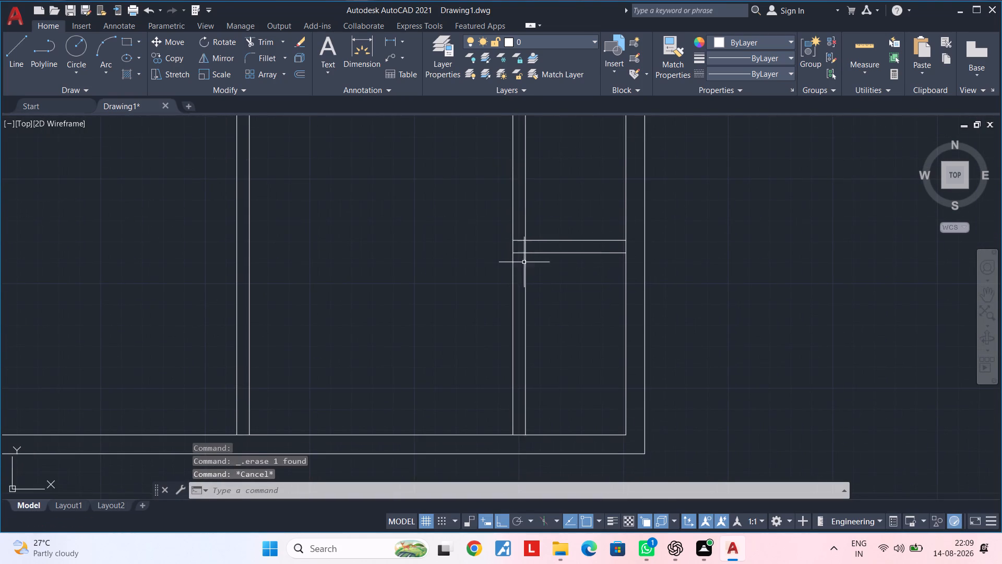
{"action": "key", "text": "Escape"}
{"action": "key", "text": "Escape"}
{"action": "key", "text": "Escape"}
{"action": "type", "text": "of 4\""}
{"action": "key", "text": "Return"}
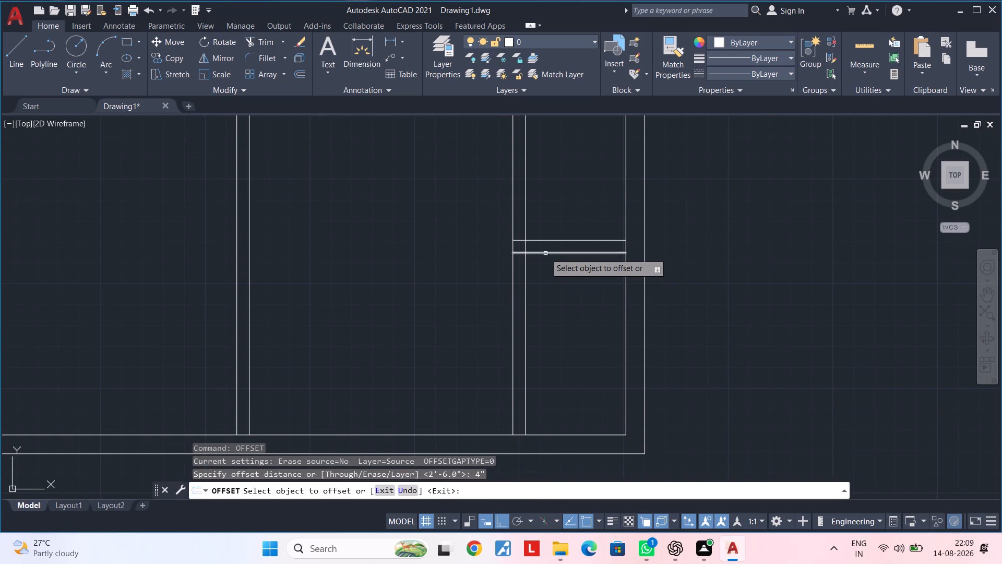
{"action": "double_click", "coordinate": [545, 253]}
{"action": "left_click", "coordinate": [547, 292]}
{"action": "key", "text": "Escape"}
{"action": "key", "text": "Escape"}
Trim the offset line inside the lower compartment, leaving a short jamb line within the vertical partition's thickness.
{"action": "type", "text": "tr"}
{"action": "key", "text": "space"}
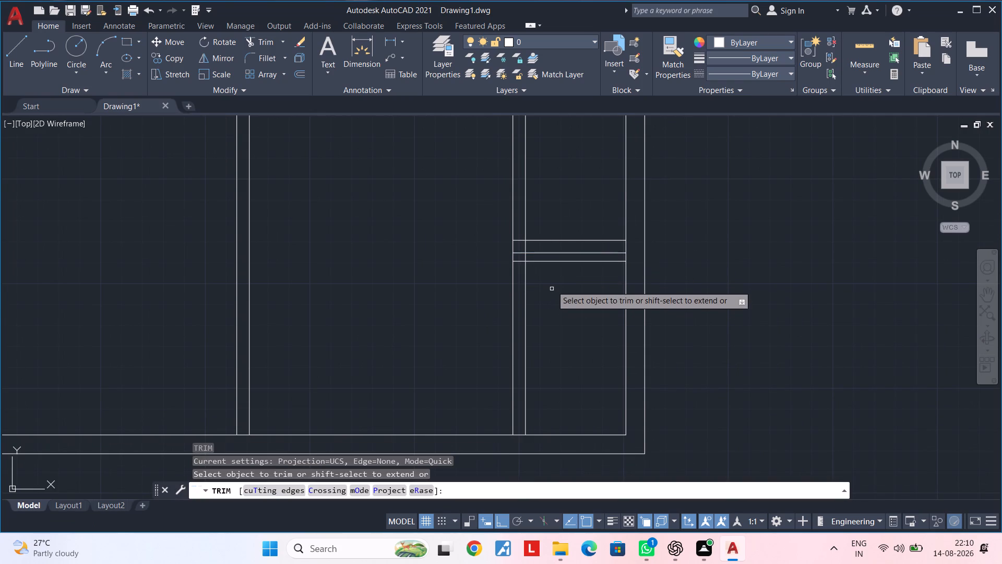
{"action": "left_click", "coordinate": [543, 261]}
{"action": "scroll", "coordinate": [532, 263], "scroll_direction": "up", "scroll_amount": 3}
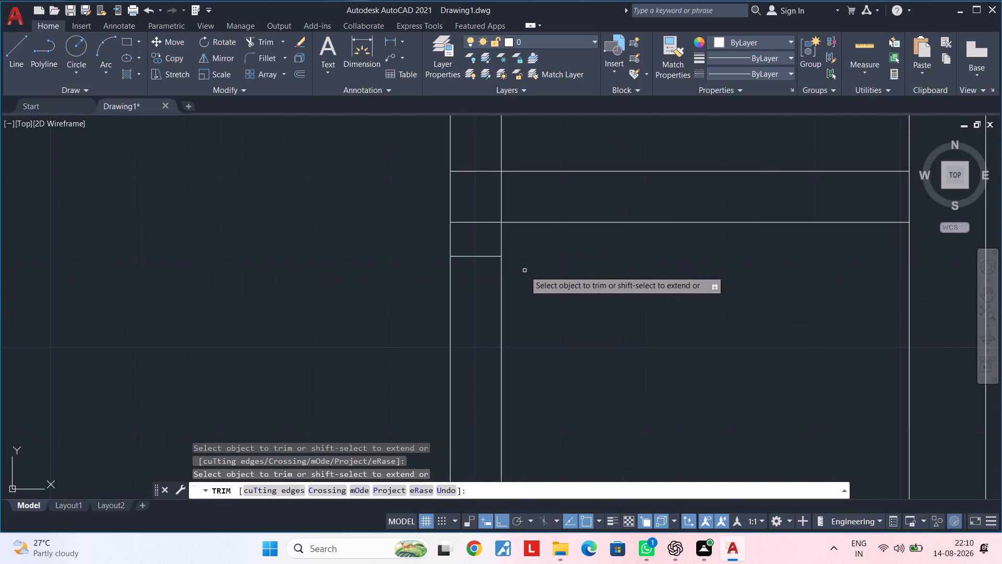
{"action": "middle_click_drag", "start_coordinate": [524, 271], "coordinate": [553, 271]}
{"action": "key", "text": "Escape"}
{"action": "key", "text": "Escape"}
{"action": "key", "text": "Escape"}
{"action": "key", "text": "Escape"}
{"action": "key", "text": "Escape"}
{"action": "key", "text": "Escape"}
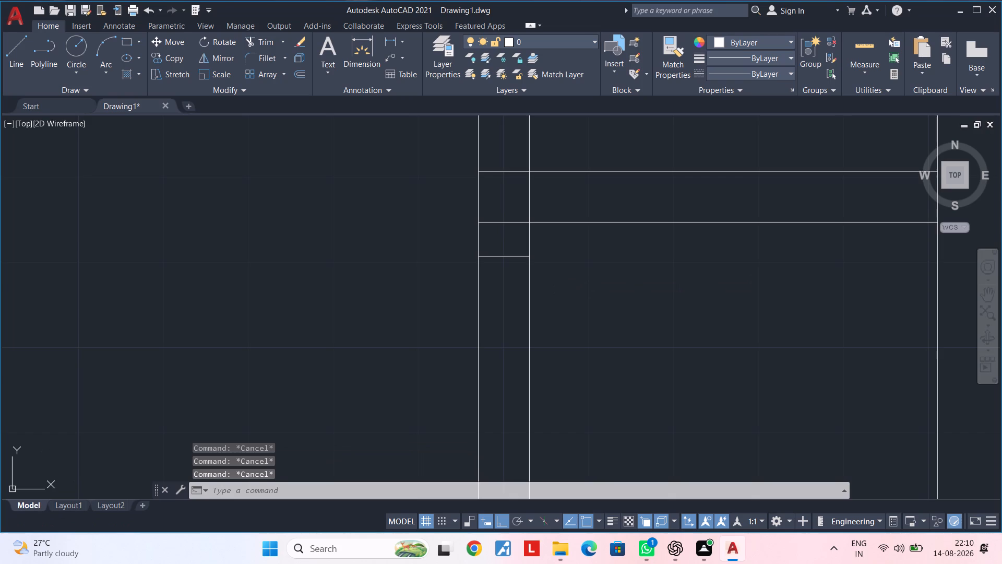
Offset the short jamb line 2'6" downward within the vertical partition to mark the opening's other jamb.
{"action": "type", "text": "of"}
{"action": "key", "text": "space"}
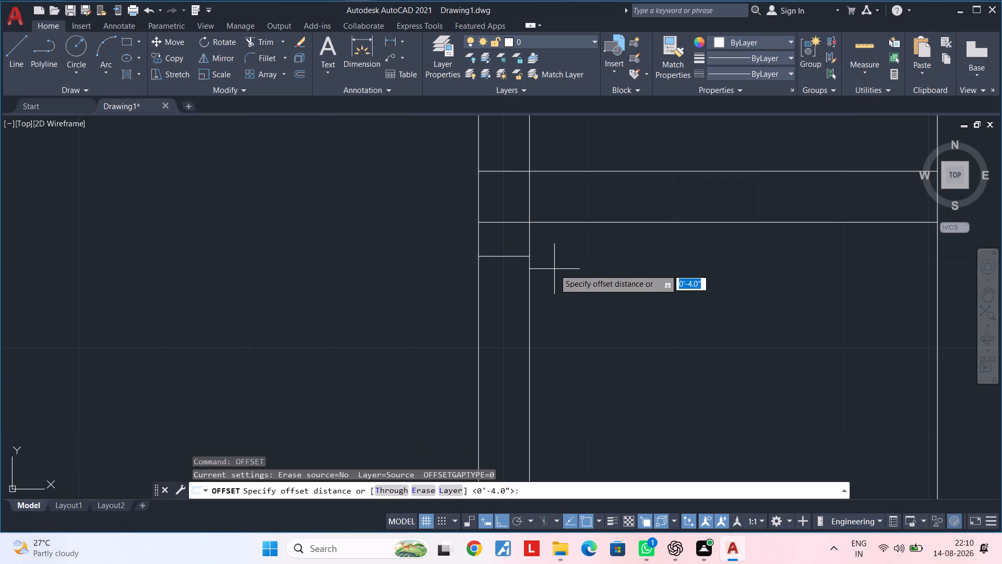
{"action": "type", "text": "2'"}
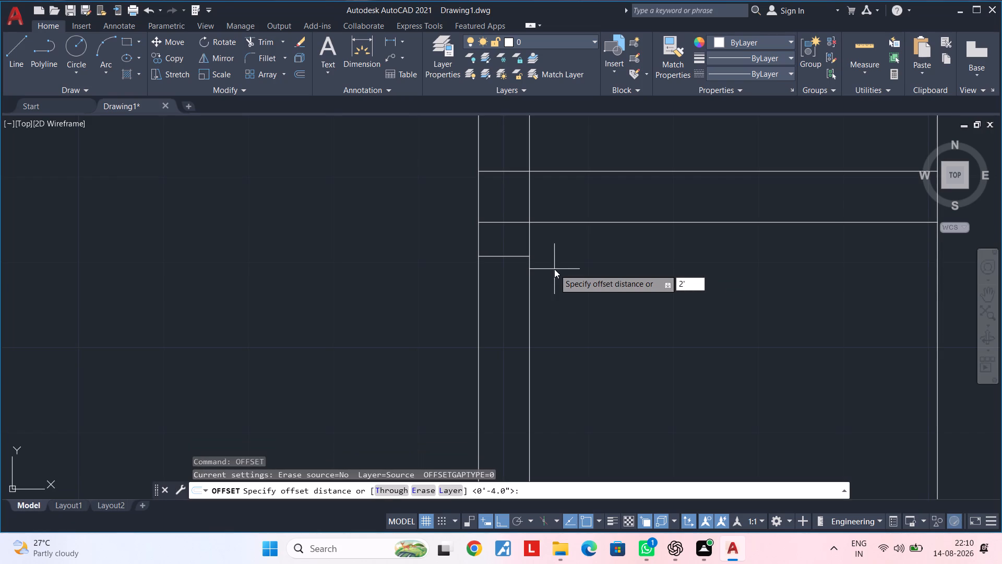
{"action": "type", "text": "6\""}
{"action": "key", "text": "Return"}
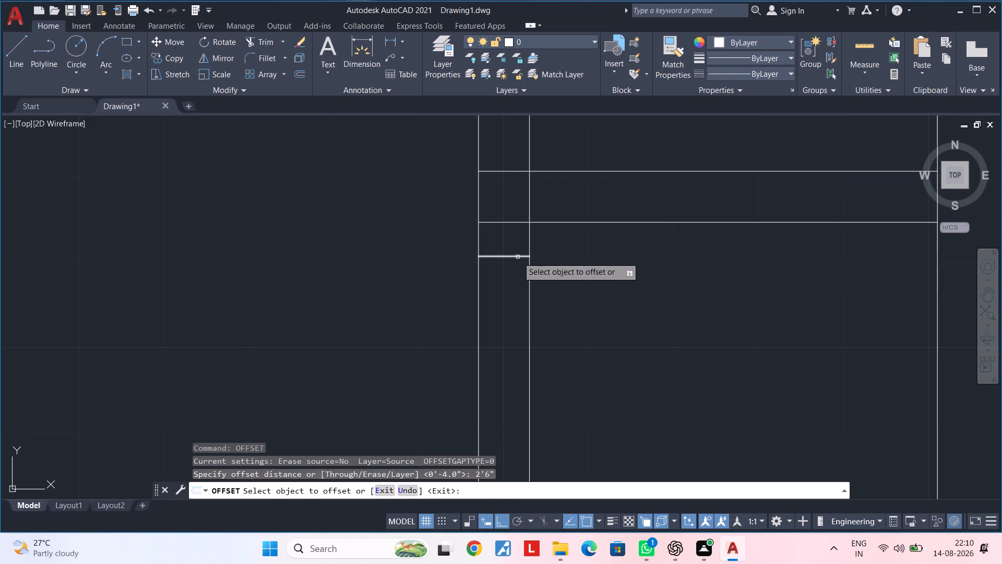
{"action": "left_click", "coordinate": [514, 257]}
{"action": "scroll", "coordinate": [516, 321], "scroll_direction": "down", "scroll_amount": 2}
{"action": "middle_click_drag", "start_coordinate": [516, 321], "coordinate": [514, 278]}
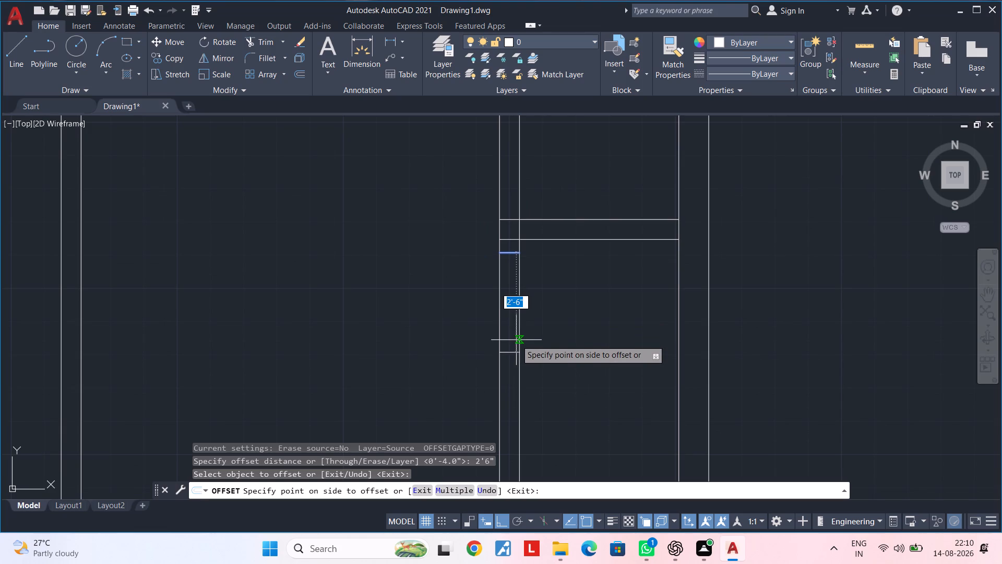
{"action": "left_click", "coordinate": [510, 342]}
{"action": "key", "text": "Escape"}
{"action": "key", "text": "Escape"}
Trim both lines of the vertical partition between the two jamb lines to open the doorway.
{"action": "type", "text": "tr"}
{"action": "key", "text": "space"}
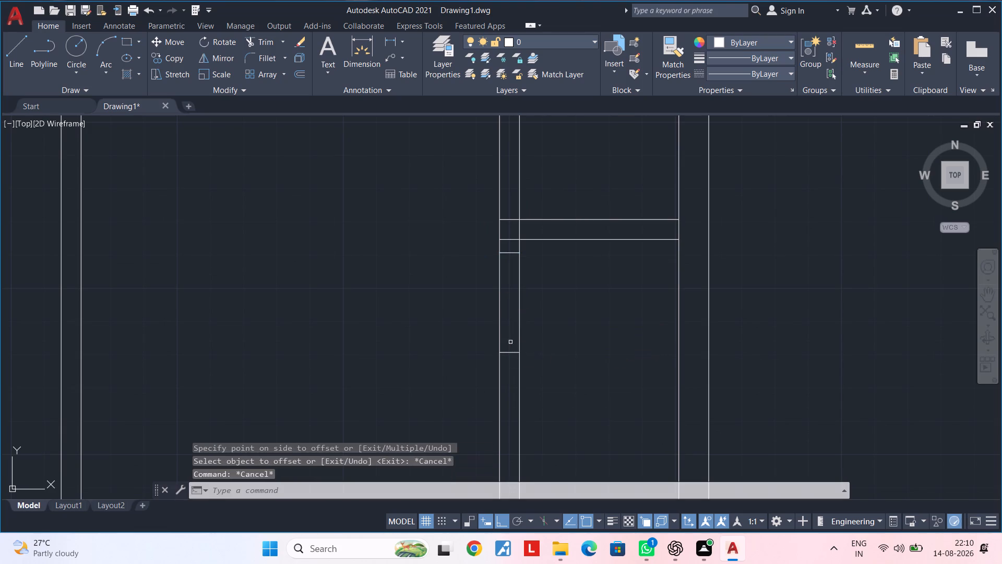
{"action": "left_click_drag", "start_coordinate": [550, 311], "coordinate": [481, 310]}
Trim the overlapping lines inside the junction where the short cross partition meets the vertical partition.
{"action": "scroll", "coordinate": [511, 228], "scroll_direction": "up", "scroll_amount": 1}
{"action": "left_click_drag", "start_coordinate": [514, 205], "coordinate": [516, 246]}
{"action": "left_click", "coordinate": [516, 247]}
{"action": "left_click", "coordinate": [516, 231]}
{"action": "left_click_drag", "start_coordinate": [523, 230], "coordinate": [547, 228]}
{"action": "left_click_drag", "start_coordinate": [542, 228], "coordinate": [511, 232]}
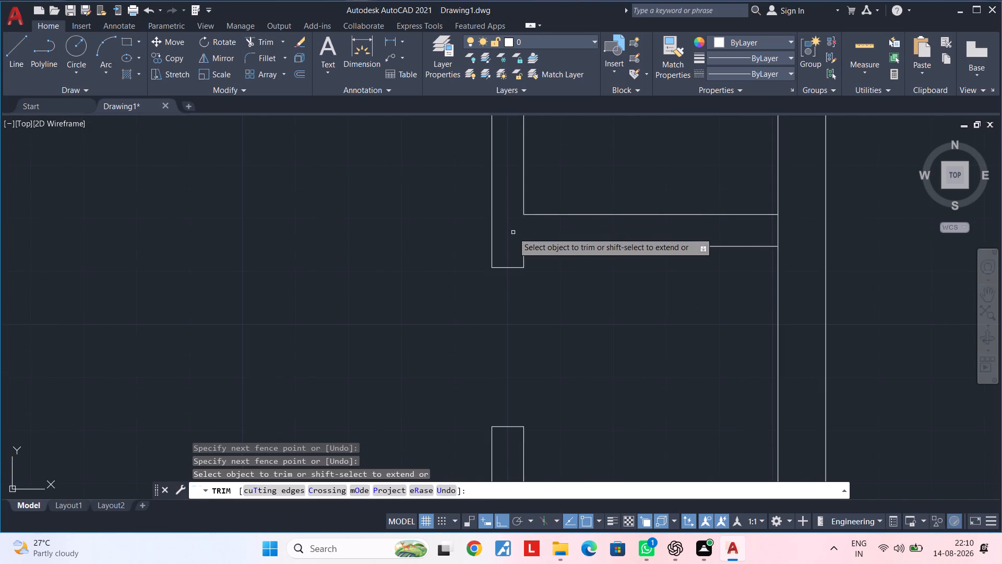
Trim the exterior walls' inner lines where the short cross partition and the vertical partition's lower end meet them.
{"action": "scroll", "coordinate": [514, 232], "scroll_direction": "down", "scroll_amount": 2}
{"action": "middle_click", "coordinate": [547, 245]}
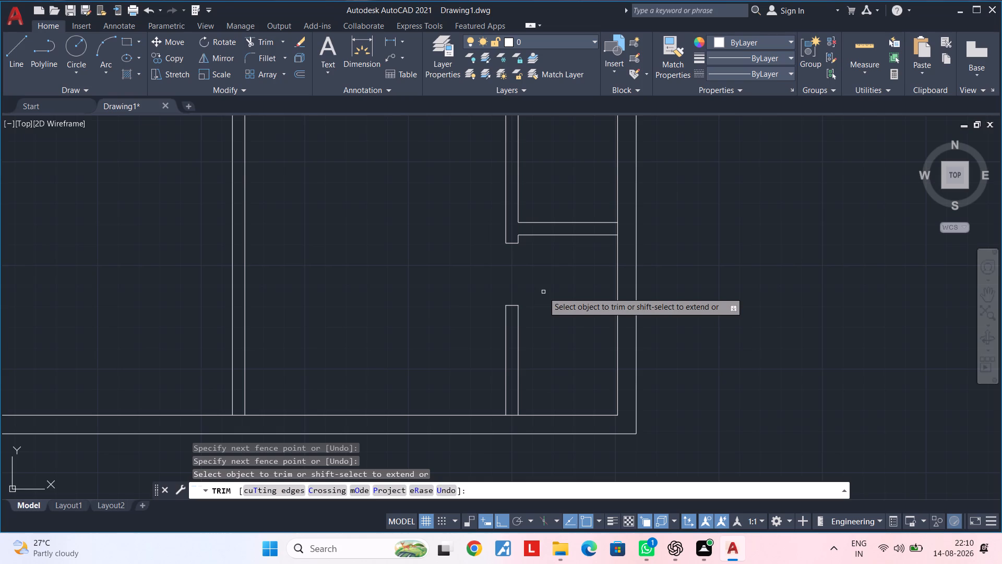
{"action": "middle_click_drag", "start_coordinate": [547, 291], "coordinate": [522, 299]}
{"action": "scroll", "coordinate": [575, 232], "scroll_direction": "up", "scroll_amount": 2}
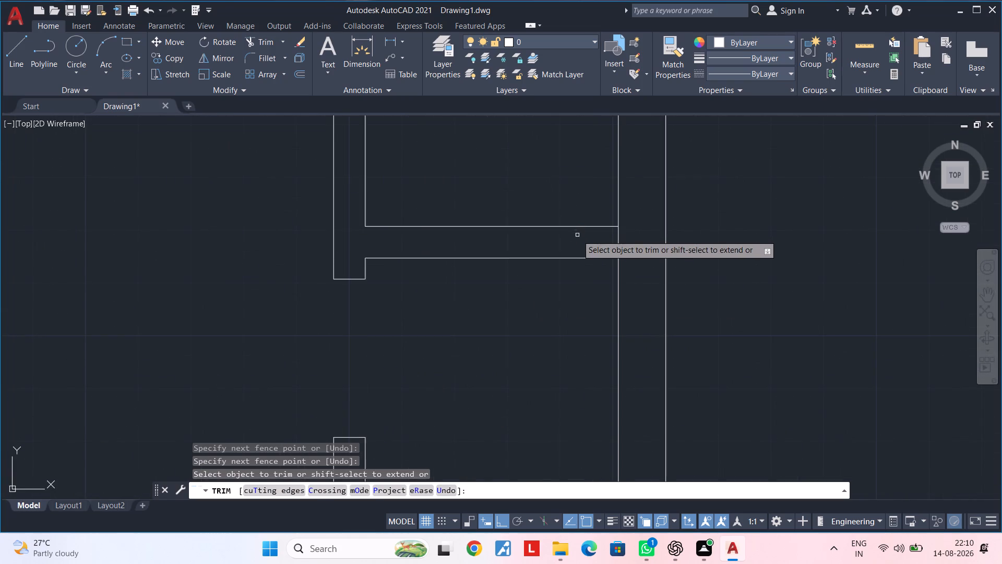
{"action": "left_click_drag", "start_coordinate": [577, 235], "coordinate": [623, 236]}
{"action": "scroll", "coordinate": [621, 240], "scroll_direction": "down", "scroll_amount": 3}
{"action": "middle_click_drag", "start_coordinate": [587, 280], "coordinate": [587, 225]}
{"action": "scroll", "coordinate": [567, 316], "scroll_direction": "up", "scroll_amount": 3}
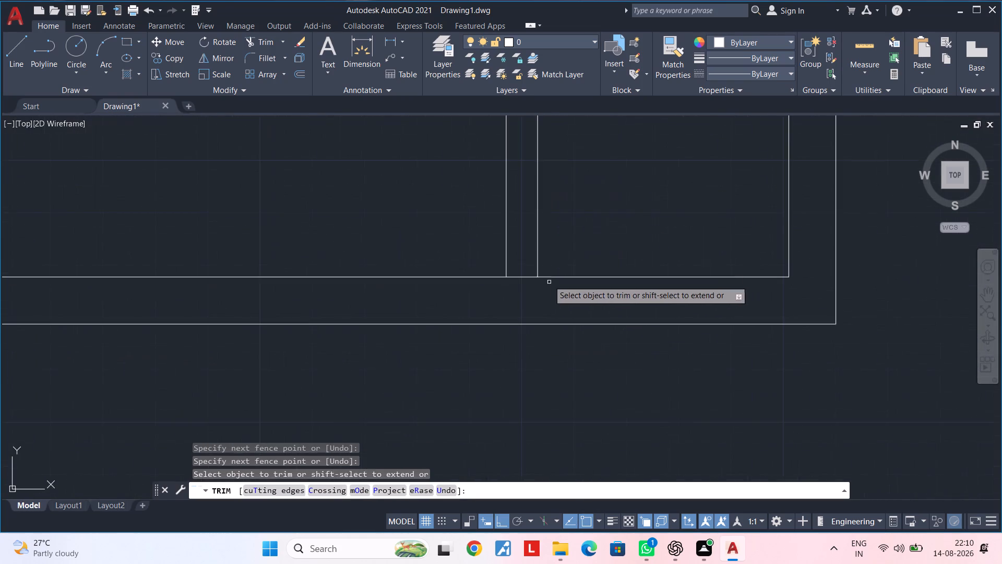
{"action": "left_click", "coordinate": [524, 263]}
{"action": "left_click_drag", "start_coordinate": [524, 281], "coordinate": [524, 296]}
{"action": "scroll", "coordinate": [578, 251], "scroll_direction": "down", "scroll_amount": 3}
{"action": "middle_click_drag", "start_coordinate": [593, 224], "coordinate": [598, 334]}
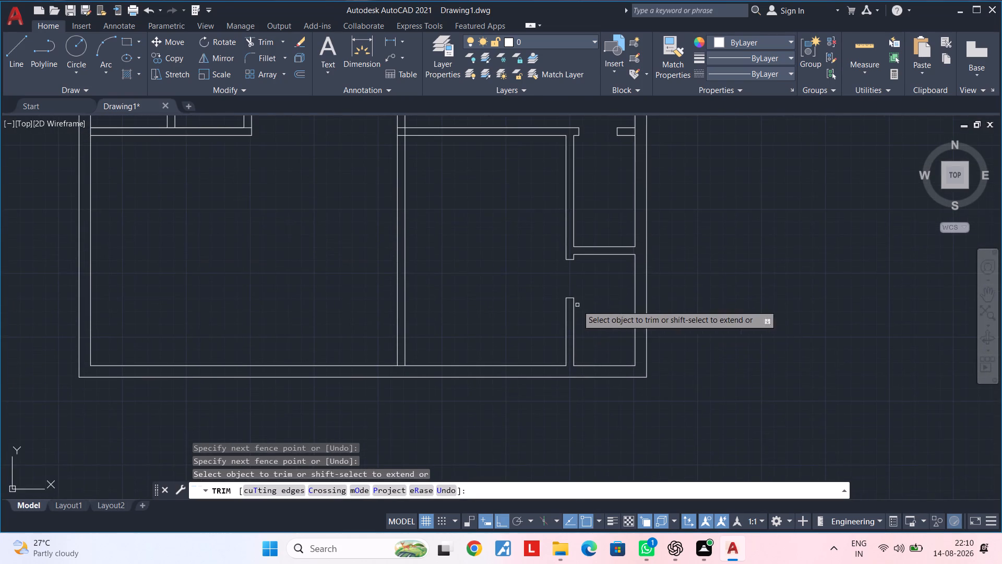
{"action": "middle_click_drag", "start_coordinate": [540, 263], "coordinate": [539, 334]}
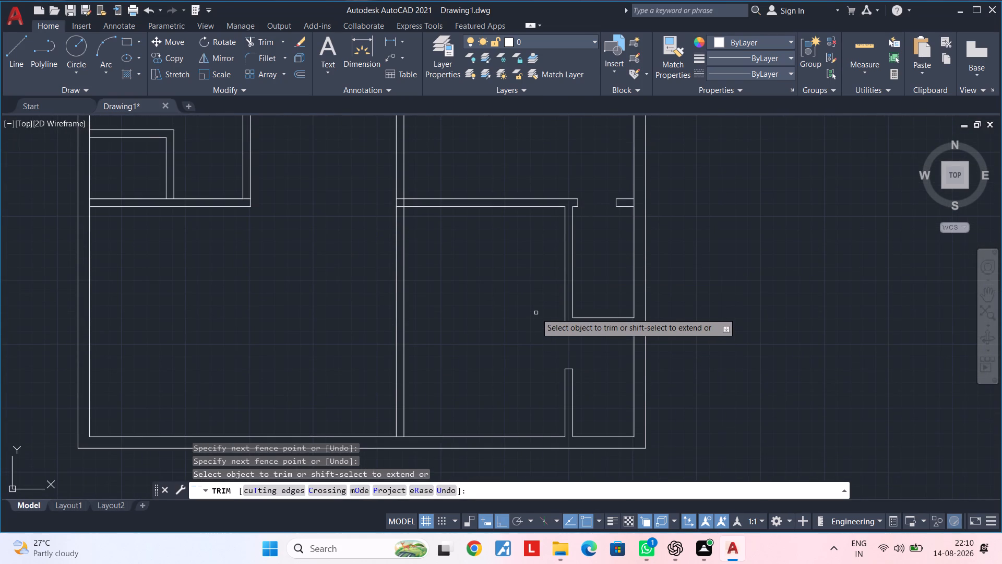
{"action": "scroll", "coordinate": [485, 338], "scroll_direction": "down", "scroll_amount": 1}
{"action": "middle_click_drag", "start_coordinate": [484, 338], "coordinate": [559, 295]}
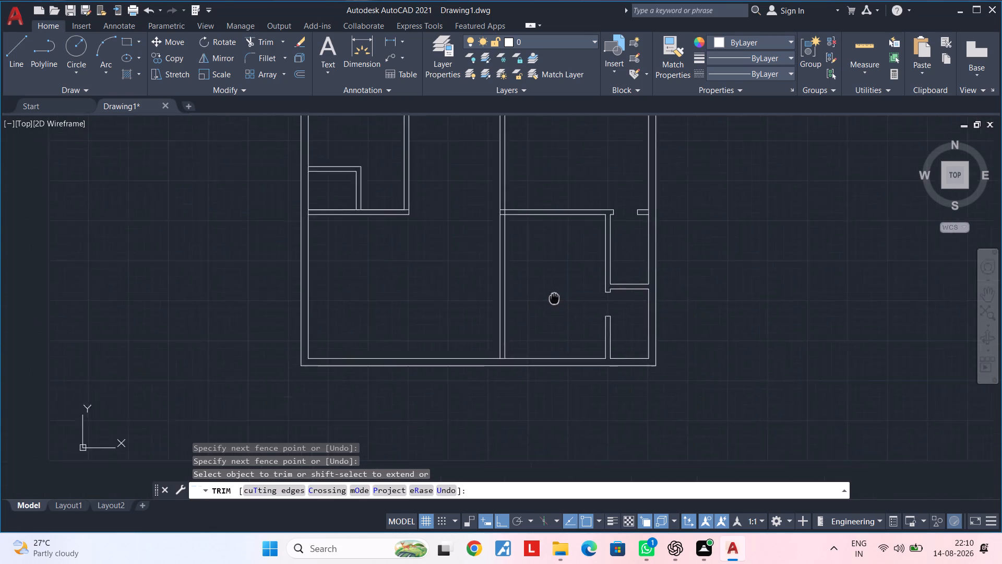
{"action": "middle_click_drag", "start_coordinate": [559, 295], "coordinate": [589, 276]}
{"action": "middle_click_drag", "start_coordinate": [563, 311], "coordinate": [578, 300]}
{"action": "key", "text": "Escape"}
{"action": "key", "text": "Escape"}
{"action": "key", "text": "Escape"}
Offset the bottom exterior wall's inner line 4" upward across the foot of the central vertical partition.
{"action": "middle_click_drag", "start_coordinate": [580, 303], "coordinate": [596, 280]}
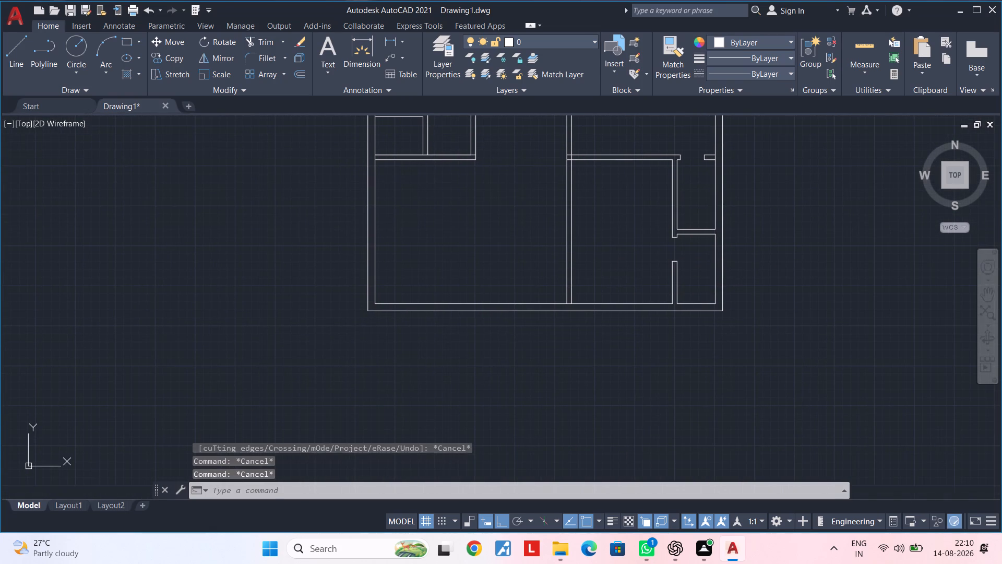
{"action": "key", "text": "Escape"}
{"action": "scroll", "coordinate": [569, 295], "scroll_direction": "up", "scroll_amount": 3}
{"action": "middle_click_drag", "start_coordinate": [593, 296], "coordinate": [569, 318]}
{"action": "key", "text": "Escape"}
{"action": "key", "text": "Escape"}
{"action": "key", "text": "Escape"}
{"action": "type", "text": "of"}
{"action": "key", "text": "space"}
{"action": "type", "text": "4\""}
{"action": "key", "text": "Return"}
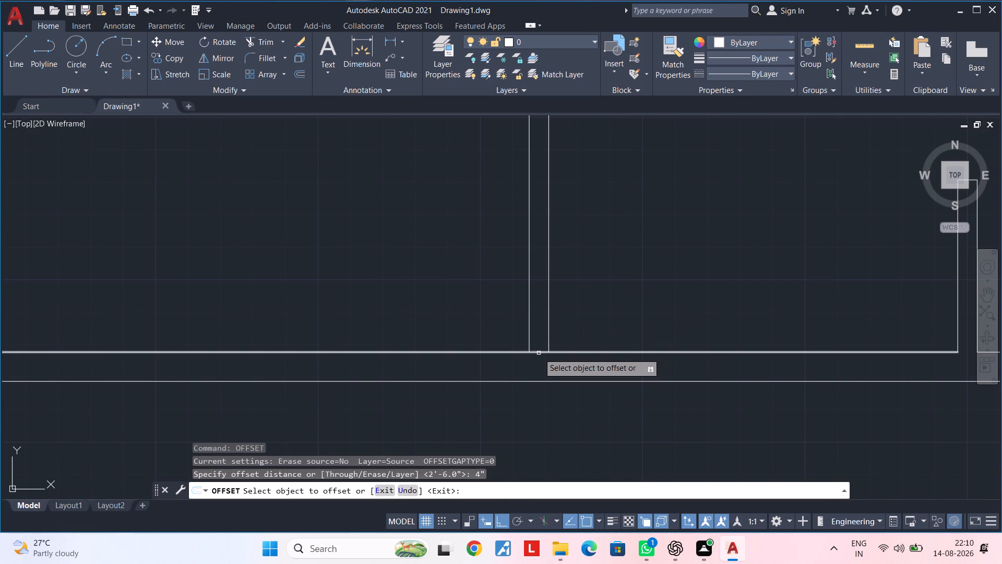
{"action": "left_click", "coordinate": [539, 353]}
{"action": "left_click", "coordinate": [542, 307]}
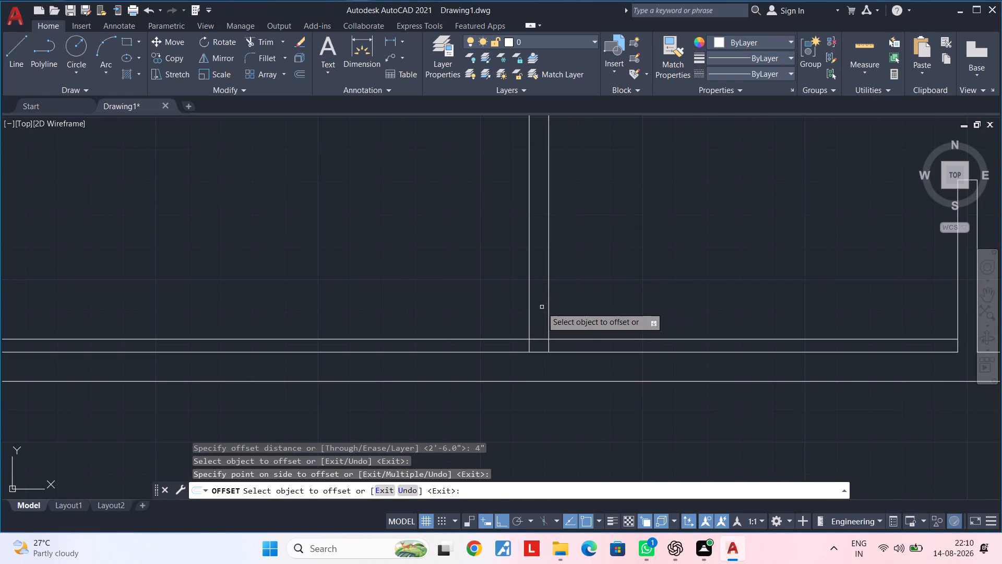
{"action": "key", "text": "Escape"}
{"action": "key", "text": "Escape"}
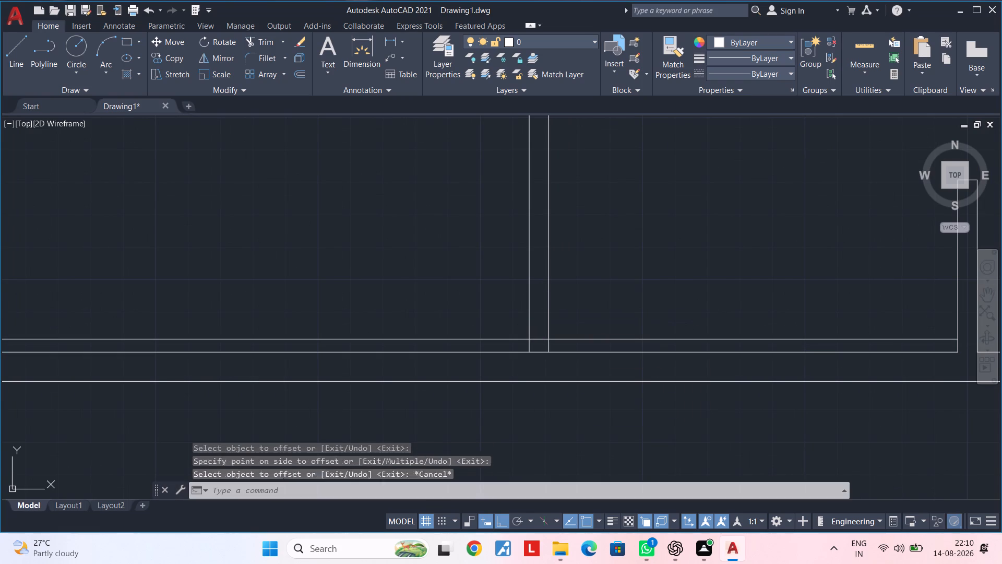
Trim the offset line on both sides of the central partition, leaving a short jamb line within its thickness.
{"action": "type", "text": "tr"}
{"action": "key", "text": "space"}
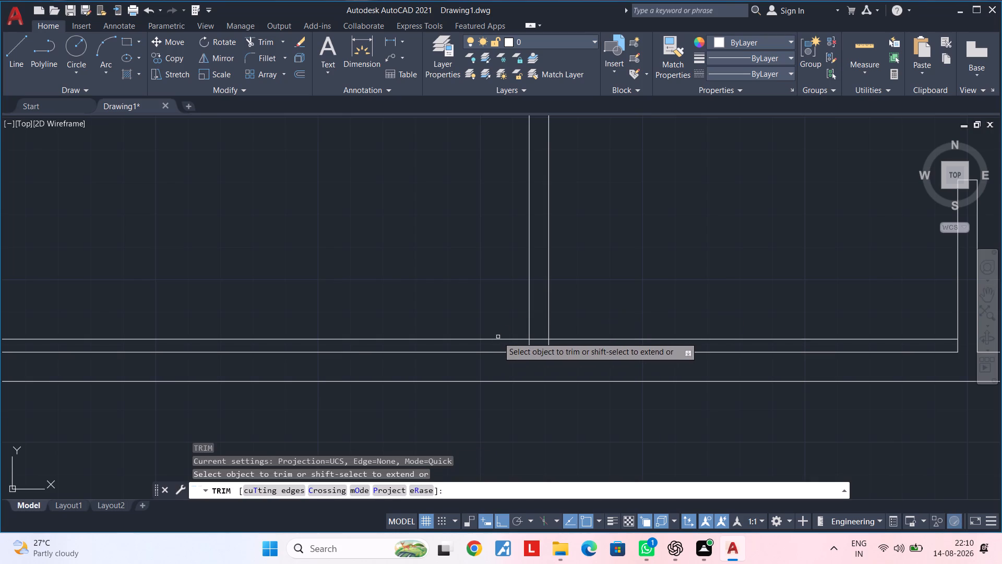
{"action": "left_click", "coordinate": [498, 337]}
{"action": "left_click", "coordinate": [495, 340]}
{"action": "left_click", "coordinate": [608, 340]}
{"action": "scroll", "coordinate": [621, 340], "scroll_direction": "down", "scroll_amount": 1}
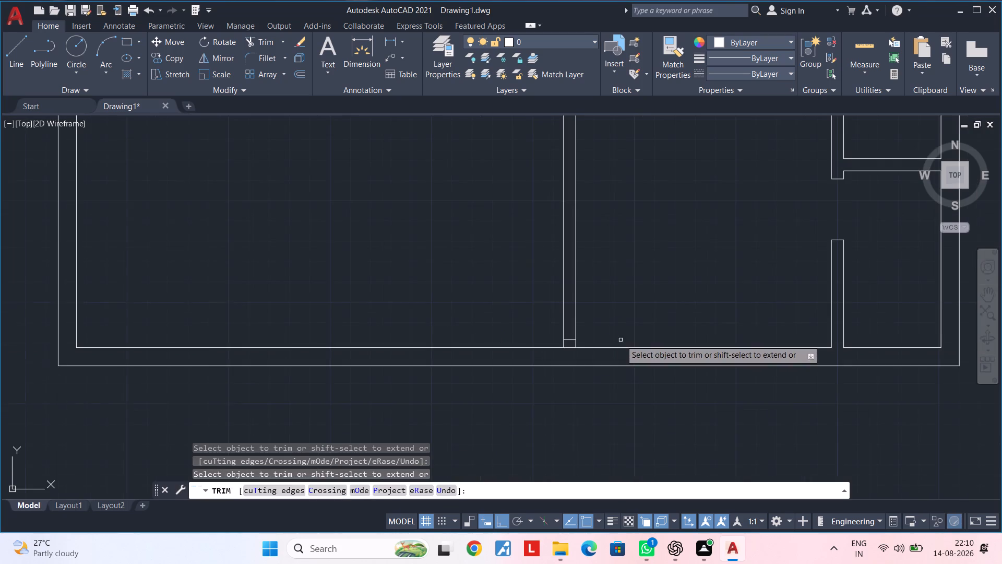
{"action": "middle_click_drag", "start_coordinate": [621, 340], "coordinate": [590, 344]}
{"action": "key", "text": "Escape"}
{"action": "key", "text": "Escape"}
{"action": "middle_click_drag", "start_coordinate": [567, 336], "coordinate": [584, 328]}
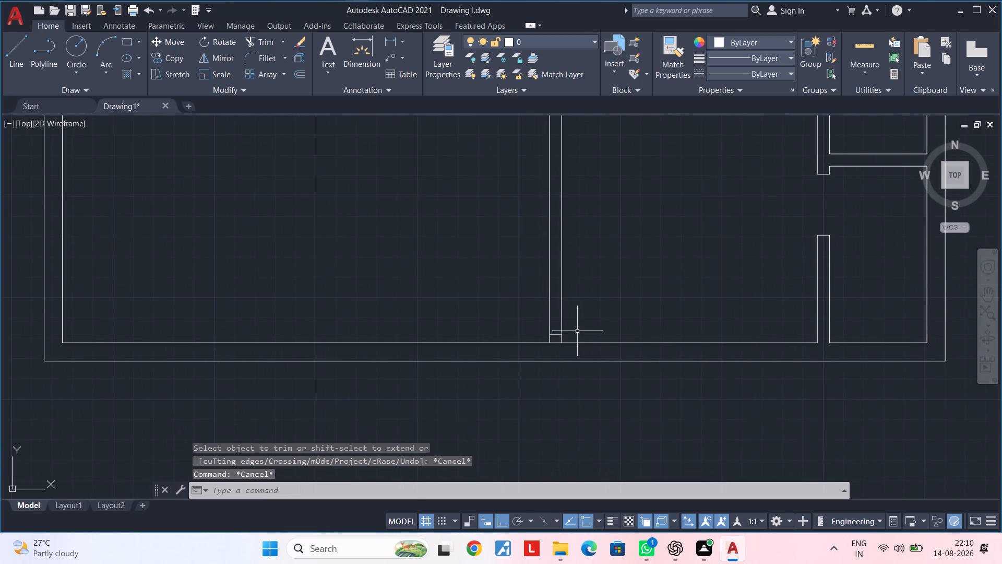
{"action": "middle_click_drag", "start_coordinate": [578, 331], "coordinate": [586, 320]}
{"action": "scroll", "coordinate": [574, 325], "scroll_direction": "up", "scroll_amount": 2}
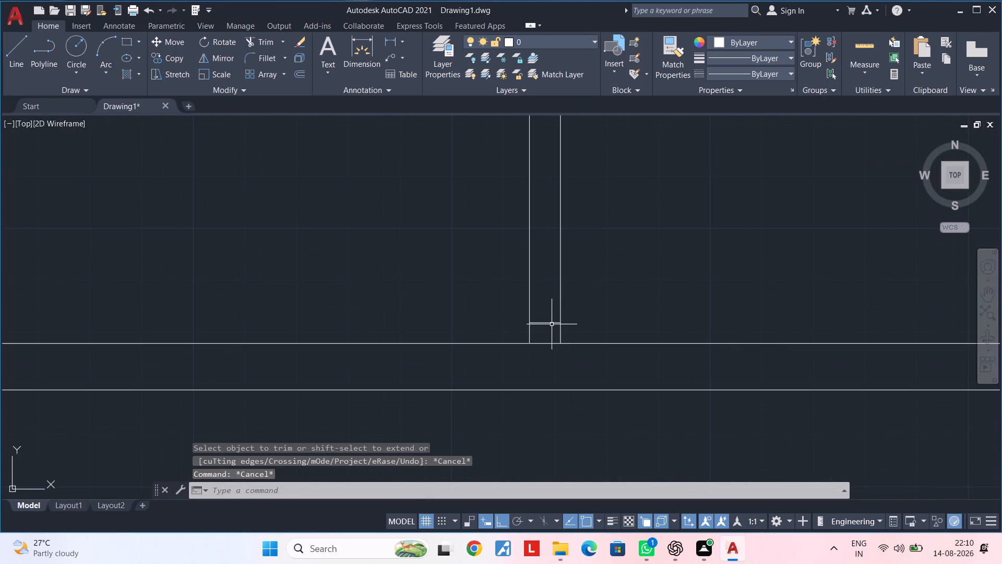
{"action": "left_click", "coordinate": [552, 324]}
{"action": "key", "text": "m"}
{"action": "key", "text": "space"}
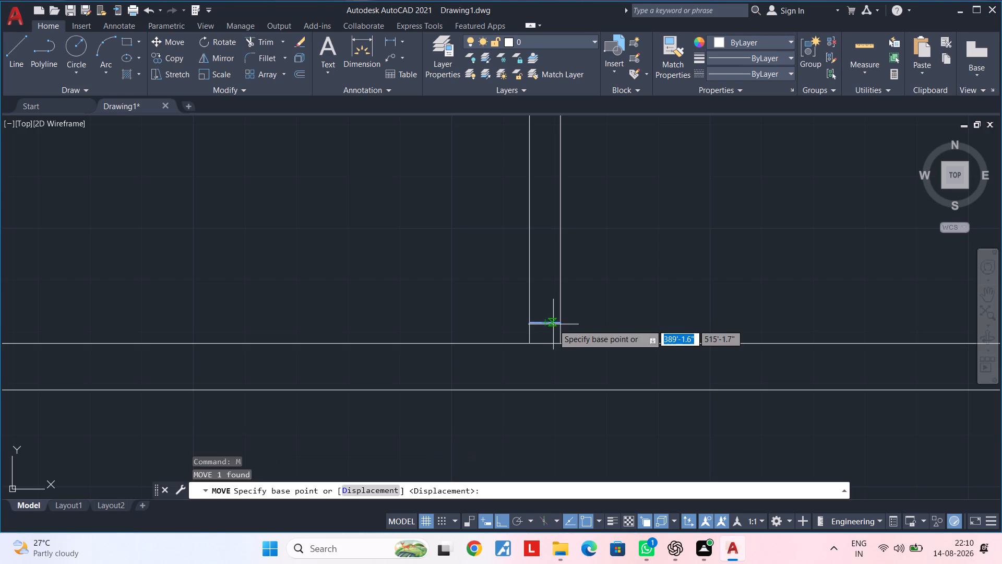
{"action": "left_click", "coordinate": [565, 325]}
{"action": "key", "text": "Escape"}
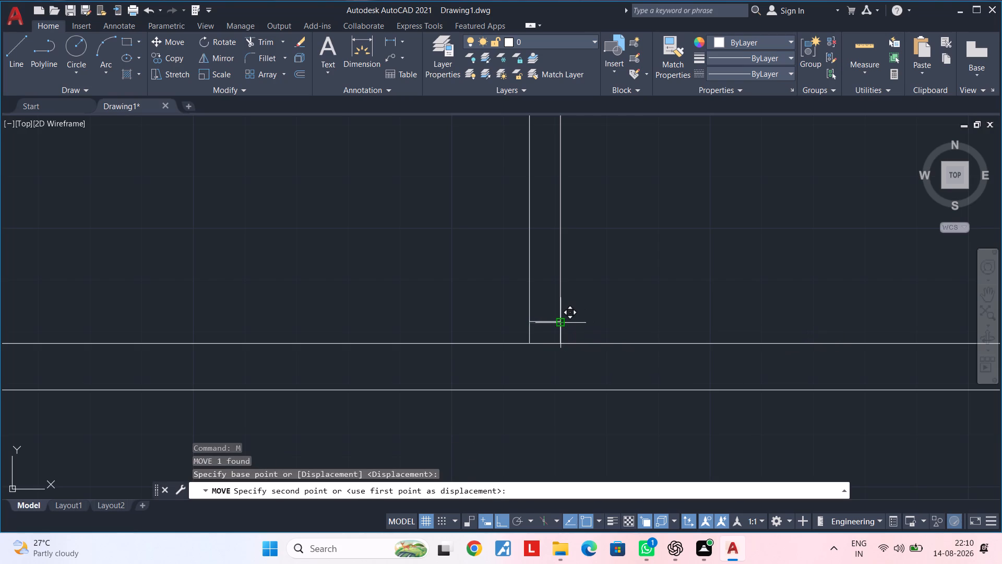
Move the central partition's jamb line 6" upward, away from the bottom exterior wall.
{"action": "left_click", "coordinate": [555, 323]}
{"action": "key", "text": "m"}
{"action": "key", "text": "space"}
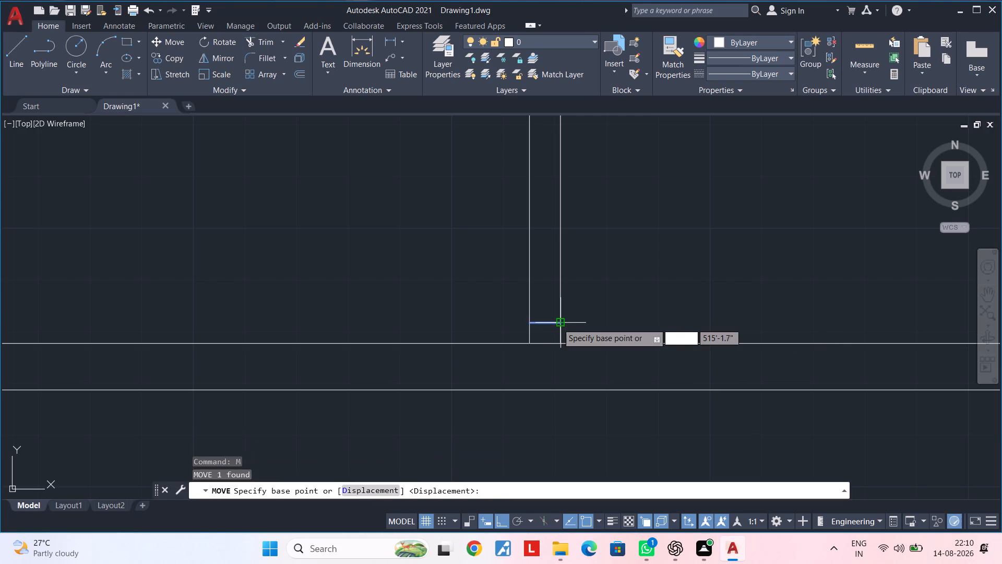
{"action": "left_click", "coordinate": [557, 323]}
{"action": "type", "text": "6\""}
{"action": "key", "text": "Return"}
{"action": "scroll", "coordinate": [572, 300], "scroll_direction": "down", "scroll_amount": 2}
{"action": "middle_click_drag", "start_coordinate": [589, 300], "coordinate": [569, 340]}
{"action": "key", "text": "Escape"}
{"action": "key", "text": "Escape"}
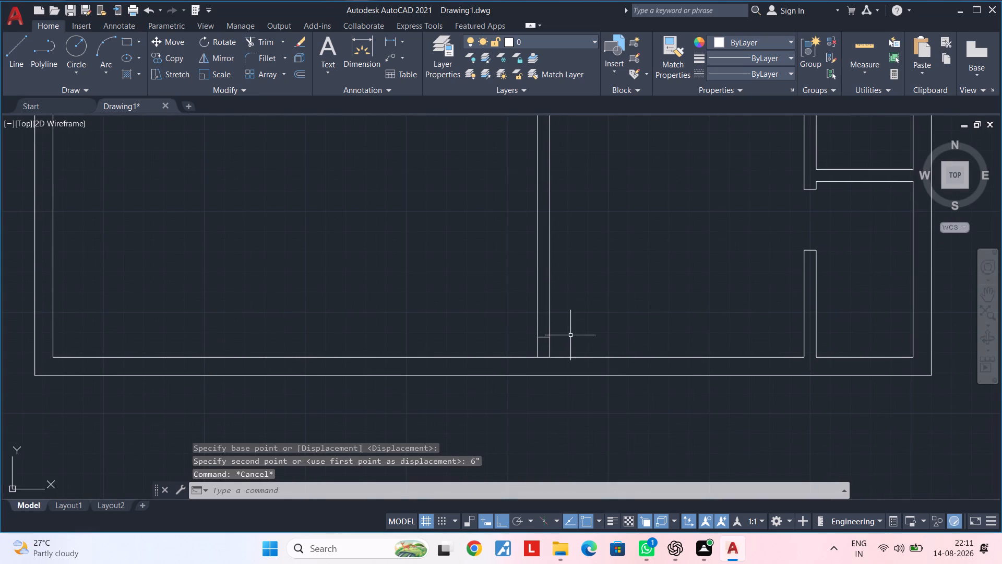
Offset the central partition's jamb line 3' upward to set the opposite jamb.
{"action": "key", "text": "Escape"}
{"action": "type", "text": "of 3'"}
{"action": "key", "text": "Return"}
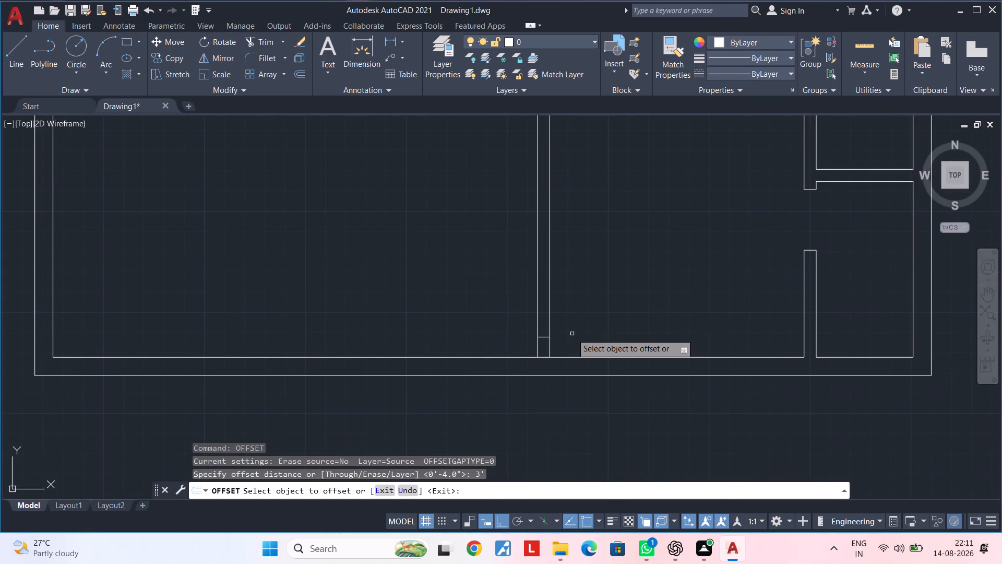
{"action": "scroll", "coordinate": [538, 335], "scroll_direction": "up", "scroll_amount": 2}
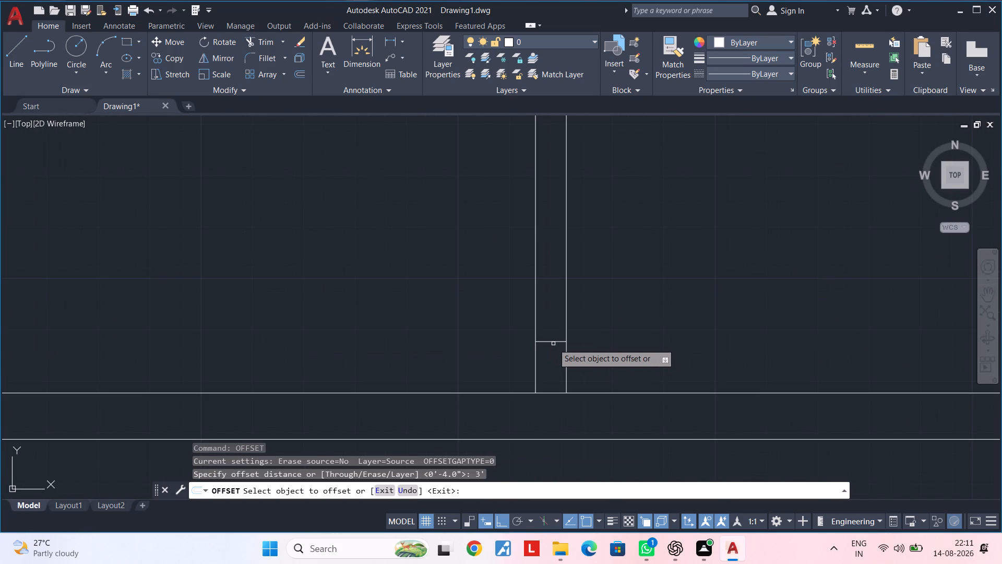
{"action": "left_click", "coordinate": [553, 342]}
{"action": "left_click", "coordinate": [550, 263]}
{"action": "scroll", "coordinate": [548, 263], "scroll_direction": "down", "scroll_amount": 1}
{"action": "middle_click_drag", "start_coordinate": [548, 263], "coordinate": [535, 292]}
{"action": "key", "text": "Escape"}
{"action": "key", "text": "Escape"}
Trim both lines of the central partition between the two jambs to open the 3' doorway.
{"action": "key", "text": "t"}
{"action": "key", "text": "r"}
{"action": "key", "text": "space"}
{"action": "left_click_drag", "start_coordinate": [574, 251], "coordinate": [517, 274]}
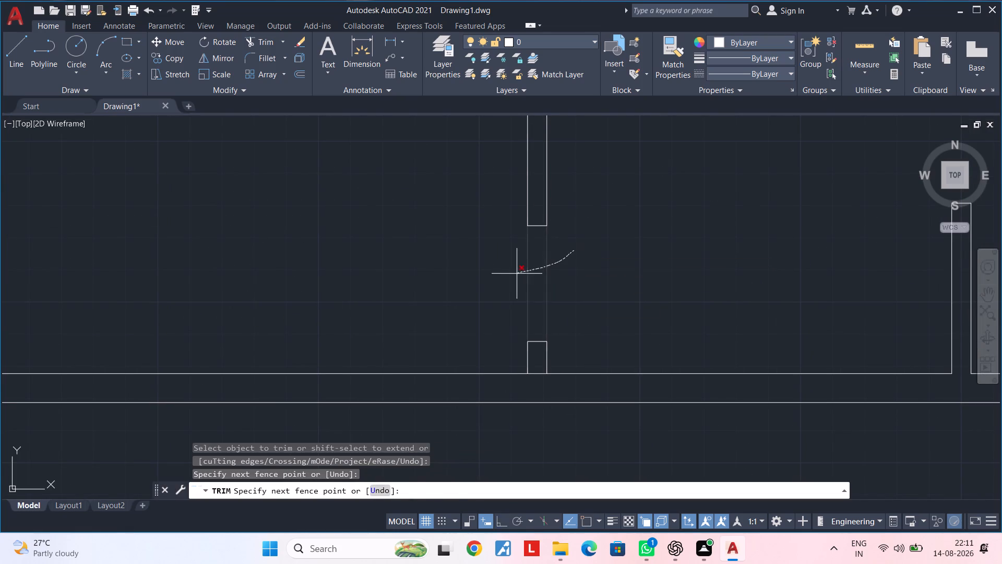
{"action": "left_click_drag", "start_coordinate": [517, 274], "coordinate": [515, 274]}
{"action": "scroll", "coordinate": [515, 274], "scroll_direction": "down", "scroll_amount": 3}
{"action": "middle_click_drag", "start_coordinate": [506, 276], "coordinate": [480, 326]}
{"action": "middle_click_drag", "start_coordinate": [526, 287], "coordinate": [528, 312]}
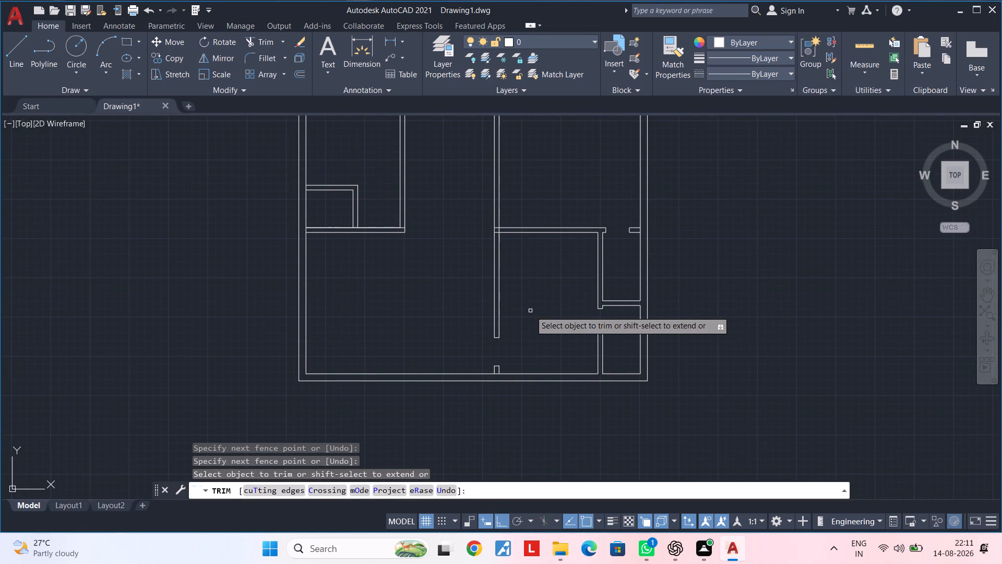
{"action": "key", "text": "Escape"}
{"action": "key", "text": "Escape"}
{"action": "key", "text": "Escape"}
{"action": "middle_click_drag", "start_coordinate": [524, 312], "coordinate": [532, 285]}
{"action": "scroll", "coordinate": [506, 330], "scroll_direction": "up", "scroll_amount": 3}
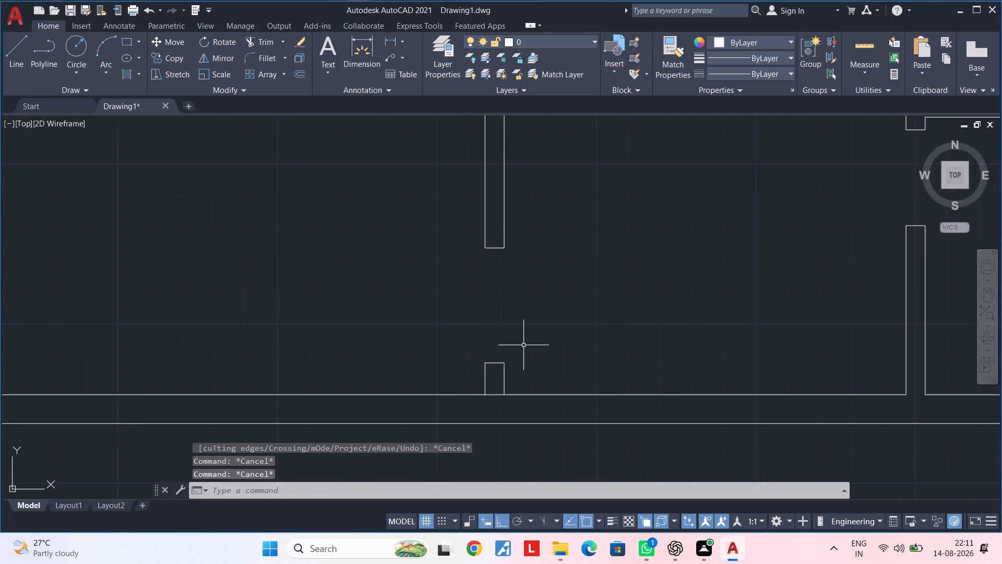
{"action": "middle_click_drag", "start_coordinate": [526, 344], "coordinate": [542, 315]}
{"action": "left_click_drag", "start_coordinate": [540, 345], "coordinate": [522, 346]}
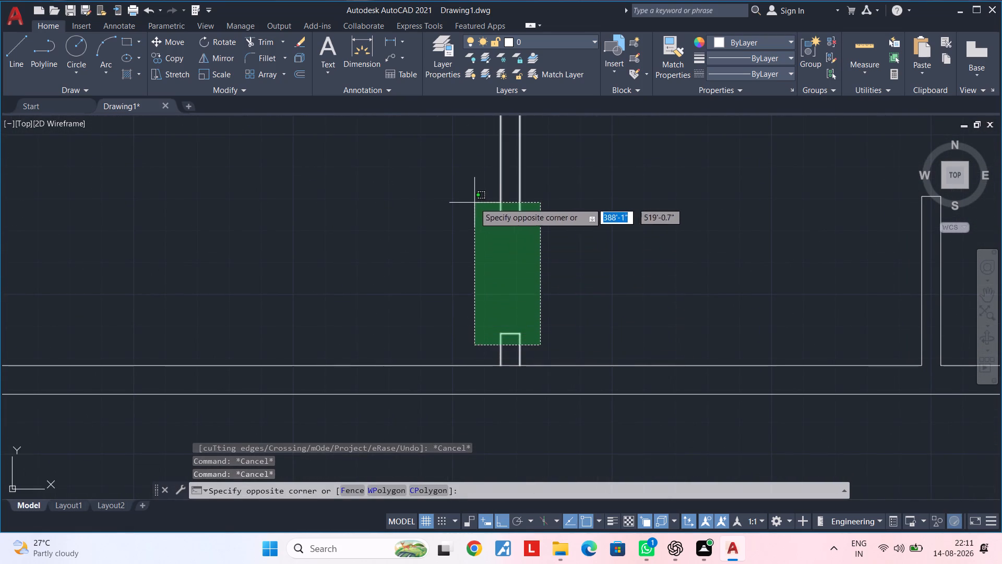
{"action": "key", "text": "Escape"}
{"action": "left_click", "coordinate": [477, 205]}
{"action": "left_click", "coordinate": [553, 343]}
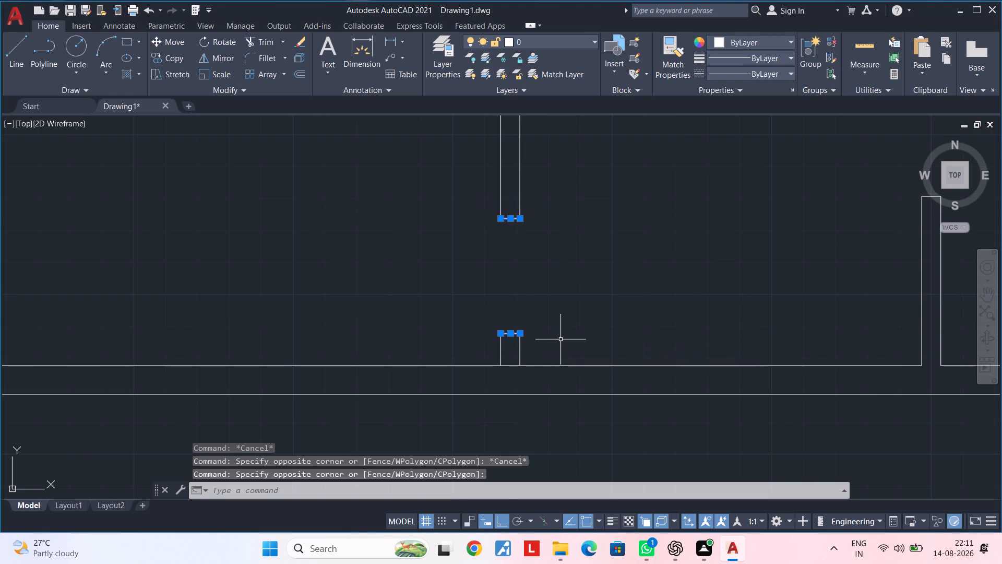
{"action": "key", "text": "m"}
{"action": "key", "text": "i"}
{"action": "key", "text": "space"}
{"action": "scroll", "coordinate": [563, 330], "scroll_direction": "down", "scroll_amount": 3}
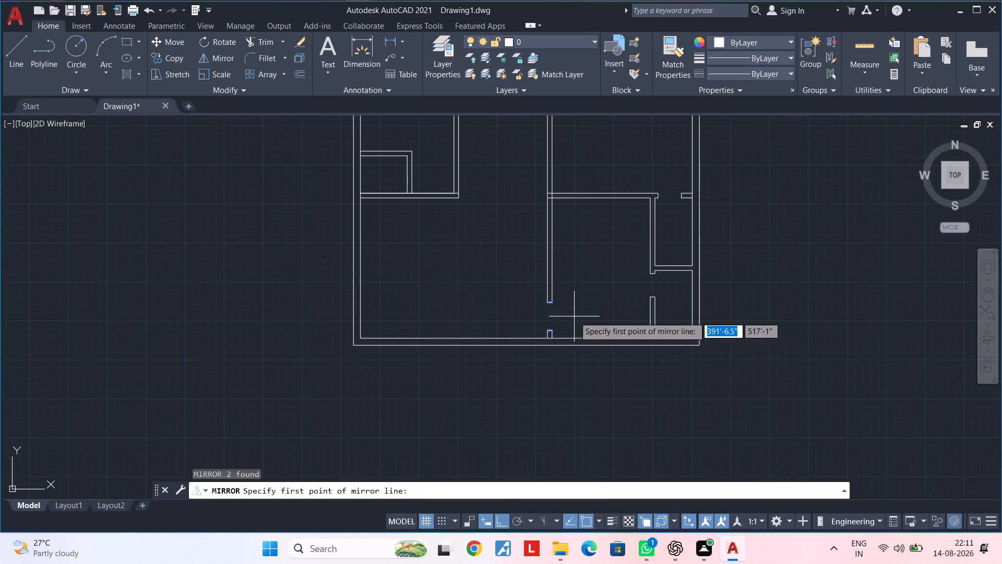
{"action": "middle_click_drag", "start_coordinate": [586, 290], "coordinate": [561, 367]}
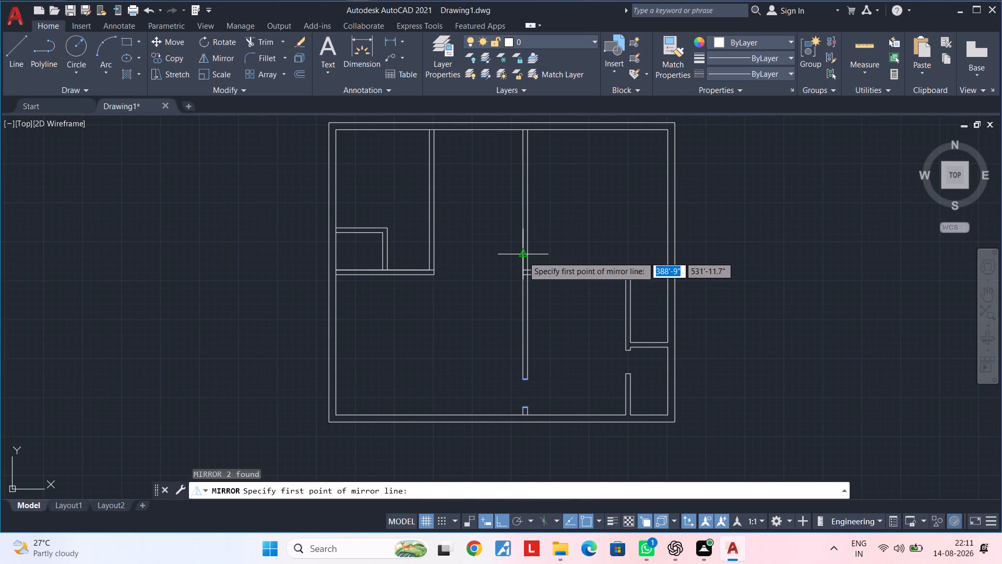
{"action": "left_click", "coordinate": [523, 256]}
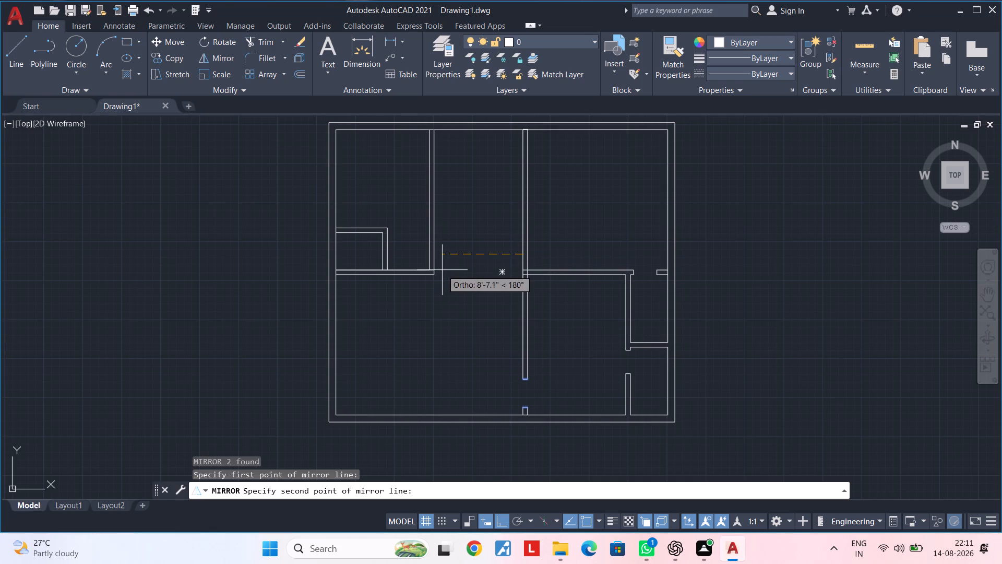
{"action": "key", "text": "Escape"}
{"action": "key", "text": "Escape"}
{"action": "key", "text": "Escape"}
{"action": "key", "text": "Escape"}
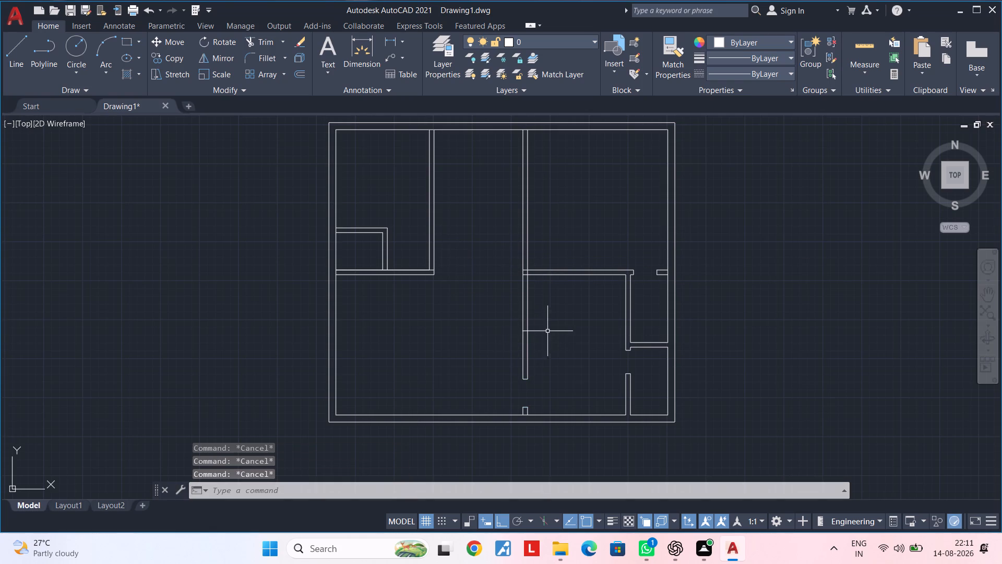
Offset the upper line of the horizontal partition that meets the central partition 4" upward.
{"action": "middle_click_drag", "start_coordinate": [547, 328], "coordinate": [547, 311]}
{"action": "key", "text": "Escape"}
{"action": "middle_click_drag", "start_coordinate": [548, 291], "coordinate": [551, 351]}
{"action": "scroll", "coordinate": [537, 313], "scroll_direction": "up", "scroll_amount": 3}
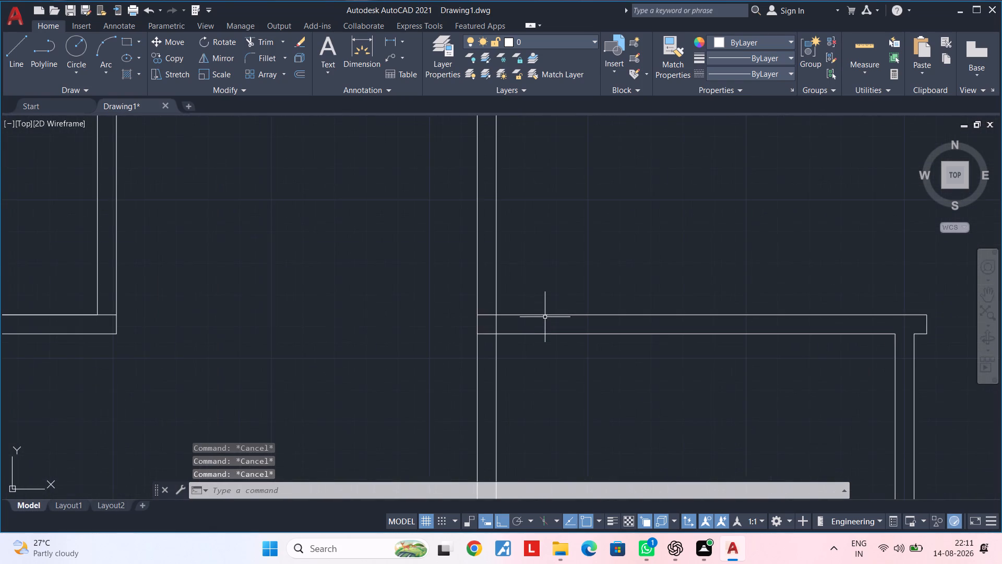
{"action": "middle_click_drag", "start_coordinate": [542, 319], "coordinate": [559, 315]}
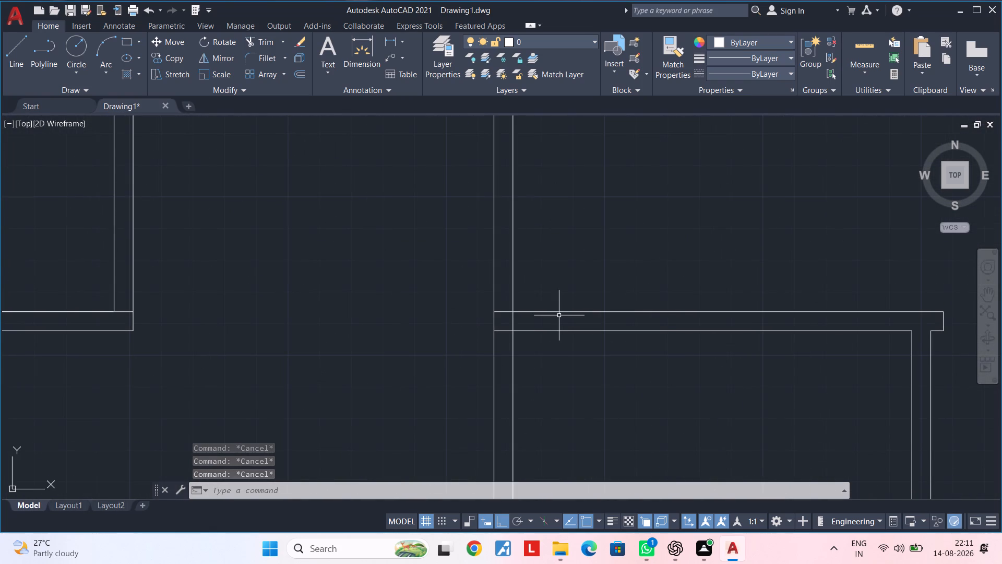
{"action": "key", "text": "Escape"}
{"action": "key", "text": "Escape"}
{"action": "key", "text": "Escape"}
{"action": "type", "text": "of"}
{"action": "key", "text": "space"}
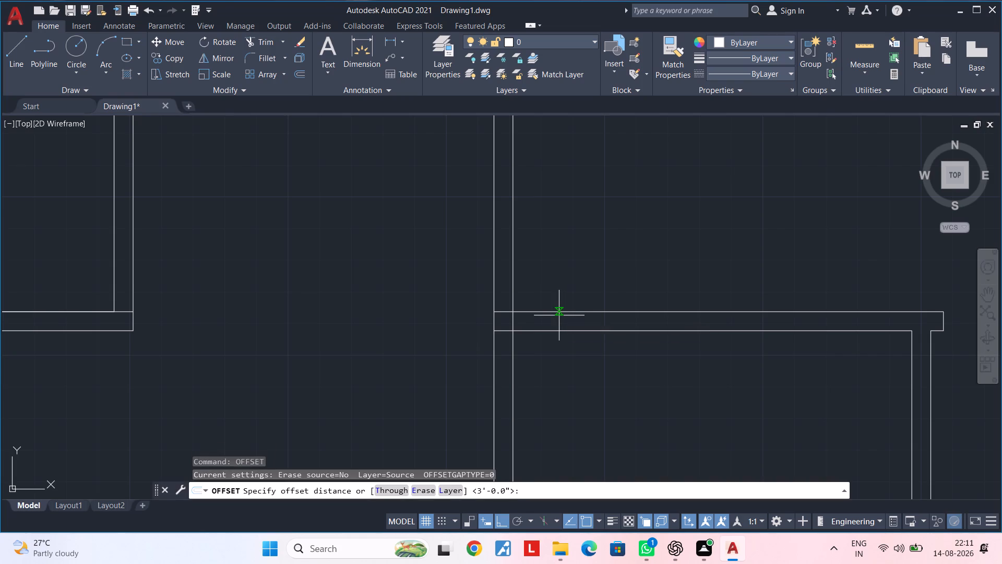
{"action": "type", "text": "4\""}
{"action": "key", "text": "Return"}
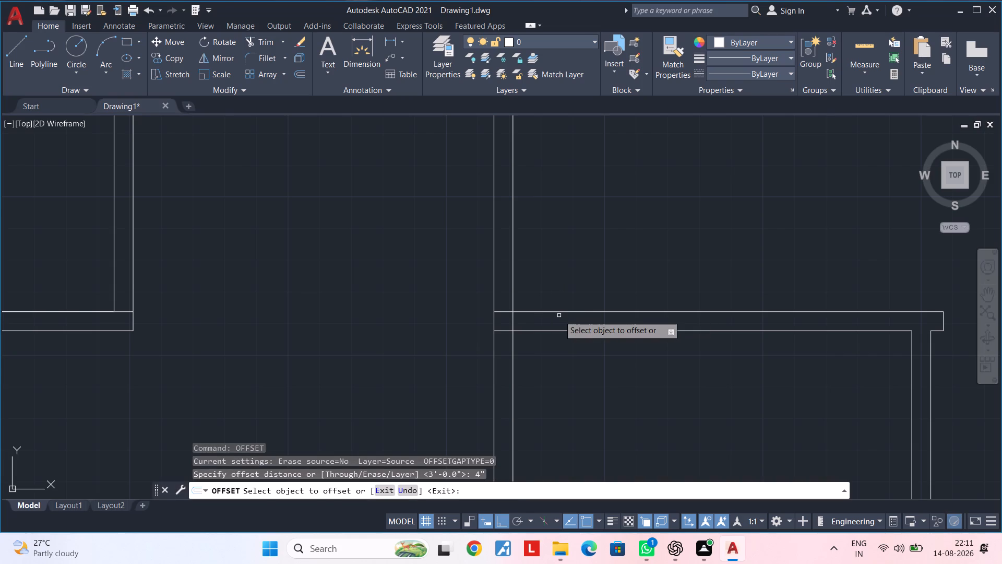
{"action": "left_click", "coordinate": [557, 310]}
{"action": "left_click", "coordinate": [557, 270]}
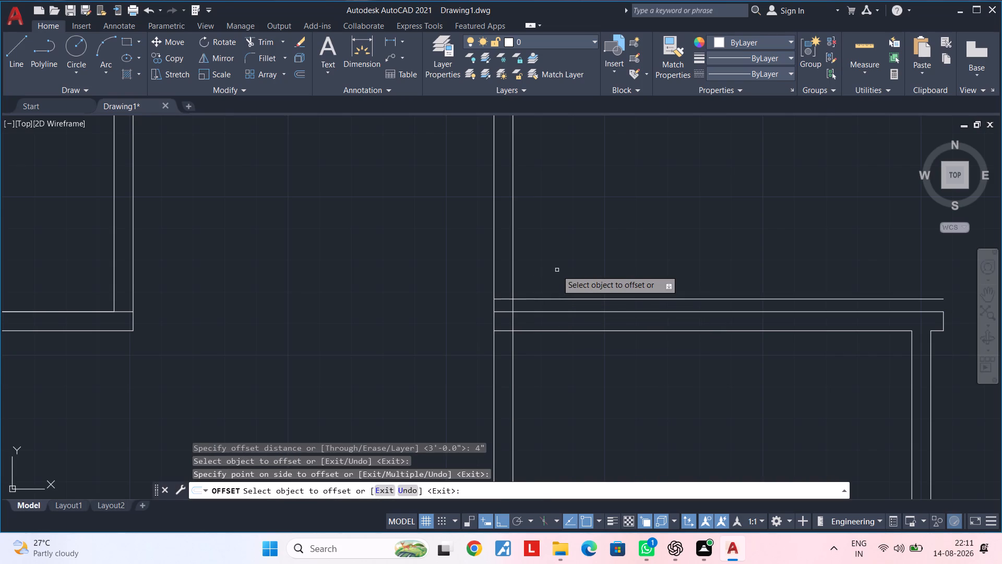
{"action": "key", "text": "Escape"}
{"action": "key", "text": "Escape"}
{"action": "key", "text": "Escape"}
{"action": "key", "text": "Escape"}
Trim the offset line beyond the central partition, leaving a short jamb line within its thickness.
{"action": "type", "text": "tr"}
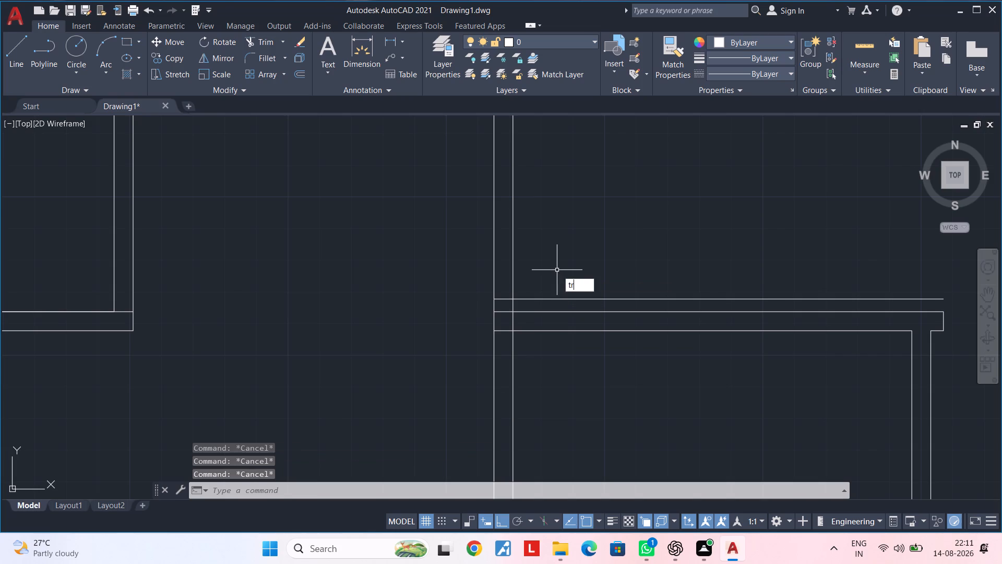
{"action": "key", "text": "space"}
{"action": "left_click", "coordinate": [562, 299]}
{"action": "key", "text": "Escape"}
{"action": "key", "text": "Escape"}
{"action": "key", "text": "Escape"}
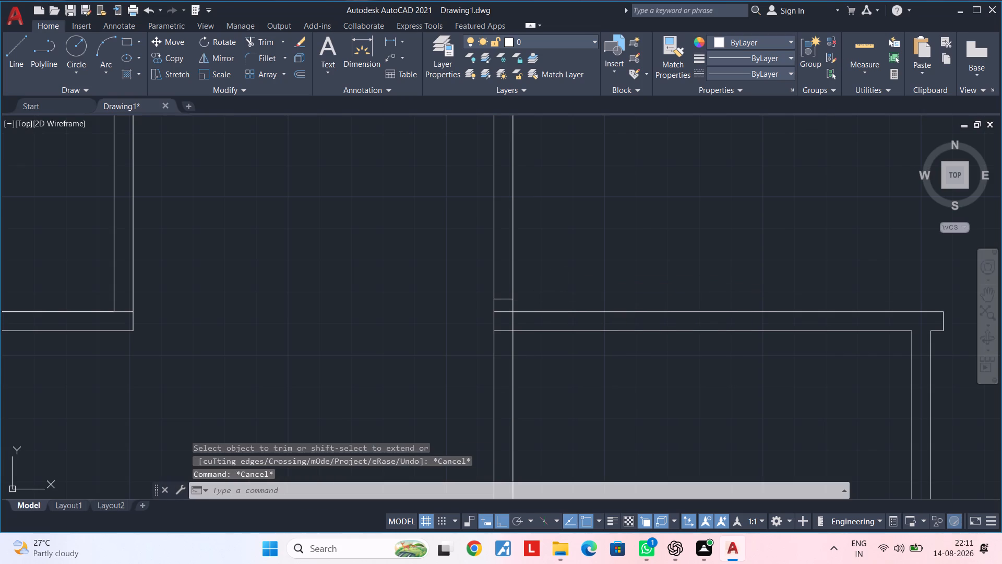
Offset the central partition's new jamb line 3' upward to set the opposite jamb.
{"action": "type", "text": "of 3'"}
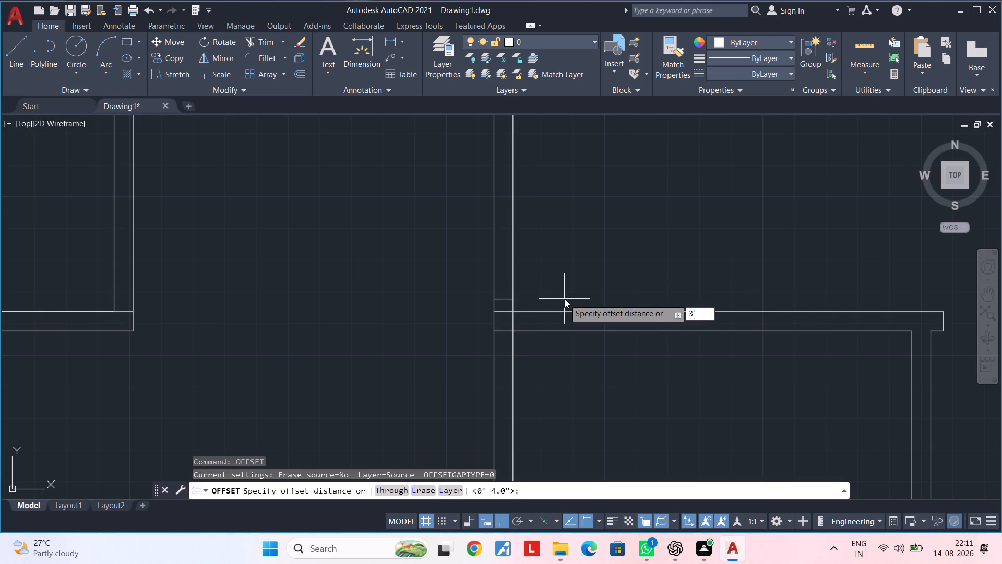
{"action": "key", "text": "Return"}
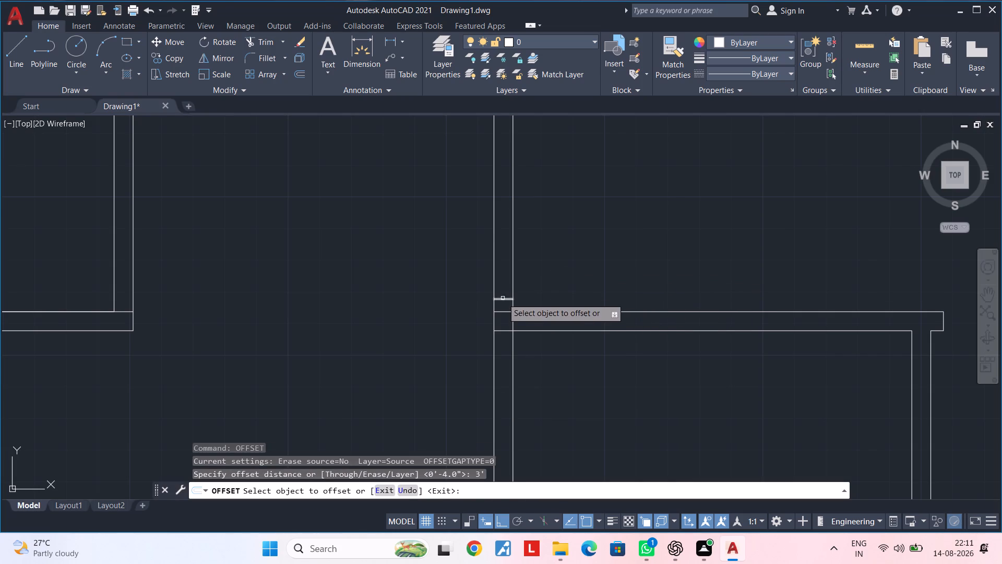
{"action": "left_click", "coordinate": [503, 298]}
{"action": "left_click", "coordinate": [506, 255]}
{"action": "key", "text": "Escape"}
Trim both lines of the central partition between the two jambs to open the 3' doorway.
{"action": "key", "text": "t"}
{"action": "type", "text": "r"}
{"action": "key", "text": "space"}
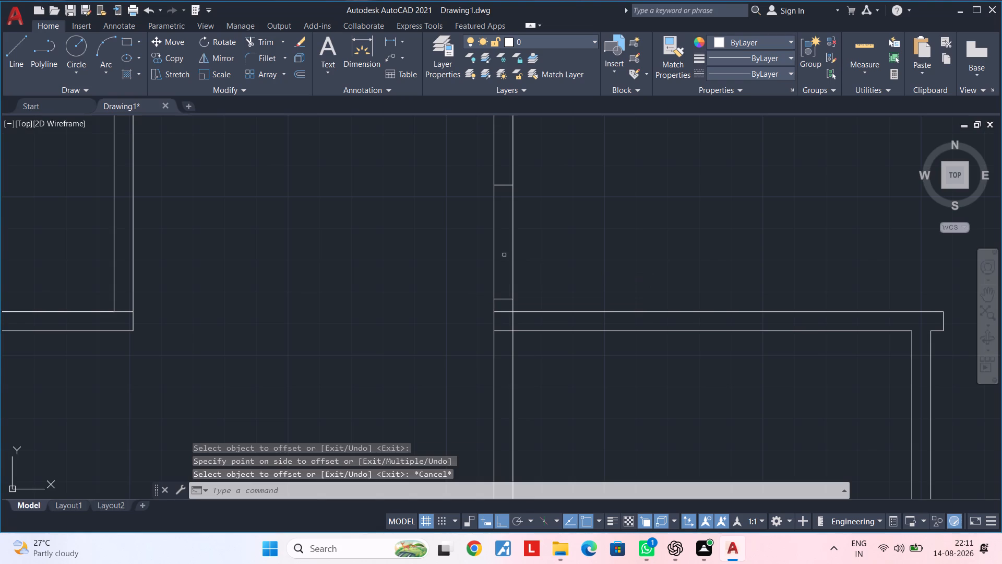
{"action": "left_click_drag", "start_coordinate": [536, 244], "coordinate": [487, 251]}
Trim the lines crossing inside the junction of the central and horizontal partitions so the walls join cleanly.
{"action": "left_click", "coordinate": [503, 311]}
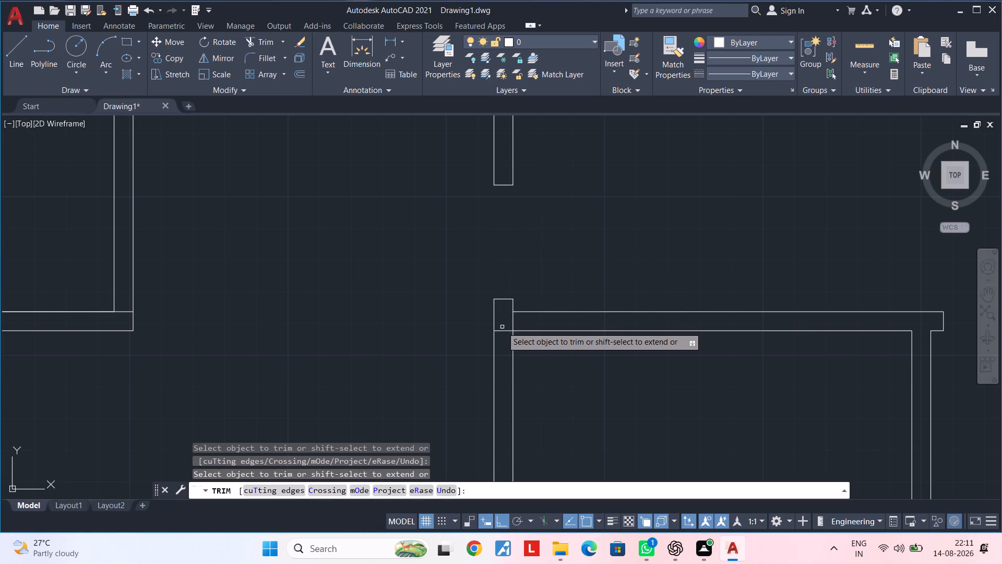
{"action": "left_click", "coordinate": [502, 331]}
{"action": "left_click", "coordinate": [512, 322]}
{"action": "scroll", "coordinate": [582, 253], "scroll_direction": "down", "scroll_amount": 2}
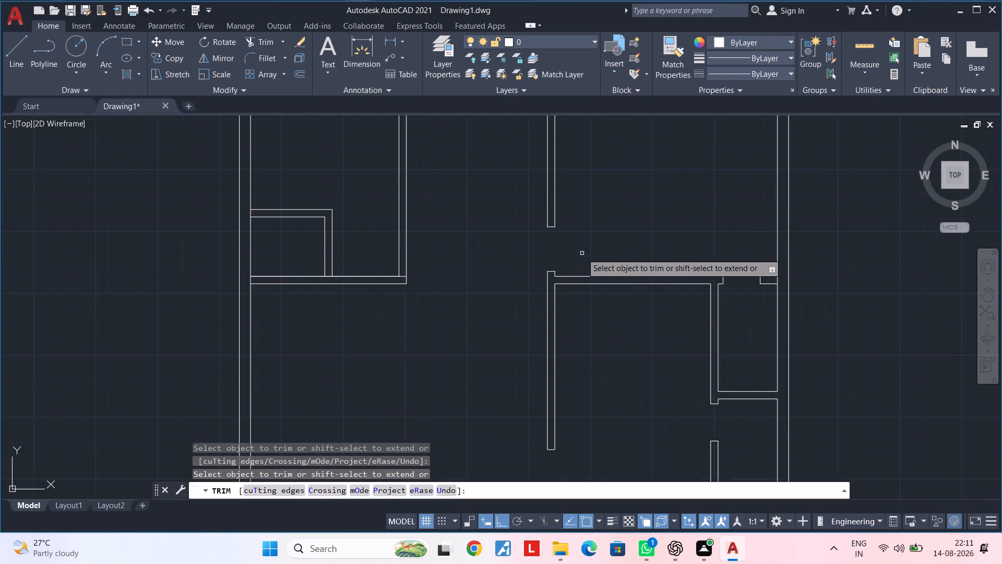
{"action": "middle_click_drag", "start_coordinate": [584, 250], "coordinate": [588, 311]}
{"action": "scroll", "coordinate": [594, 272], "scroll_direction": "down", "scroll_amount": 1}
{"action": "middle_click_drag", "start_coordinate": [594, 278], "coordinate": [628, 282]}
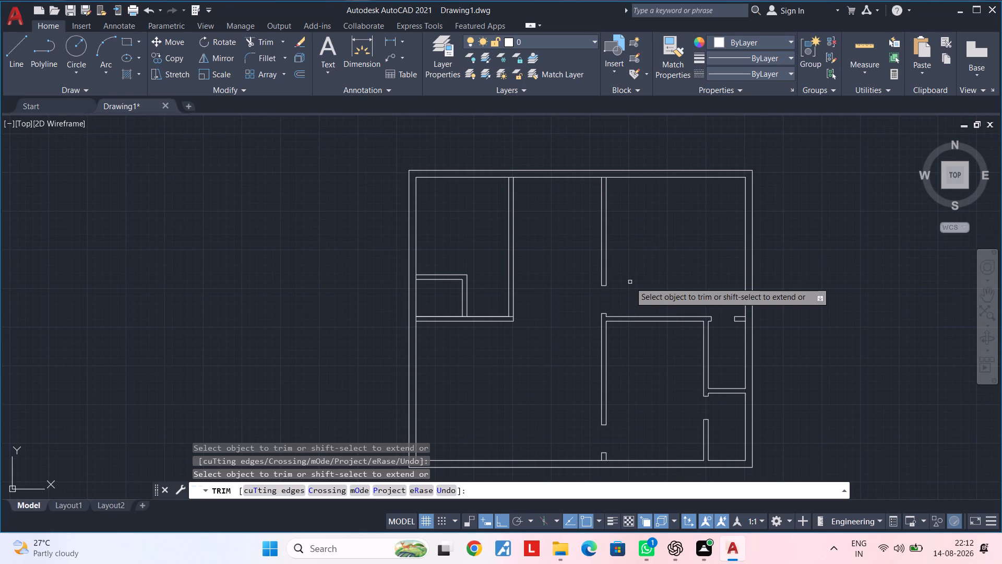
{"action": "middle_click_drag", "start_coordinate": [517, 349], "coordinate": [563, 309]}
{"action": "scroll", "coordinate": [503, 249], "scroll_direction": "up", "scroll_amount": 3}
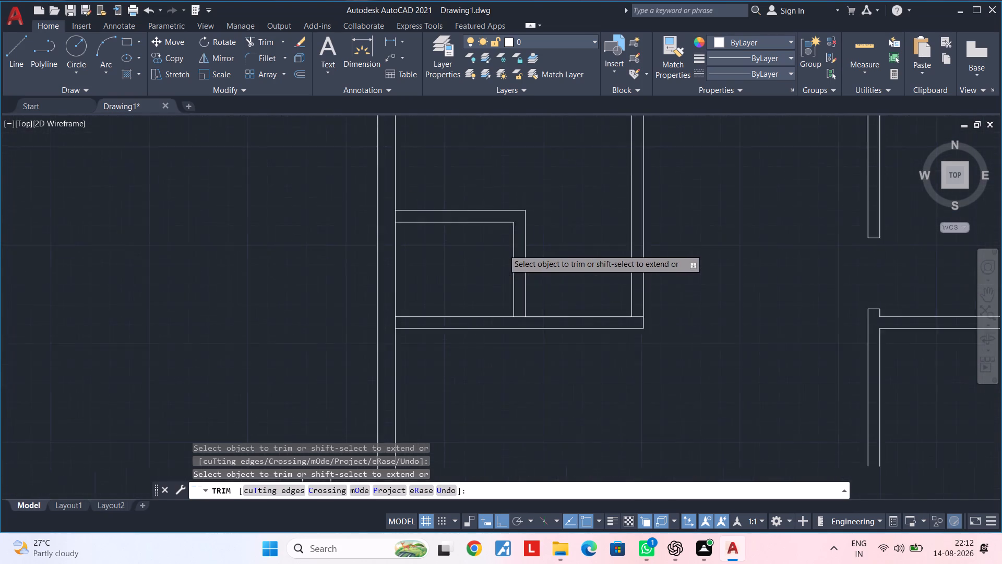
{"action": "key", "text": "Escape"}
{"action": "key", "text": "Escape"}
{"action": "key", "text": "Escape"}
{"action": "key", "text": "Escape"}
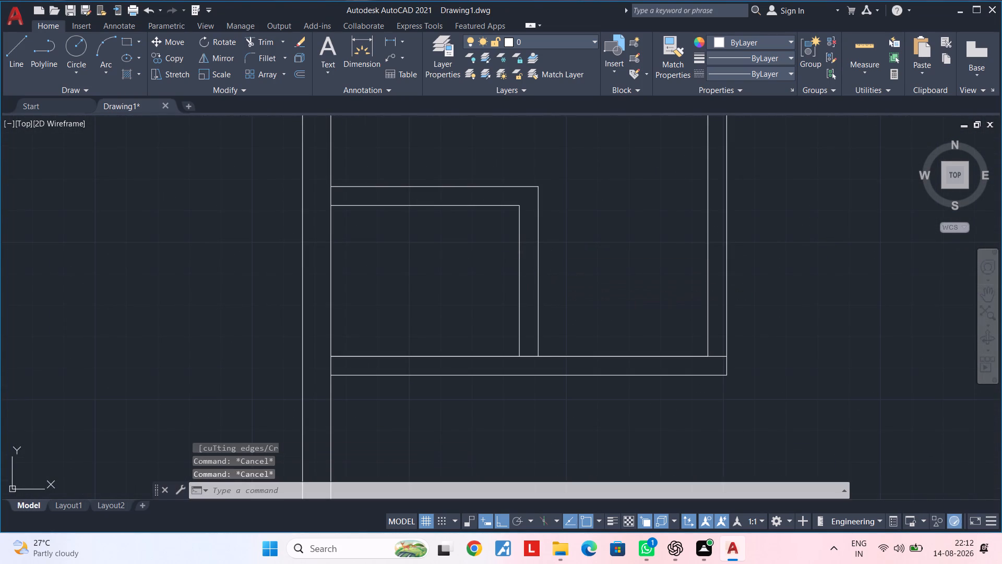
Offset the upper line of the horizontal partition below the small enclosure 2' upward.
{"action": "key", "text": "o"}
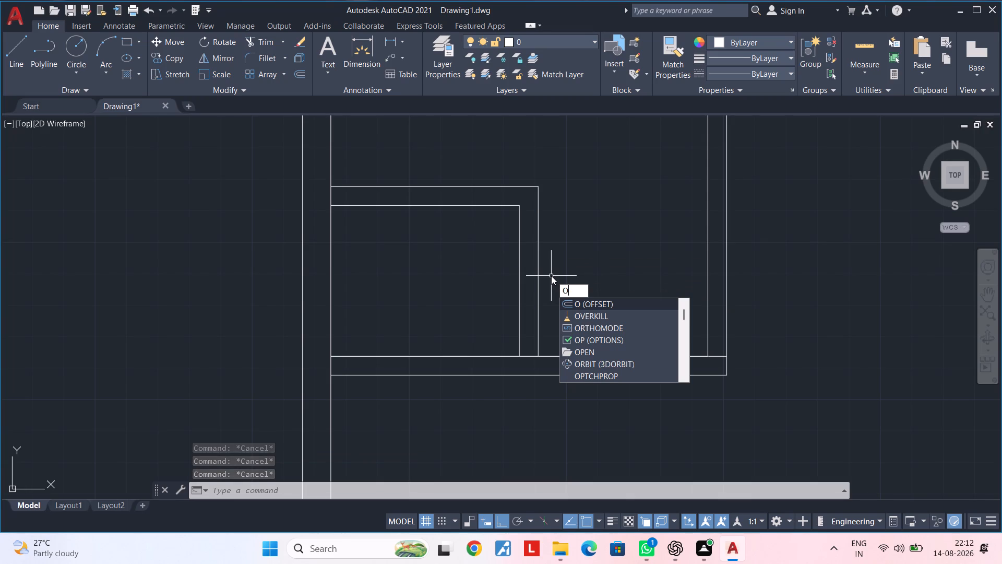
{"action": "type", "text": "f"}
{"action": "key", "text": "space"}
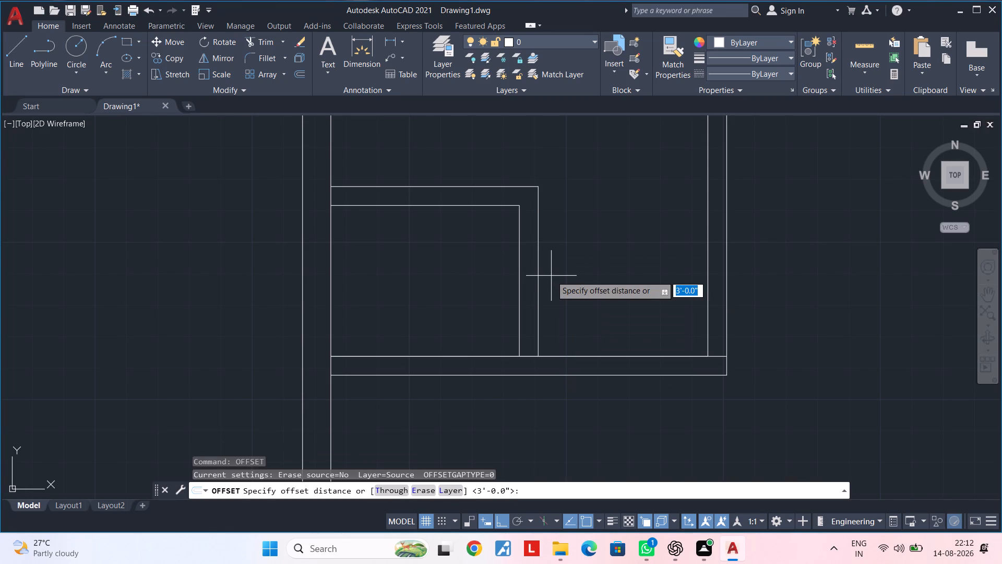
{"action": "type", "text": "2'"}
{"action": "key", "text": "Return"}
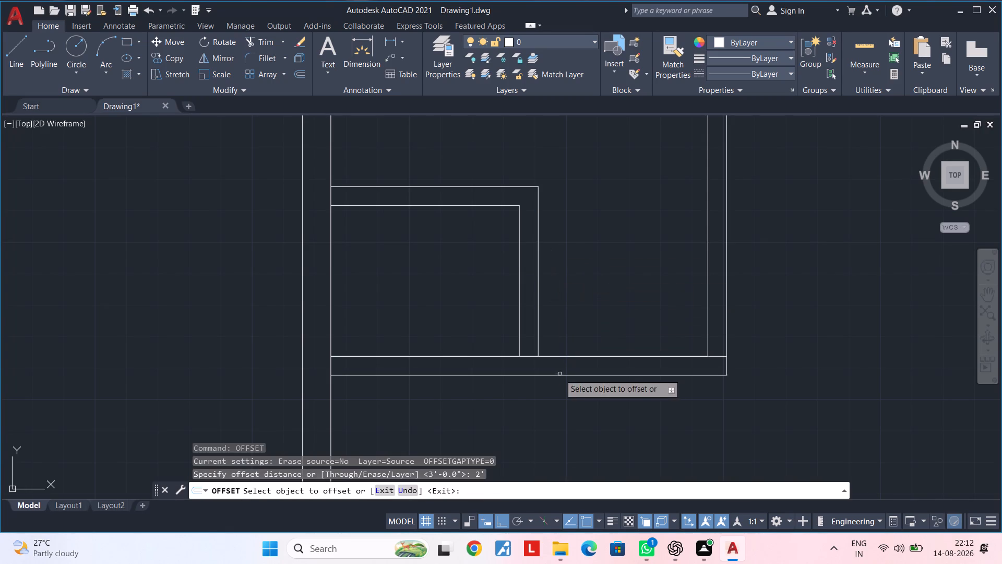
{"action": "left_click", "coordinate": [528, 356]}
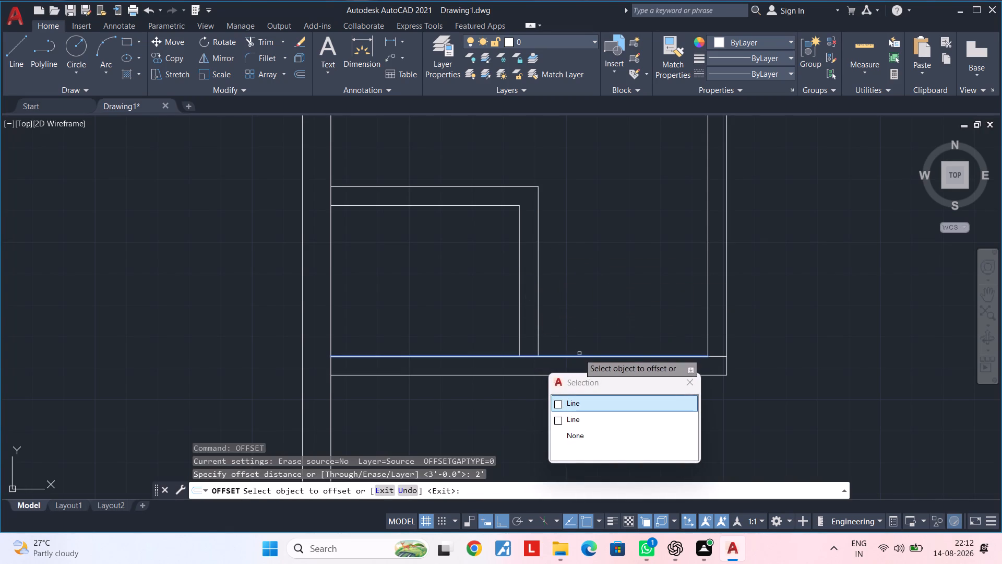
{"action": "left_click", "coordinate": [578, 357]}
{"action": "left_click", "coordinate": [572, 315]}
{"action": "key", "text": "Escape"}
{"action": "key", "text": "Escape"}
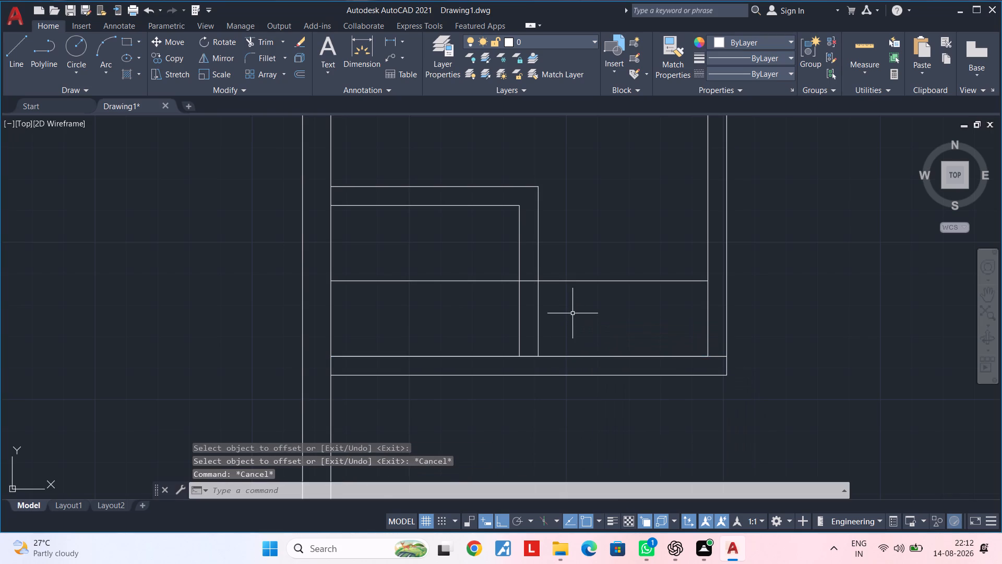
Trim the offset line on both sides of the small enclosure's vertical wall, leaving a jamb line within its thickness.
{"action": "type", "text": "tr"}
{"action": "key", "text": "space"}
{"action": "left_click_drag", "start_coordinate": [583, 298], "coordinate": [585, 269]}
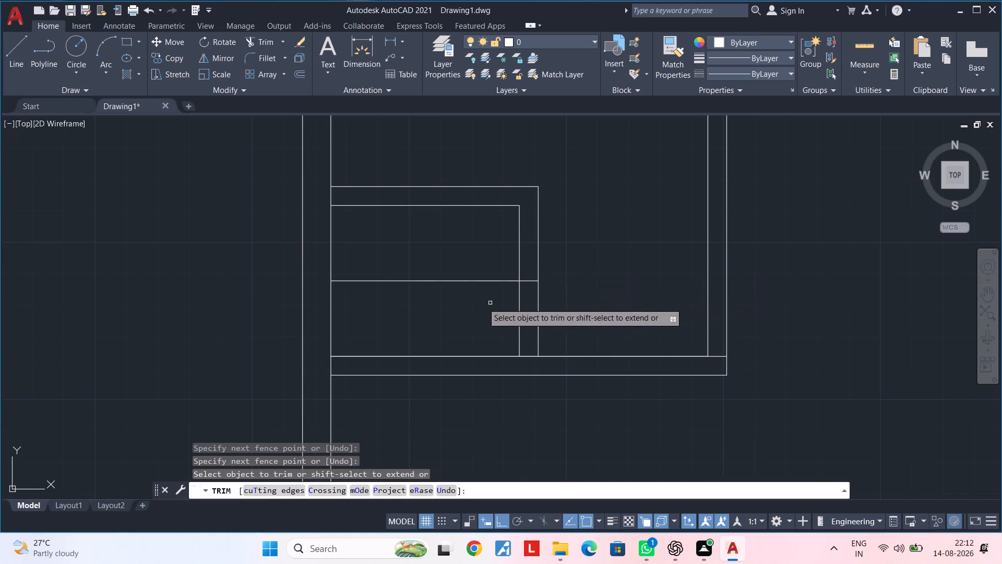
{"action": "left_click_drag", "start_coordinate": [456, 266], "coordinate": [456, 273]}
{"action": "left_click", "coordinate": [456, 290]}
Trim both lines of the small enclosure's vertical wall below the jamb to open the 2' doorway.
{"action": "left_click_drag", "start_coordinate": [474, 310], "coordinate": [483, 312]}
{"action": "left_click", "coordinate": [569, 314]}
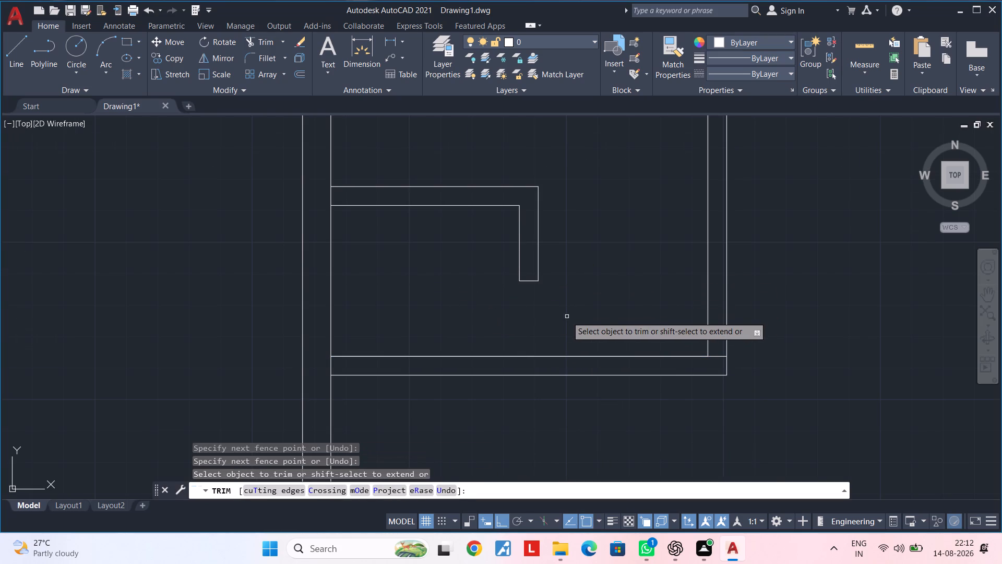
{"action": "scroll", "coordinate": [567, 316], "scroll_direction": "down", "scroll_amount": 2}
{"action": "middle_click_drag", "start_coordinate": [567, 316], "coordinate": [545, 279]}
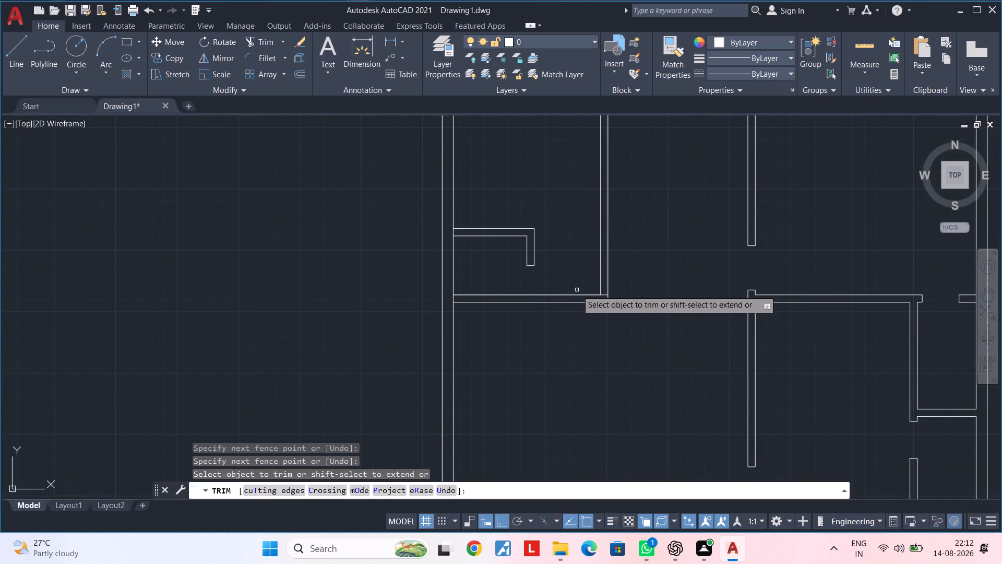
{"action": "middle_click_drag", "start_coordinate": [577, 280], "coordinate": [532, 268]}
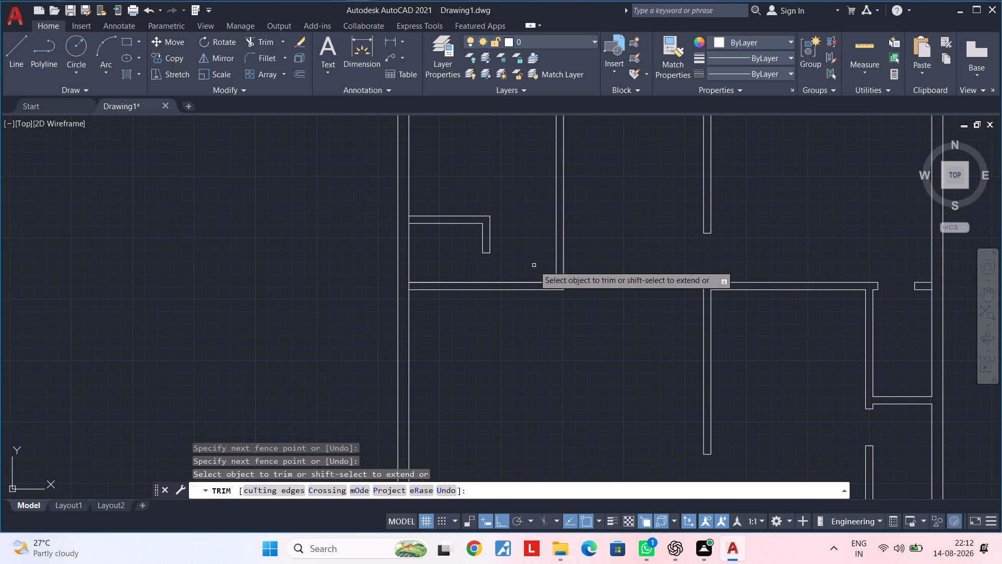
{"action": "middle_click_drag", "start_coordinate": [534, 265], "coordinate": [502, 279]}
{"action": "key", "text": "Escape"}
{"action": "key", "text": "Escape"}
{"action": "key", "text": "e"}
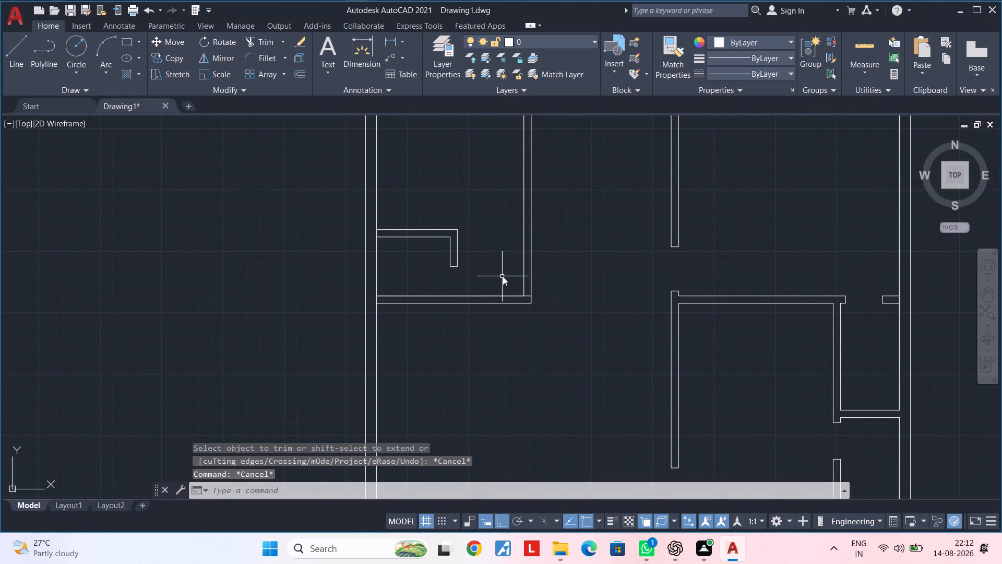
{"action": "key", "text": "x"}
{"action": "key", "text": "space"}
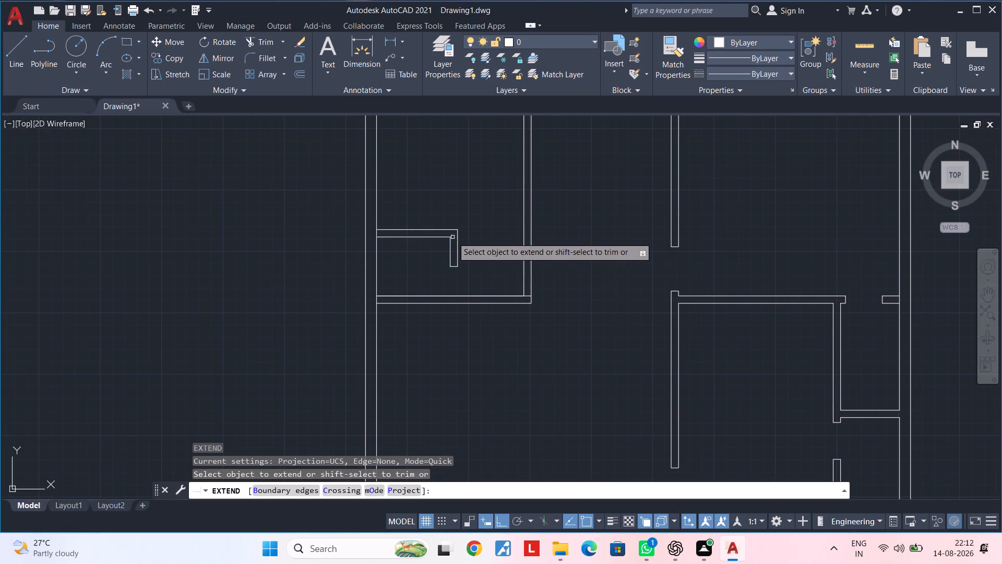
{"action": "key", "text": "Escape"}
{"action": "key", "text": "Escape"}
Extend the lower line of the small enclosure's horizontal wall through to the far face of the vertical partition beside it.
{"action": "left_click", "coordinate": [524, 238]}
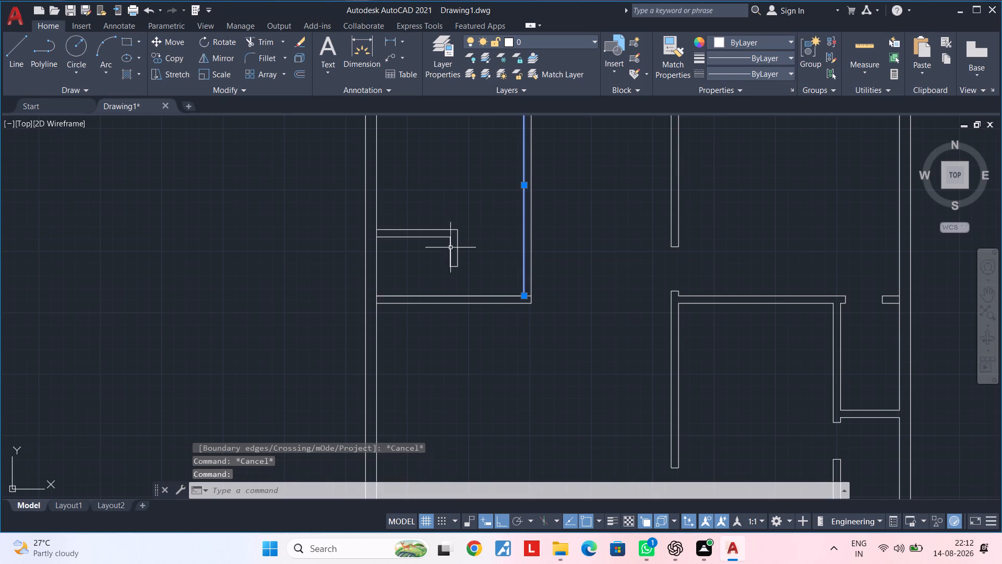
{"action": "type", "text": "ex"}
{"action": "key", "text": "space"}
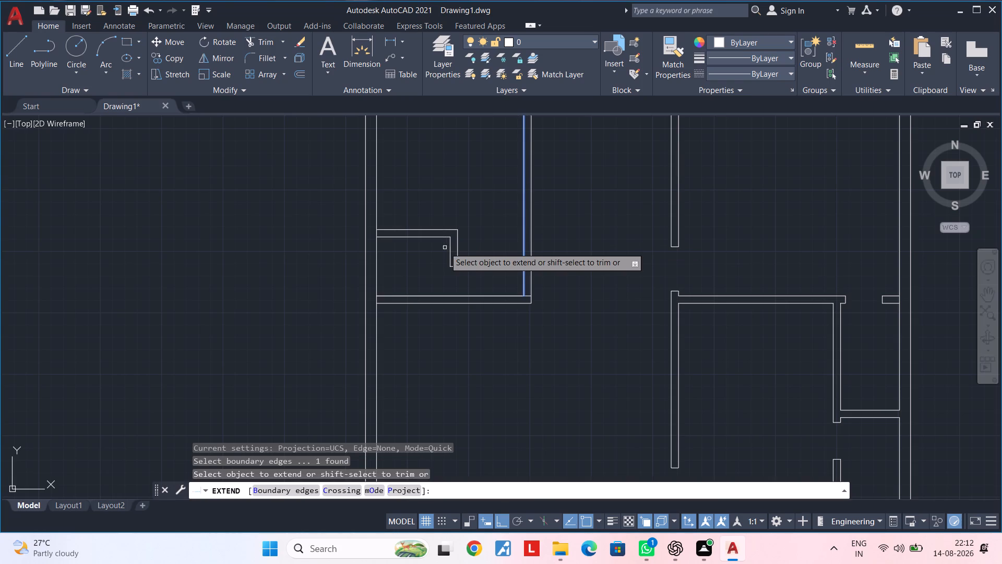
{"action": "left_click", "coordinate": [445, 237]}
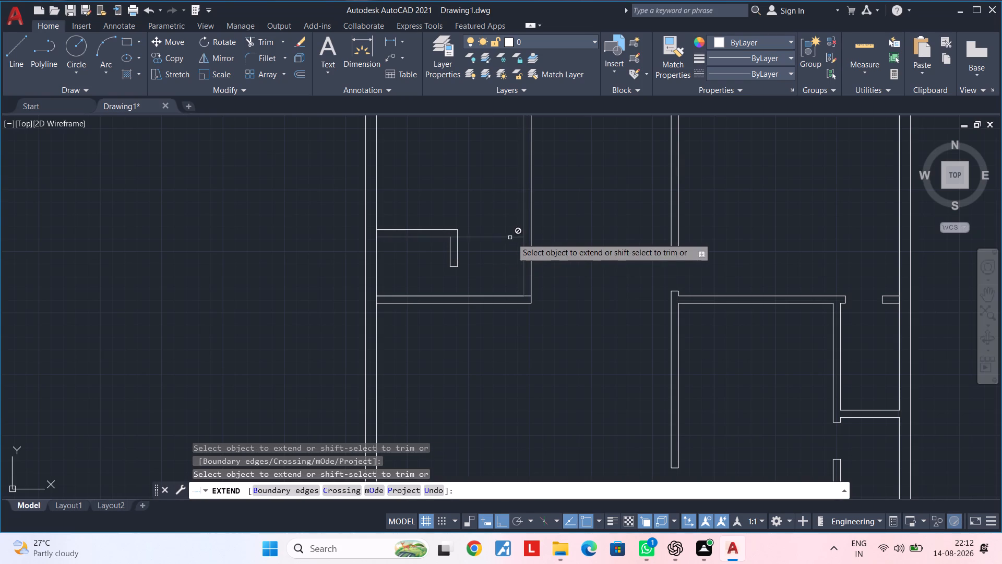
{"action": "key", "text": "Escape"}
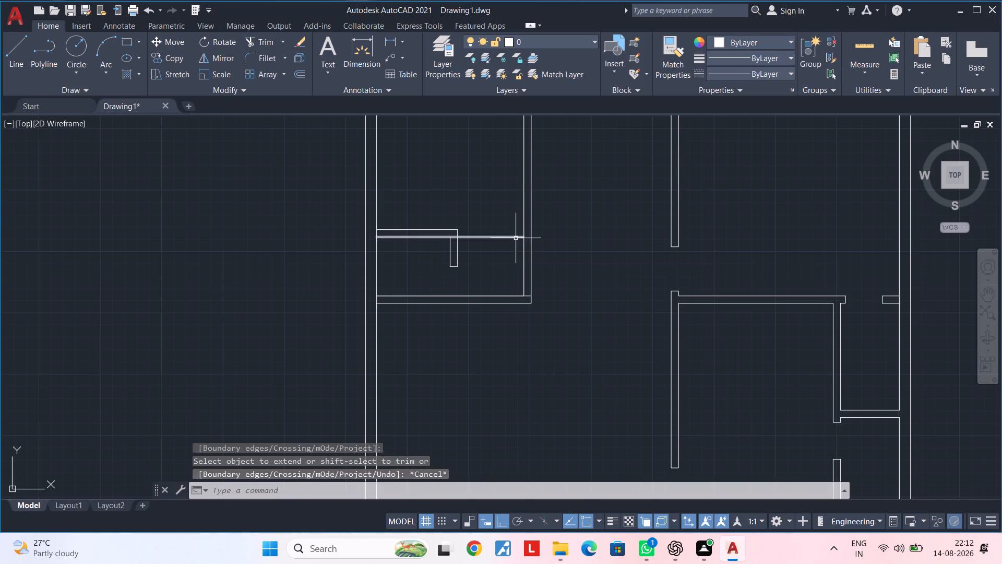
{"action": "type", "text": "ex"}
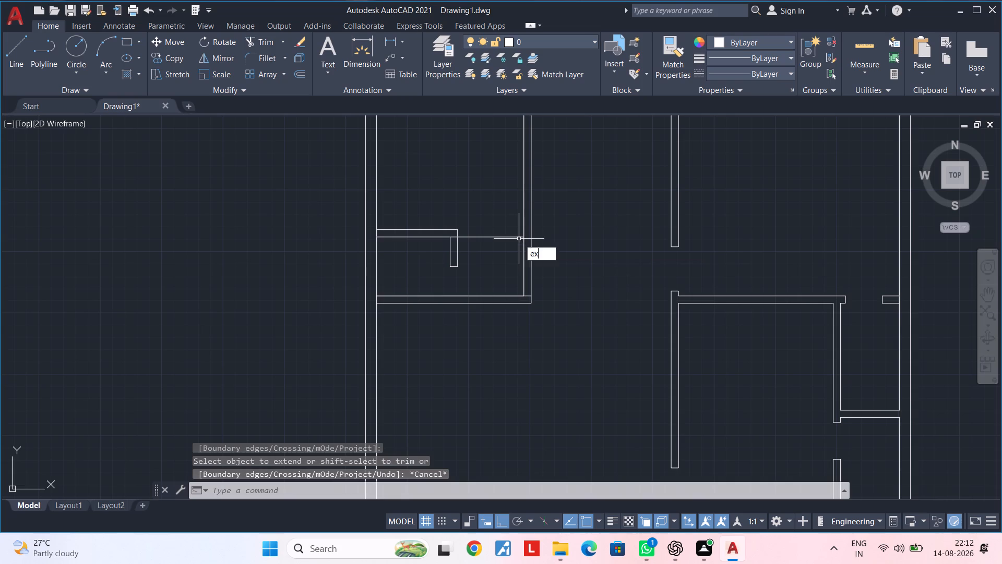
{"action": "key", "text": "space"}
{"action": "left_click", "coordinate": [519, 239]}
{"action": "key", "text": "Escape"}
Trim the extended line between the small enclosure and the vertical partition, leaving a short jamb line within the partition's thickness.
{"action": "type", "text": "tr"}
{"action": "key", "text": "space"}
{"action": "left_click_drag", "start_coordinate": [476, 231], "coordinate": [476, 246]}
{"action": "left_click", "coordinate": [476, 246]}
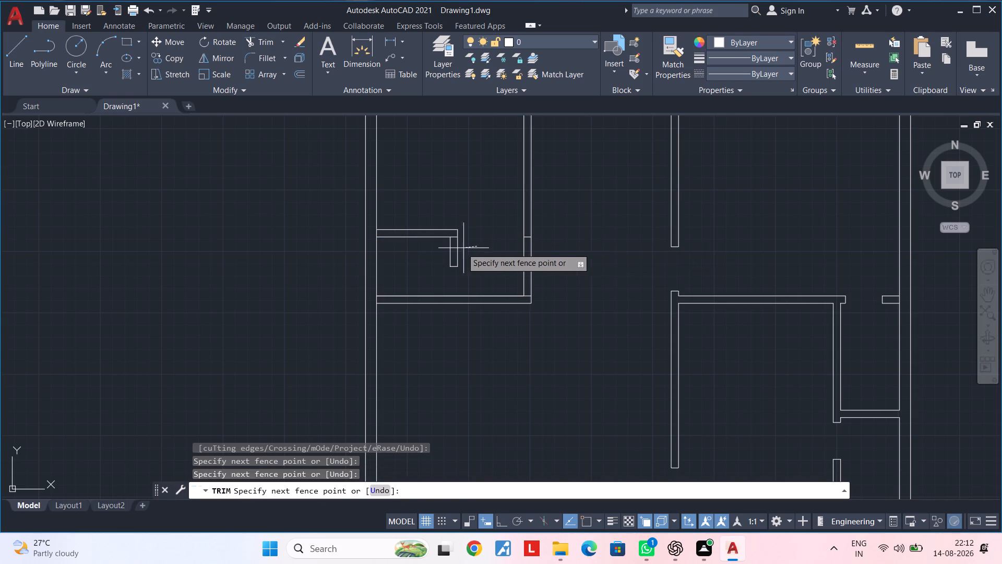
{"action": "key", "text": "Escape"}
{"action": "scroll", "coordinate": [450, 239], "scroll_direction": "up", "scroll_amount": 3}
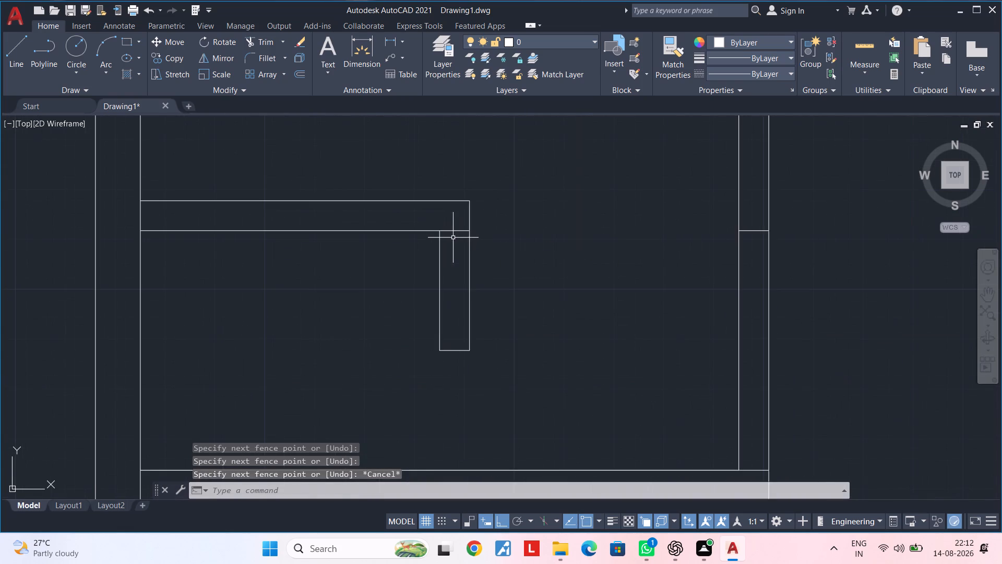
Trim the short line crossing the wall thickness at the small enclosure's outer corner, joining its horizontal and vertical walls.
{"action": "key", "text": "space"}
{"action": "left_click", "coordinate": [462, 232]}
{"action": "scroll", "coordinate": [483, 246], "scroll_direction": "down", "scroll_amount": 3}
{"action": "middle_click_drag", "start_coordinate": [527, 255], "coordinate": [482, 255]}
{"action": "left_click_drag", "start_coordinate": [494, 267], "coordinate": [518, 267]}
{"action": "key", "text": "Escape"}
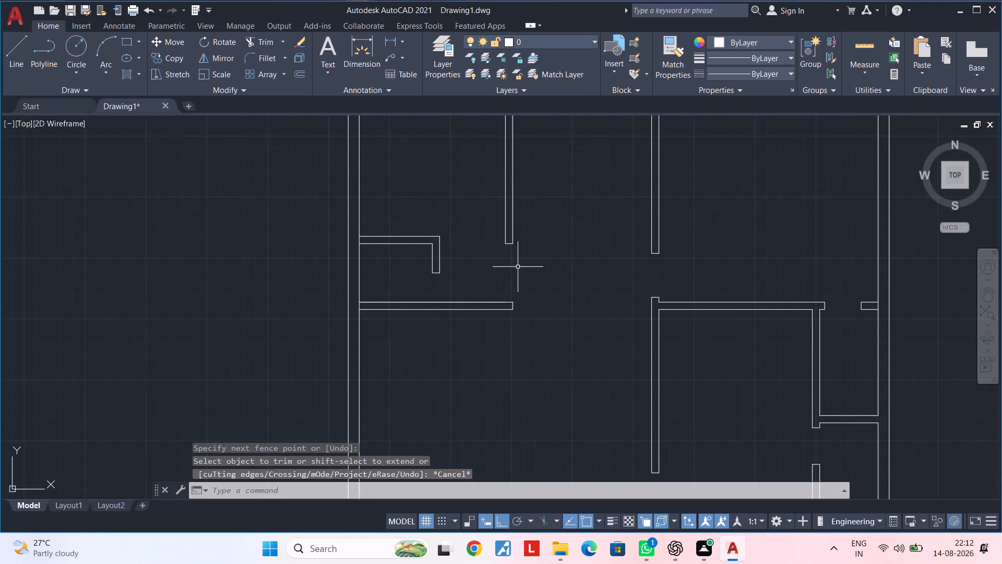
Trim the left exterior wall's inner line within the thickness of the small enclosure's horizontal wall to open that junction.
{"action": "key", "text": "Escape"}
{"action": "scroll", "coordinate": [518, 267], "scroll_direction": "down", "scroll_amount": 1}
{"action": "middle_click_drag", "start_coordinate": [523, 267], "coordinate": [511, 266]}
{"action": "middle_click_drag", "start_coordinate": [425, 268], "coordinate": [461, 268]}
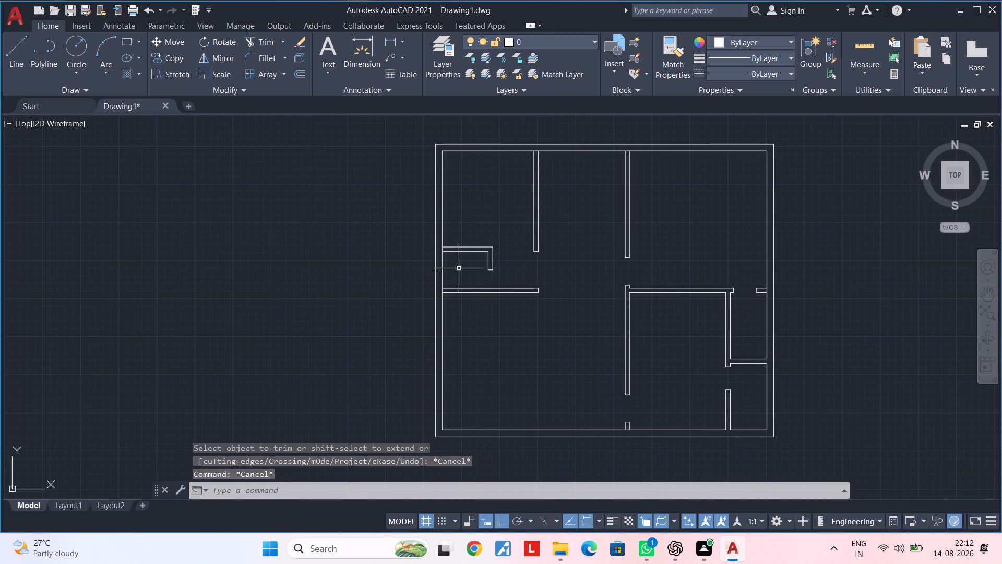
{"action": "scroll", "coordinate": [453, 263], "scroll_direction": "up", "scroll_amount": 2}
{"action": "key", "text": "space"}
{"action": "scroll", "coordinate": [438, 230], "scroll_direction": "up", "scroll_amount": 2}
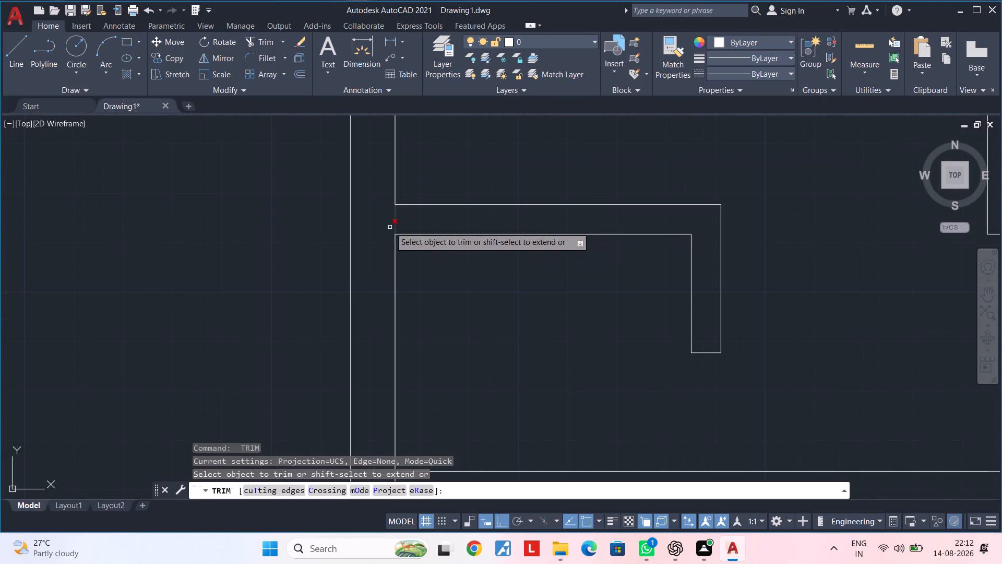
{"action": "left_click_drag", "start_coordinate": [389, 225], "coordinate": [409, 222]}
Trim the left exterior wall's inner line within the thickness of the horizontal partition below the small enclosure.
{"action": "scroll", "coordinate": [409, 222], "scroll_direction": "down", "scroll_amount": 3}
{"action": "middle_click_drag", "start_coordinate": [430, 258], "coordinate": [438, 232]}
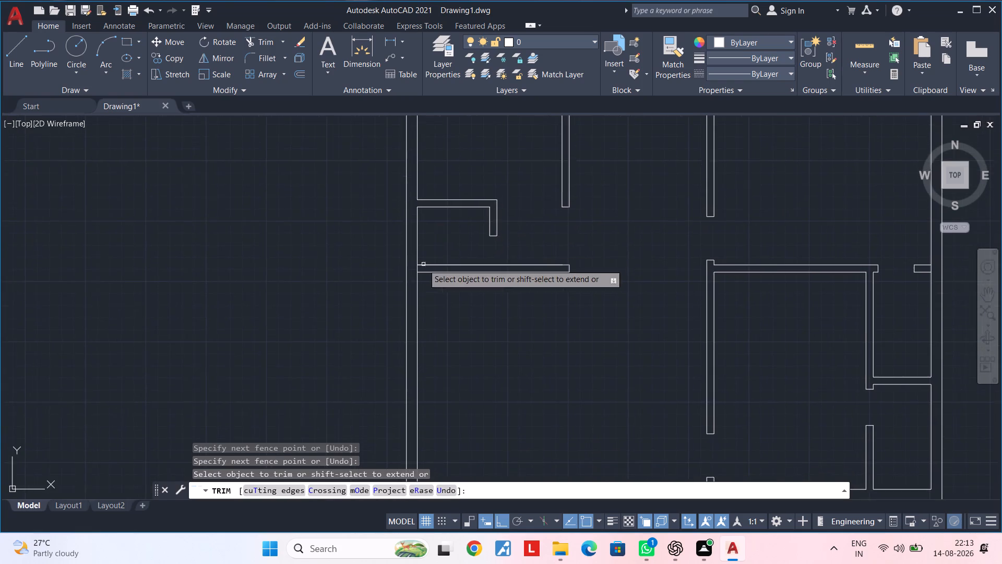
{"action": "scroll", "coordinate": [415, 278], "scroll_direction": "up", "scroll_amount": 2}
{"action": "left_click_drag", "start_coordinate": [411, 254], "coordinate": [419, 254]}
{"action": "scroll", "coordinate": [421, 254], "scroll_direction": "down", "scroll_amount": 3}
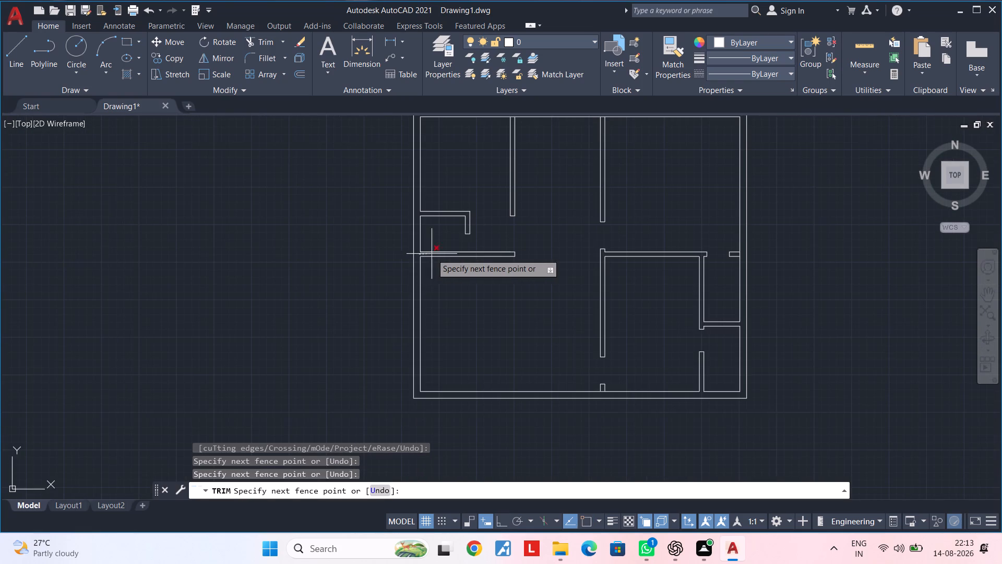
{"action": "scroll", "coordinate": [430, 255], "scroll_direction": "up", "scroll_amount": 3}
{"action": "left_click", "coordinate": [444, 251]}
{"action": "scroll", "coordinate": [444, 251], "scroll_direction": "down", "scroll_amount": 4}
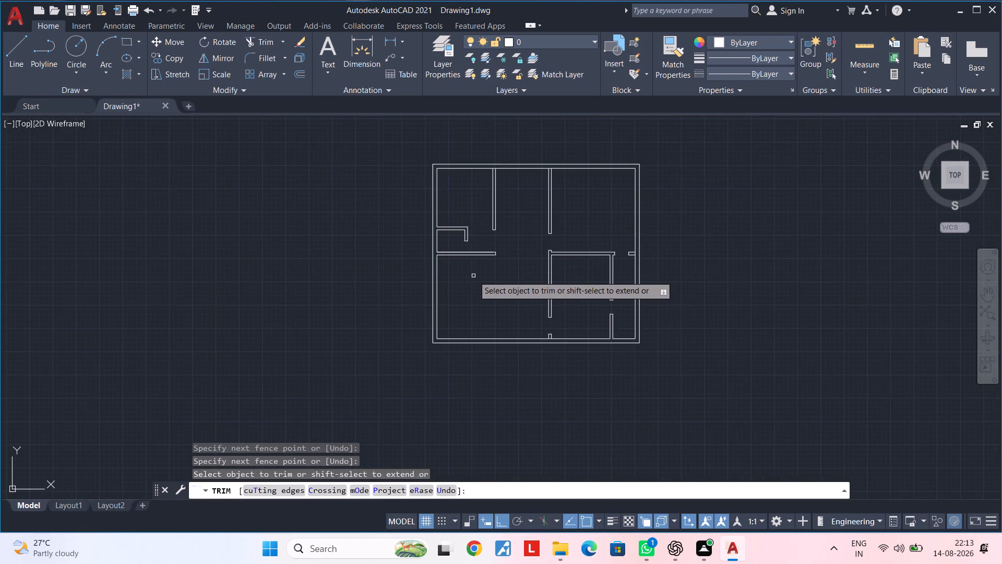
Trim the bottom exterior wall's inner line beneath the short stub of the central vertical partition.
{"action": "middle_click_drag", "start_coordinate": [474, 276], "coordinate": [424, 260]}
{"action": "scroll", "coordinate": [504, 320], "scroll_direction": "up", "scroll_amount": 2}
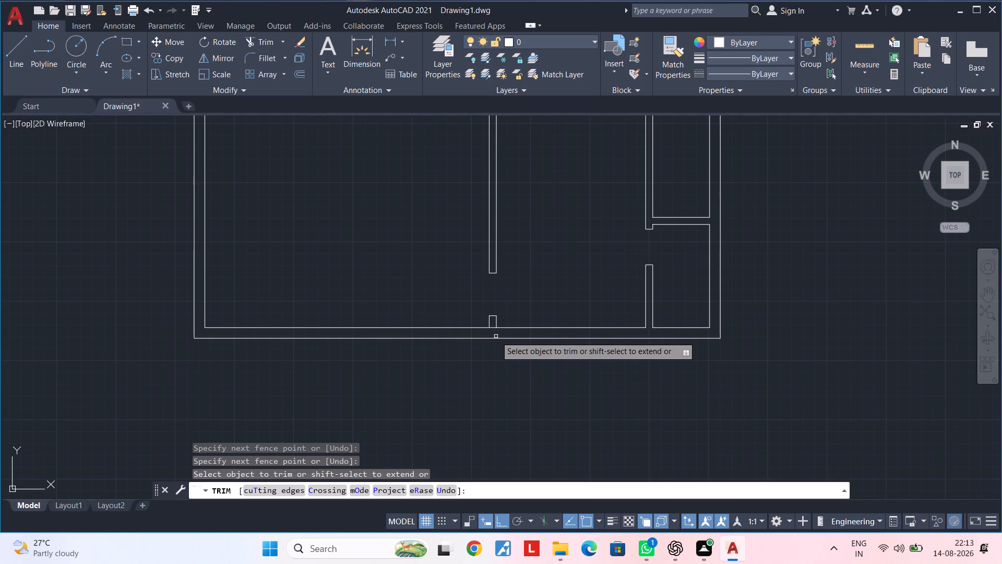
{"action": "scroll", "coordinate": [496, 336], "scroll_direction": "up", "scroll_amount": 3}
{"action": "left_click_drag", "start_coordinate": [476, 293], "coordinate": [474, 316]}
{"action": "left_click", "coordinate": [474, 318]}
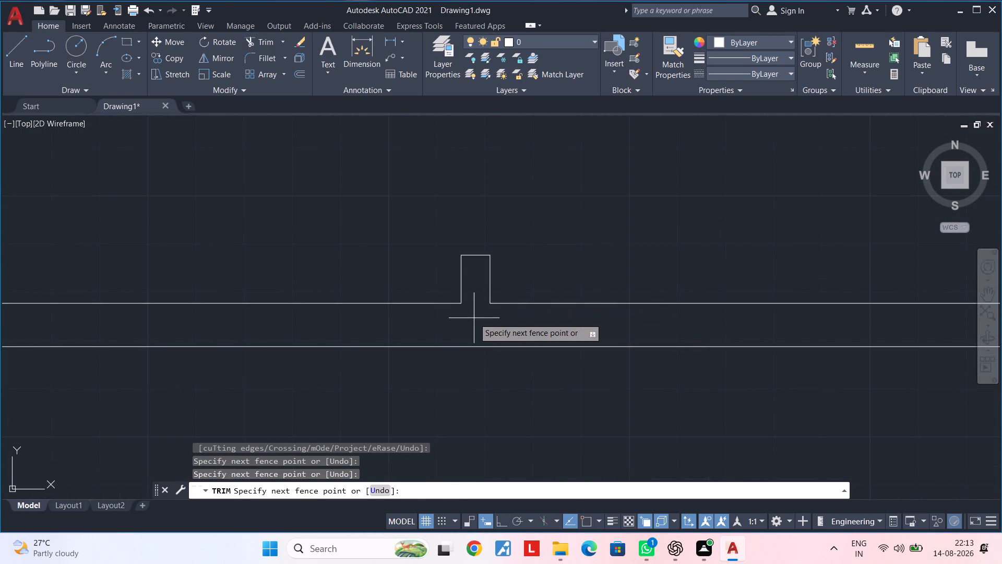
{"action": "scroll", "coordinate": [474, 318], "scroll_direction": "down", "scroll_amount": 3}
{"action": "scroll", "coordinate": [411, 348], "scroll_direction": "down", "scroll_amount": 2}
{"action": "key", "text": "Escape"}
{"action": "key", "text": "Escape"}
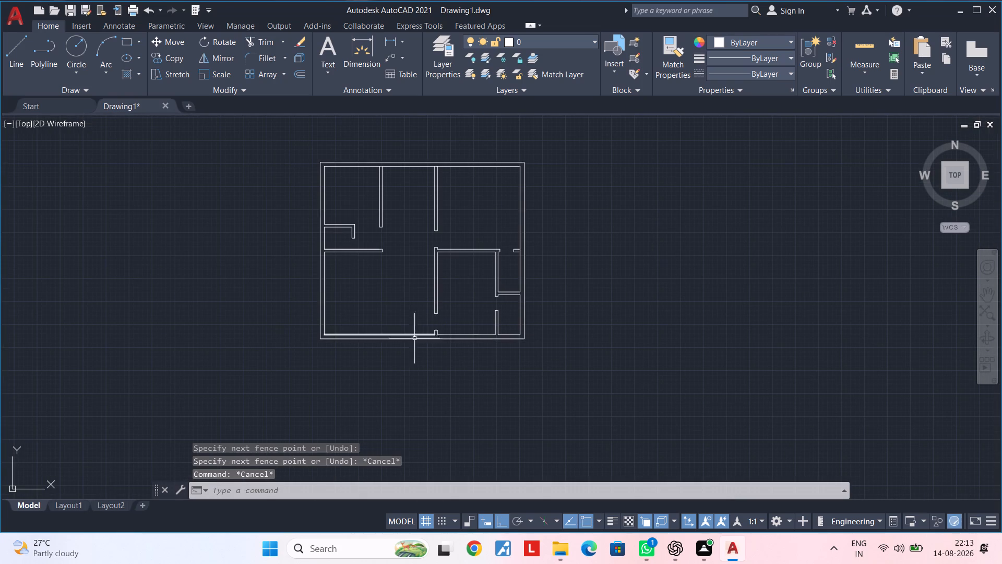
Draw a jamb line across the thickness of the bottom exterior wall, to the left of the central partition's stub.
{"action": "middle_click_drag", "start_coordinate": [406, 347], "coordinate": [485, 346]}
{"action": "scroll", "coordinate": [458, 347], "scroll_direction": "up", "scroll_amount": 1}
{"action": "middle_click_drag", "start_coordinate": [445, 352], "coordinate": [497, 347]}
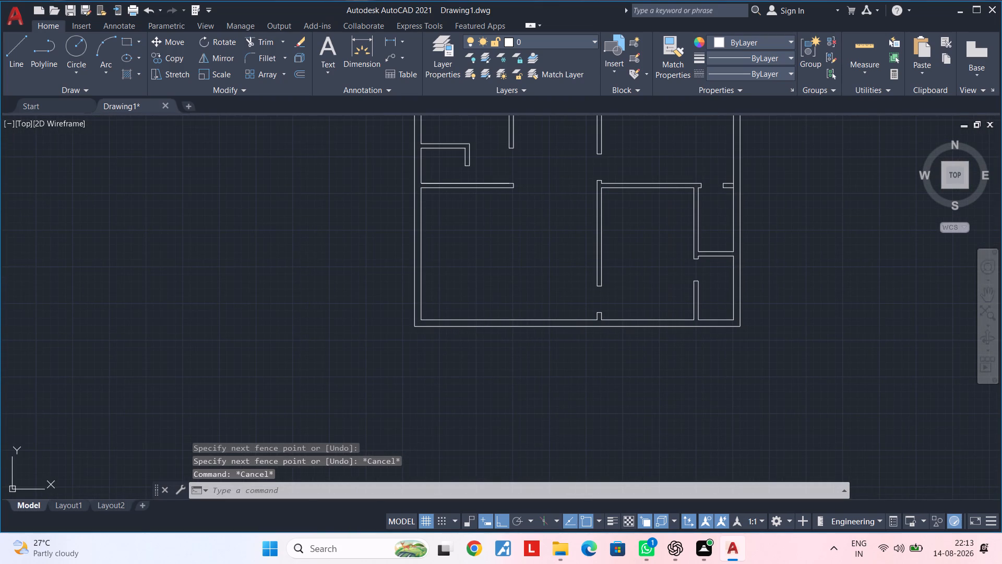
{"action": "key", "text": "Escape"}
{"action": "key", "text": "Escape"}
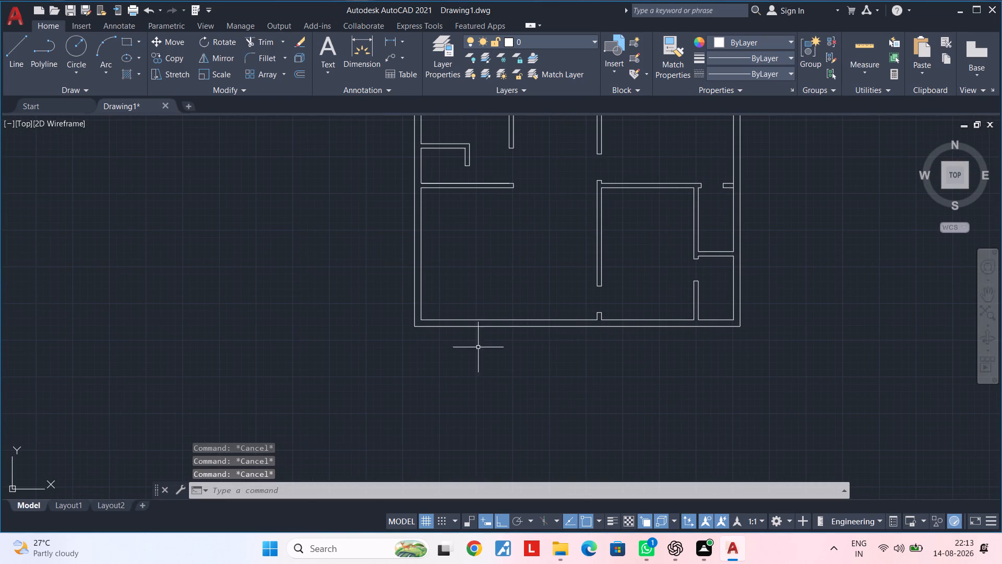
{"action": "scroll", "coordinate": [578, 329], "scroll_direction": "up", "scroll_amount": 2}
{"action": "middle_click_drag", "start_coordinate": [553, 340], "coordinate": [542, 351]}
{"action": "key", "text": "Escape"}
{"action": "key", "text": "Escape"}
{"action": "key", "text": "Escape"}
{"action": "key", "text": "Escape"}
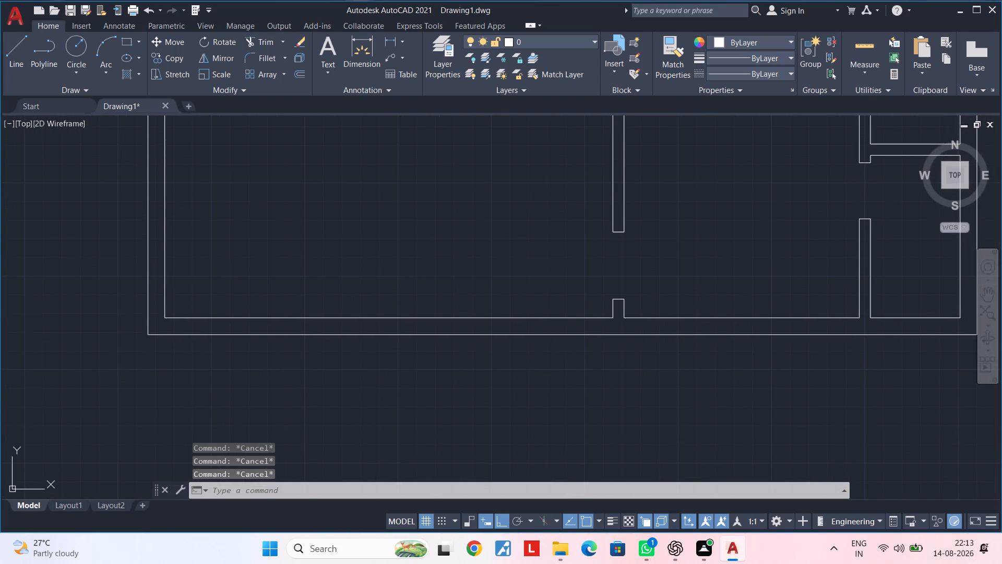
{"action": "key", "text": "Escape"}
{"action": "key", "text": "Escape"}
{"action": "key", "text": "Escape"}
{"action": "type", "text": "l"}
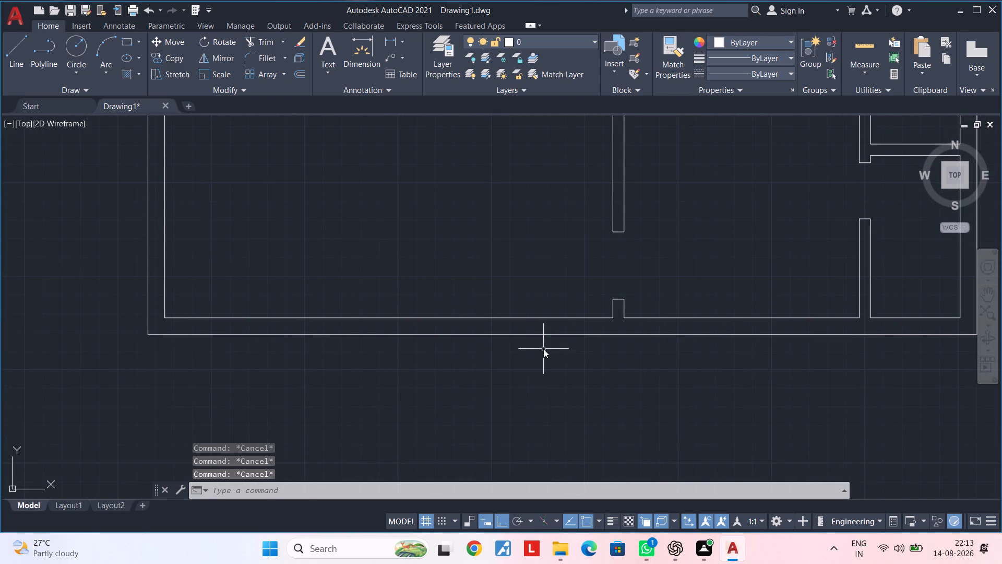
{"action": "key", "text": "space"}
{"action": "left_click_drag", "start_coordinate": [542, 319], "coordinate": [542, 337]}
{"action": "left_click", "coordinate": [542, 337]}
{"action": "key", "text": "Escape"}
{"action": "key", "text": "Escape"}
{"action": "key", "text": "Escape"}
{"action": "key", "text": "Escape"}
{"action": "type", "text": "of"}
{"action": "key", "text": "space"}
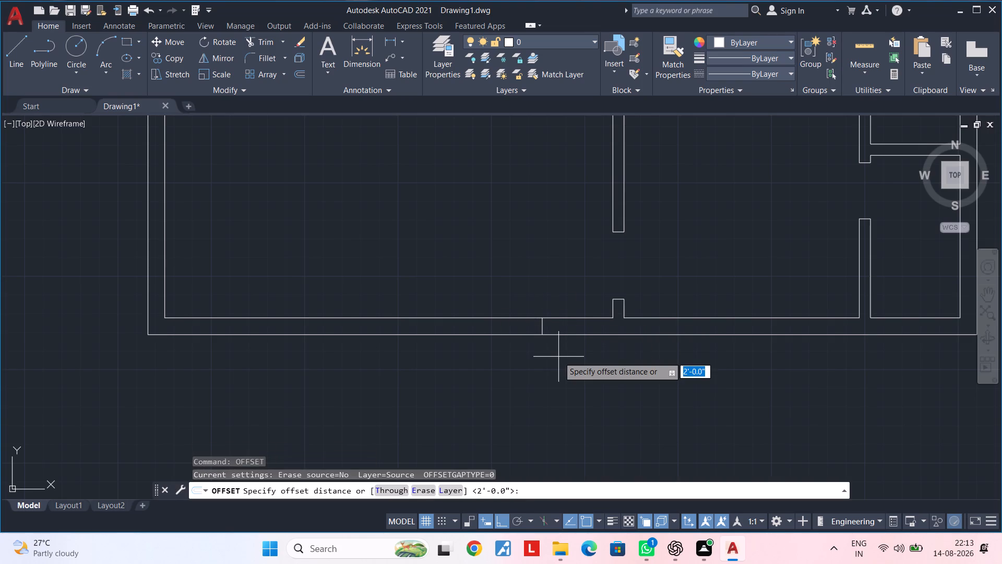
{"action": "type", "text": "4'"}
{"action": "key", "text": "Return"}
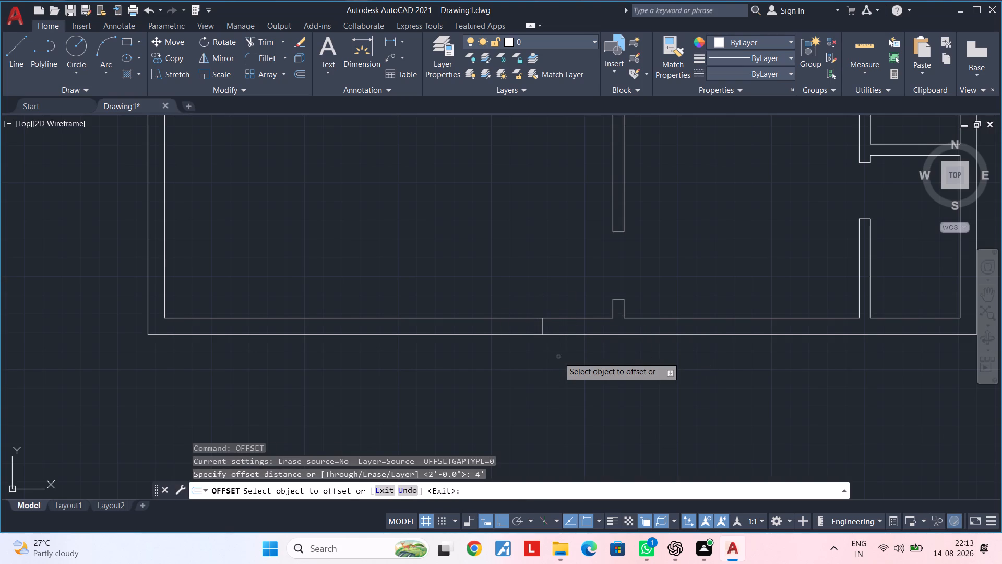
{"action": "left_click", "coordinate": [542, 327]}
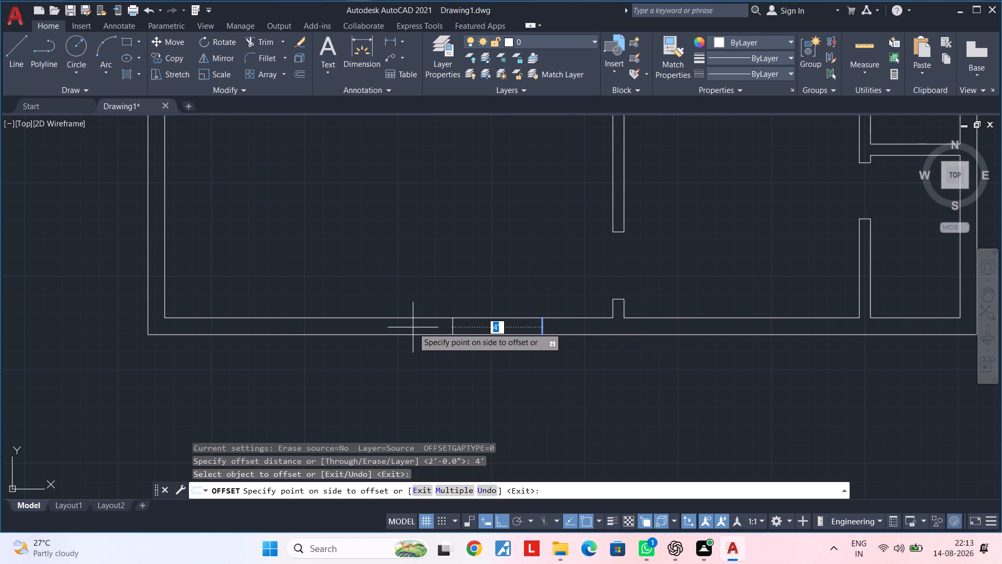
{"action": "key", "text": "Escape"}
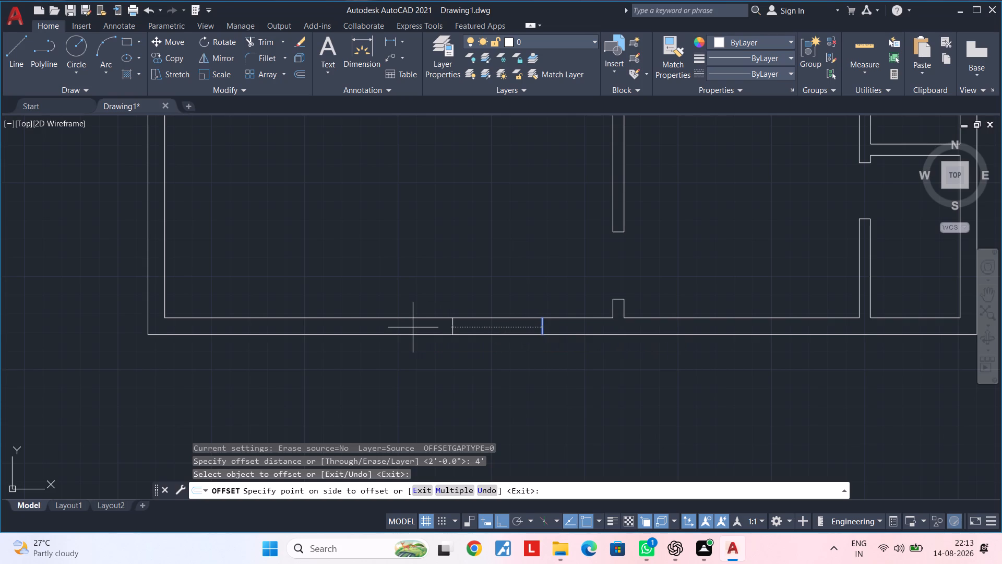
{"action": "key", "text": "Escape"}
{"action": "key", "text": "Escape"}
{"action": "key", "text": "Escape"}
Offset the jamb line in the bottom exterior wall 5' to the left.
{"action": "type", "text": "of"}
{"action": "key", "text": "space"}
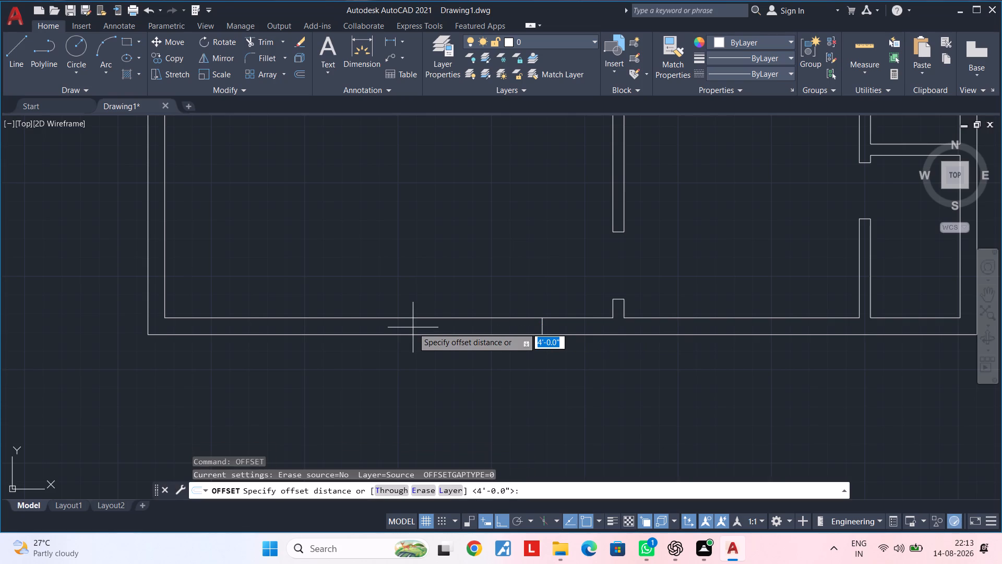
{"action": "type", "text": "5'"}
{"action": "key", "text": "Return"}
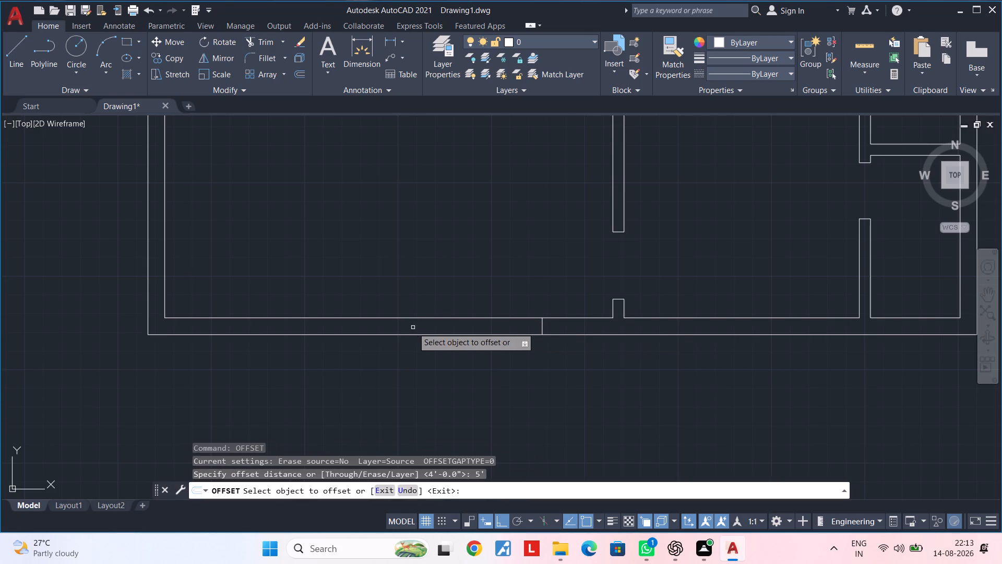
{"action": "left_click", "coordinate": [542, 323]}
{"action": "left_click", "coordinate": [416, 324]}
{"action": "key", "text": "Escape"}
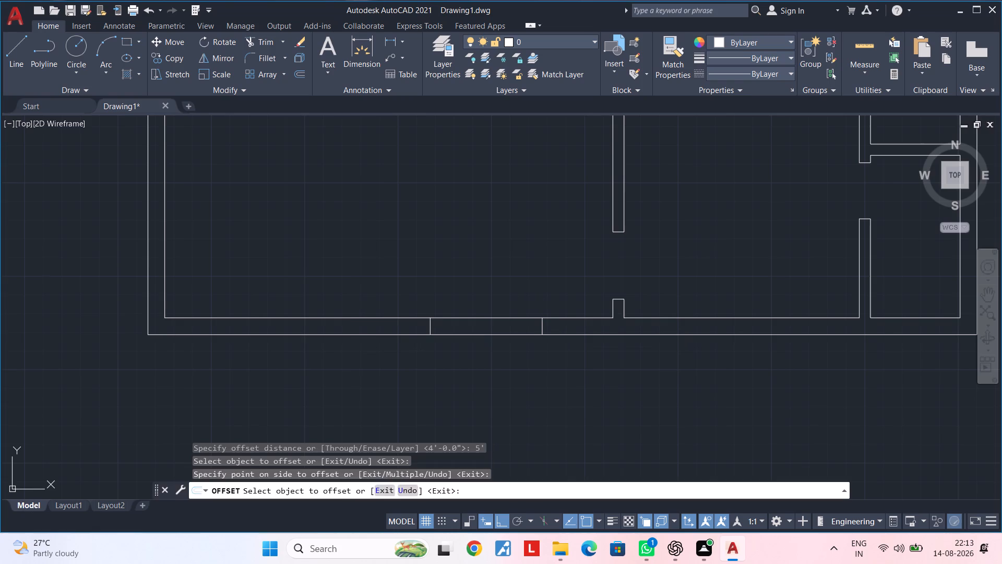
{"action": "key", "text": "Escape"}
Trim both lines of the bottom exterior wall between the two jamb lines to open the 5' entrance.
{"action": "type", "text": "tr"}
{"action": "key", "text": "space"}
{"action": "left_click_drag", "start_coordinate": [468, 304], "coordinate": [468, 352]}
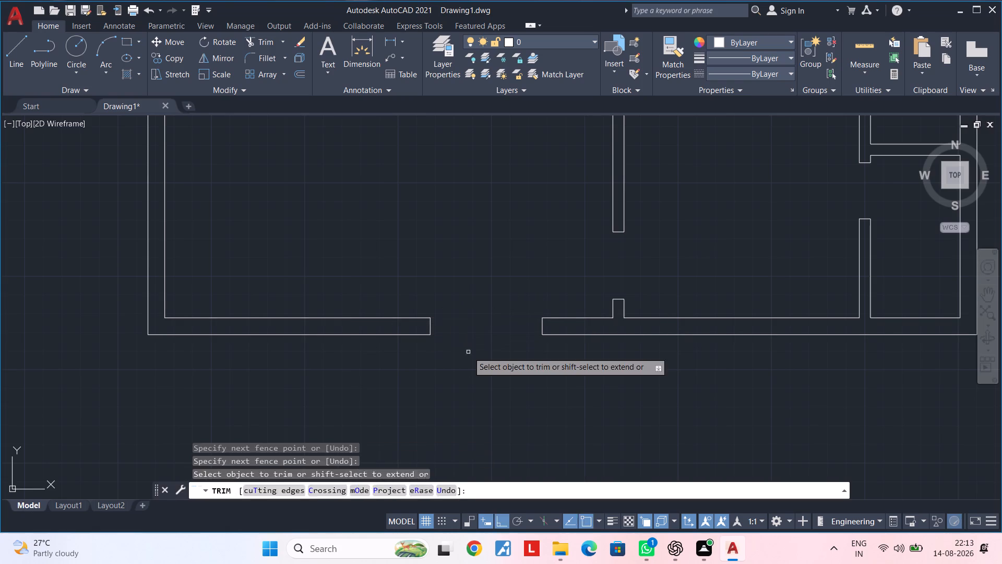
{"action": "left_click", "coordinate": [468, 352]}
{"action": "scroll", "coordinate": [468, 352], "scroll_direction": "down", "scroll_amount": 1}
{"action": "middle_click_drag", "start_coordinate": [468, 352], "coordinate": [550, 352]}
{"action": "key", "text": "Escape"}
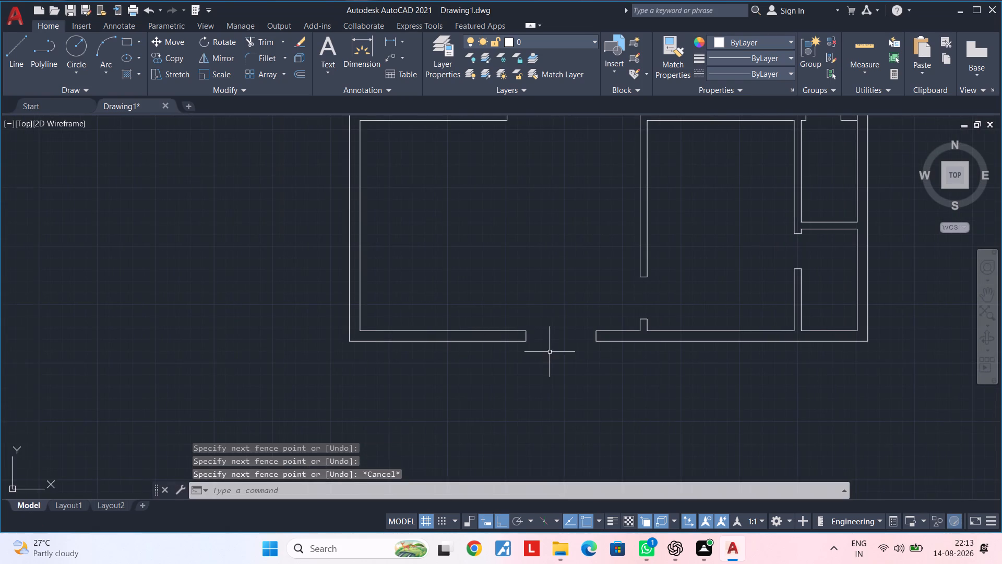
{"action": "key", "text": "Escape"}
{"action": "key", "text": "Escape"}
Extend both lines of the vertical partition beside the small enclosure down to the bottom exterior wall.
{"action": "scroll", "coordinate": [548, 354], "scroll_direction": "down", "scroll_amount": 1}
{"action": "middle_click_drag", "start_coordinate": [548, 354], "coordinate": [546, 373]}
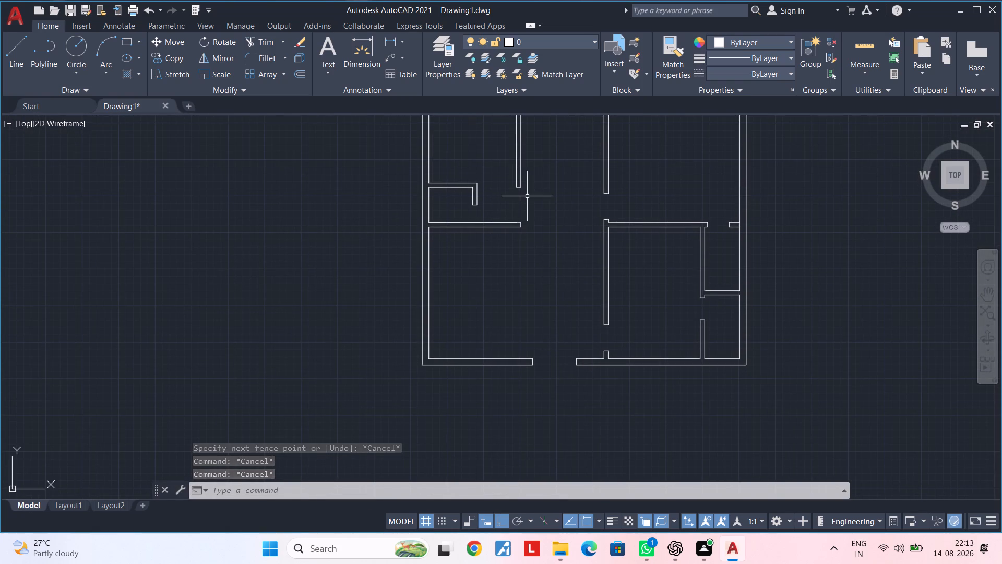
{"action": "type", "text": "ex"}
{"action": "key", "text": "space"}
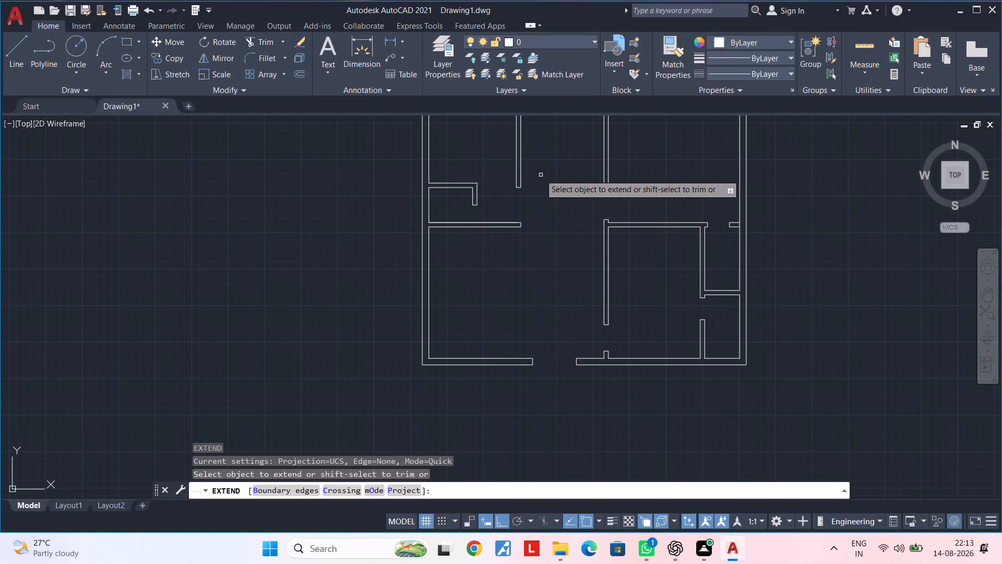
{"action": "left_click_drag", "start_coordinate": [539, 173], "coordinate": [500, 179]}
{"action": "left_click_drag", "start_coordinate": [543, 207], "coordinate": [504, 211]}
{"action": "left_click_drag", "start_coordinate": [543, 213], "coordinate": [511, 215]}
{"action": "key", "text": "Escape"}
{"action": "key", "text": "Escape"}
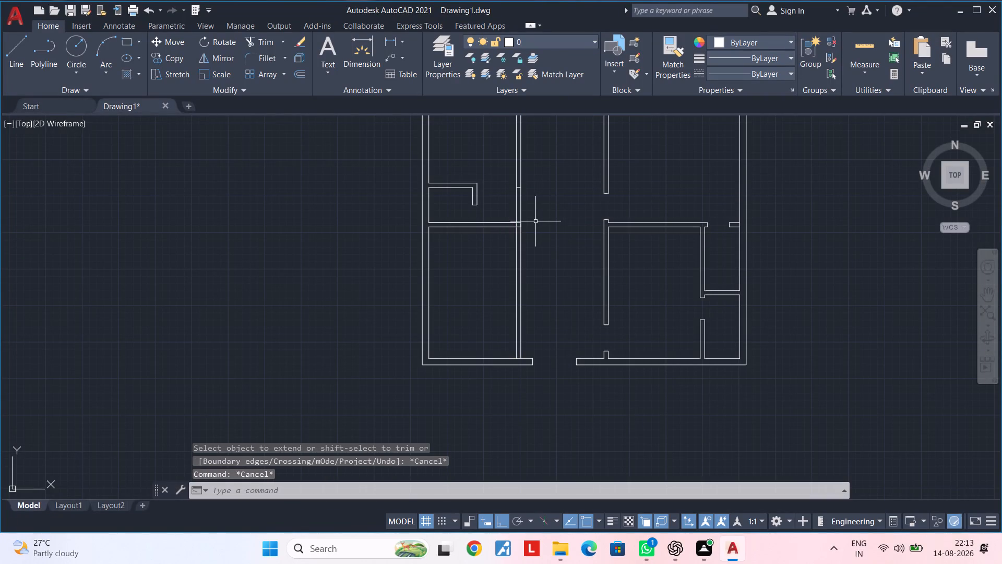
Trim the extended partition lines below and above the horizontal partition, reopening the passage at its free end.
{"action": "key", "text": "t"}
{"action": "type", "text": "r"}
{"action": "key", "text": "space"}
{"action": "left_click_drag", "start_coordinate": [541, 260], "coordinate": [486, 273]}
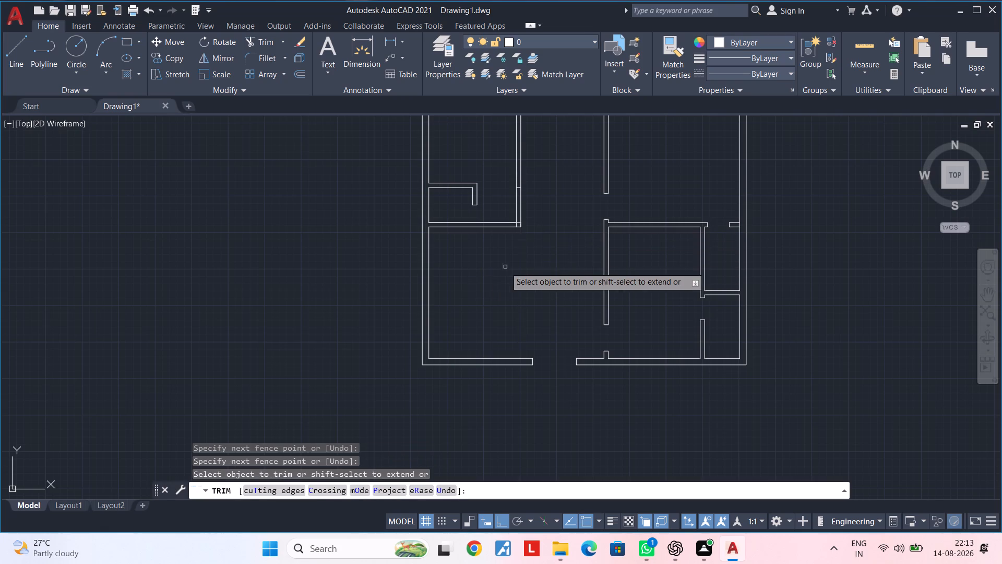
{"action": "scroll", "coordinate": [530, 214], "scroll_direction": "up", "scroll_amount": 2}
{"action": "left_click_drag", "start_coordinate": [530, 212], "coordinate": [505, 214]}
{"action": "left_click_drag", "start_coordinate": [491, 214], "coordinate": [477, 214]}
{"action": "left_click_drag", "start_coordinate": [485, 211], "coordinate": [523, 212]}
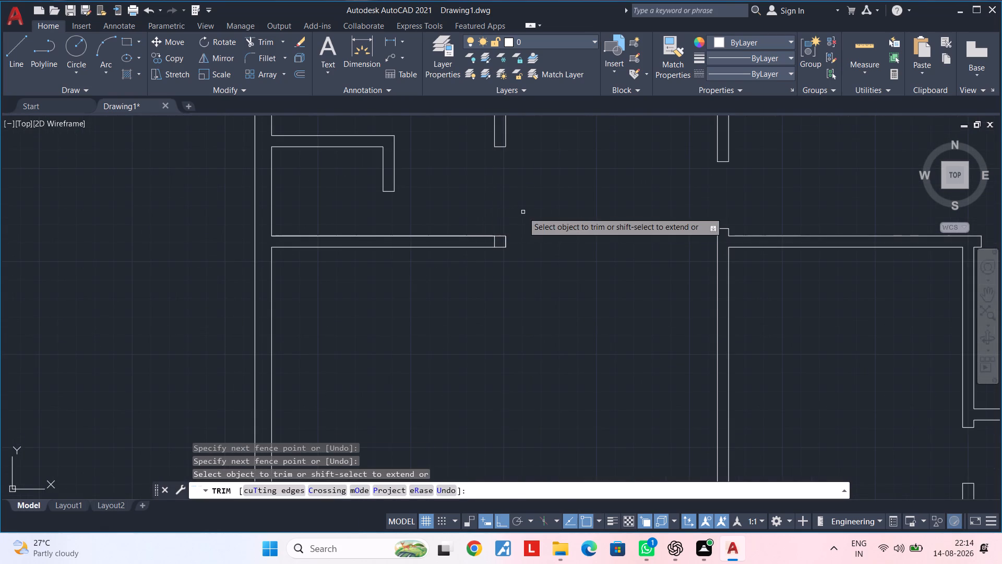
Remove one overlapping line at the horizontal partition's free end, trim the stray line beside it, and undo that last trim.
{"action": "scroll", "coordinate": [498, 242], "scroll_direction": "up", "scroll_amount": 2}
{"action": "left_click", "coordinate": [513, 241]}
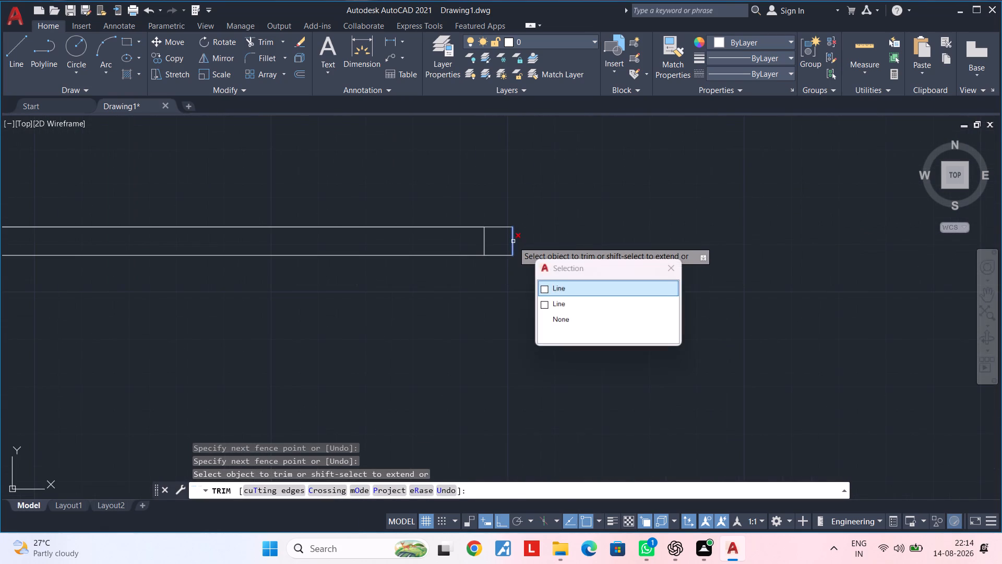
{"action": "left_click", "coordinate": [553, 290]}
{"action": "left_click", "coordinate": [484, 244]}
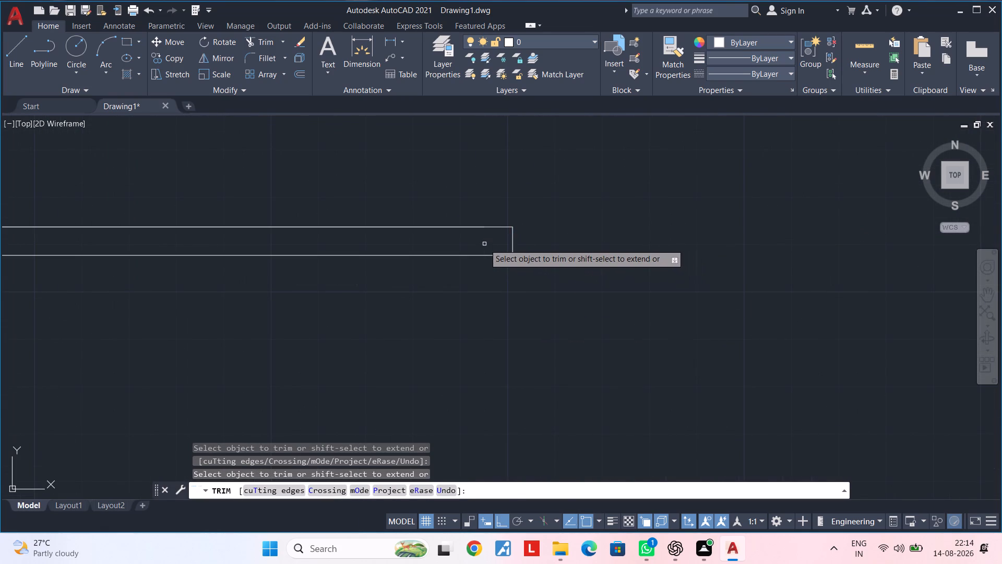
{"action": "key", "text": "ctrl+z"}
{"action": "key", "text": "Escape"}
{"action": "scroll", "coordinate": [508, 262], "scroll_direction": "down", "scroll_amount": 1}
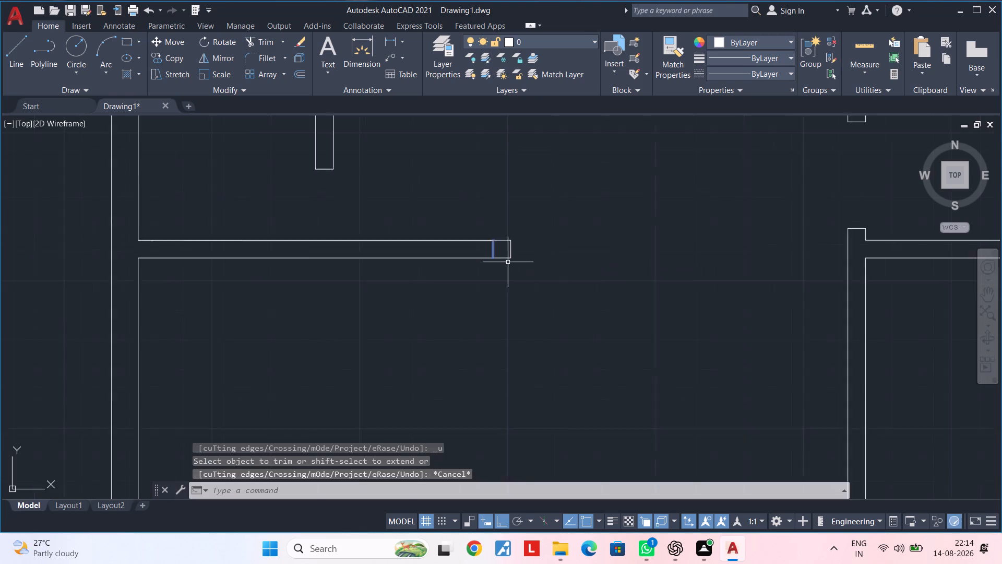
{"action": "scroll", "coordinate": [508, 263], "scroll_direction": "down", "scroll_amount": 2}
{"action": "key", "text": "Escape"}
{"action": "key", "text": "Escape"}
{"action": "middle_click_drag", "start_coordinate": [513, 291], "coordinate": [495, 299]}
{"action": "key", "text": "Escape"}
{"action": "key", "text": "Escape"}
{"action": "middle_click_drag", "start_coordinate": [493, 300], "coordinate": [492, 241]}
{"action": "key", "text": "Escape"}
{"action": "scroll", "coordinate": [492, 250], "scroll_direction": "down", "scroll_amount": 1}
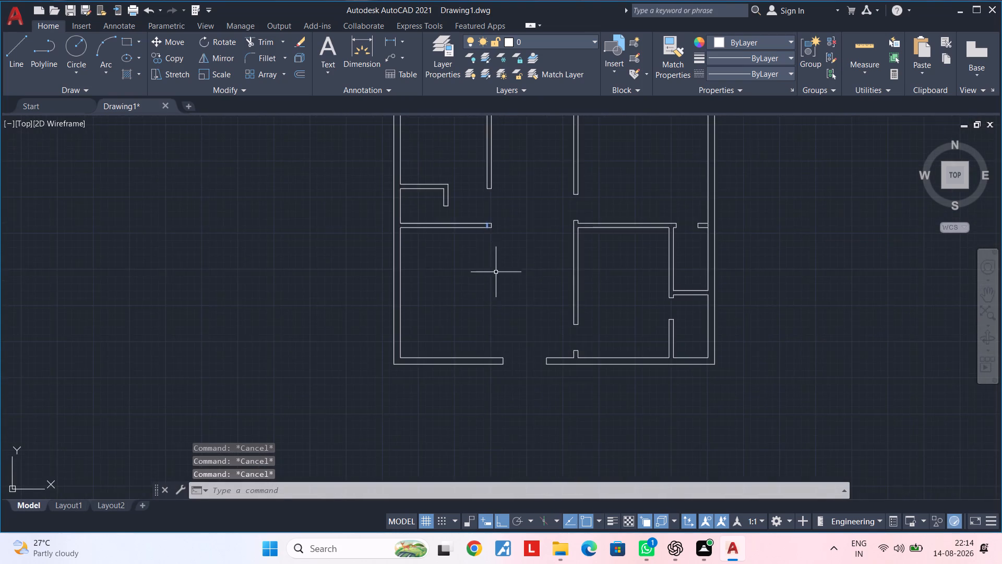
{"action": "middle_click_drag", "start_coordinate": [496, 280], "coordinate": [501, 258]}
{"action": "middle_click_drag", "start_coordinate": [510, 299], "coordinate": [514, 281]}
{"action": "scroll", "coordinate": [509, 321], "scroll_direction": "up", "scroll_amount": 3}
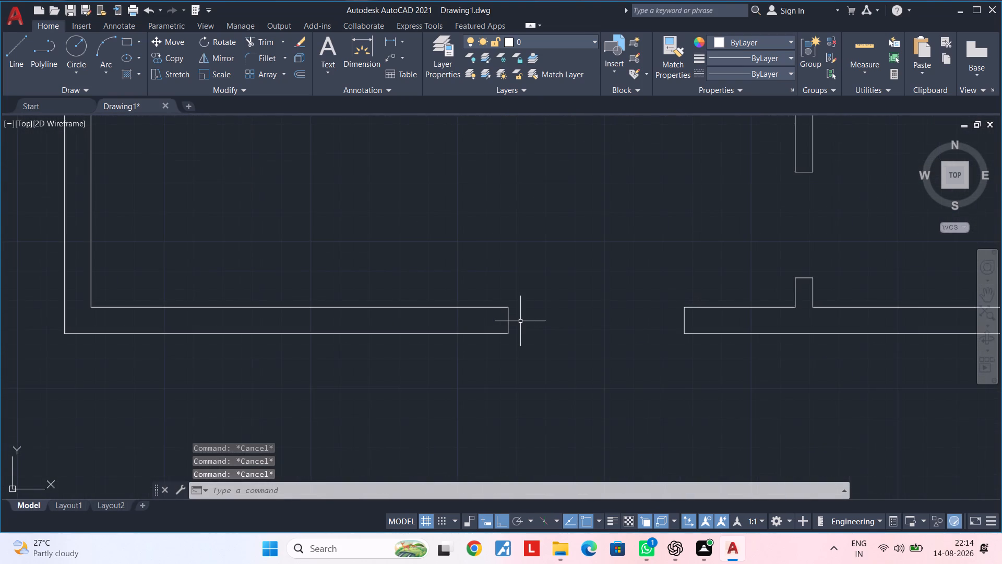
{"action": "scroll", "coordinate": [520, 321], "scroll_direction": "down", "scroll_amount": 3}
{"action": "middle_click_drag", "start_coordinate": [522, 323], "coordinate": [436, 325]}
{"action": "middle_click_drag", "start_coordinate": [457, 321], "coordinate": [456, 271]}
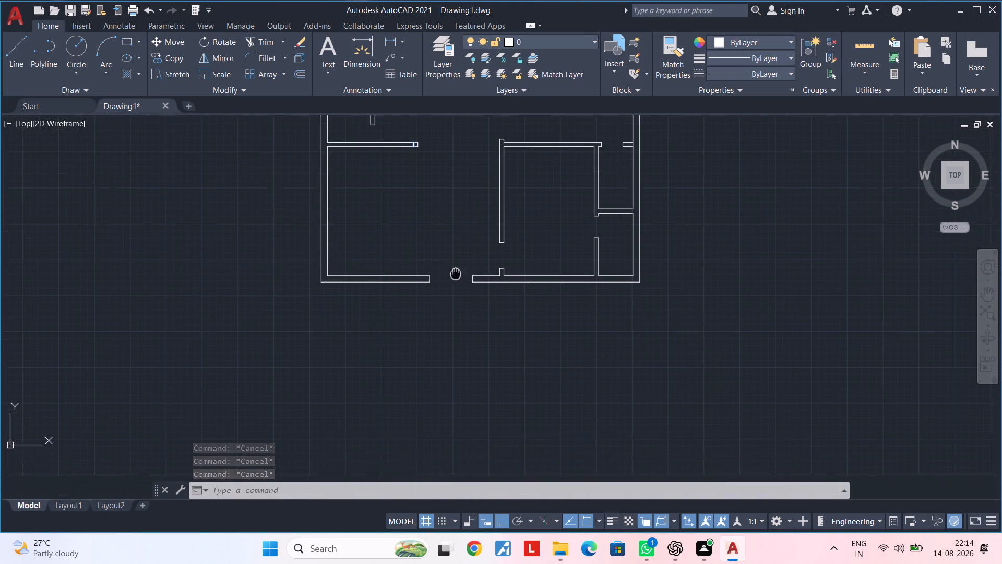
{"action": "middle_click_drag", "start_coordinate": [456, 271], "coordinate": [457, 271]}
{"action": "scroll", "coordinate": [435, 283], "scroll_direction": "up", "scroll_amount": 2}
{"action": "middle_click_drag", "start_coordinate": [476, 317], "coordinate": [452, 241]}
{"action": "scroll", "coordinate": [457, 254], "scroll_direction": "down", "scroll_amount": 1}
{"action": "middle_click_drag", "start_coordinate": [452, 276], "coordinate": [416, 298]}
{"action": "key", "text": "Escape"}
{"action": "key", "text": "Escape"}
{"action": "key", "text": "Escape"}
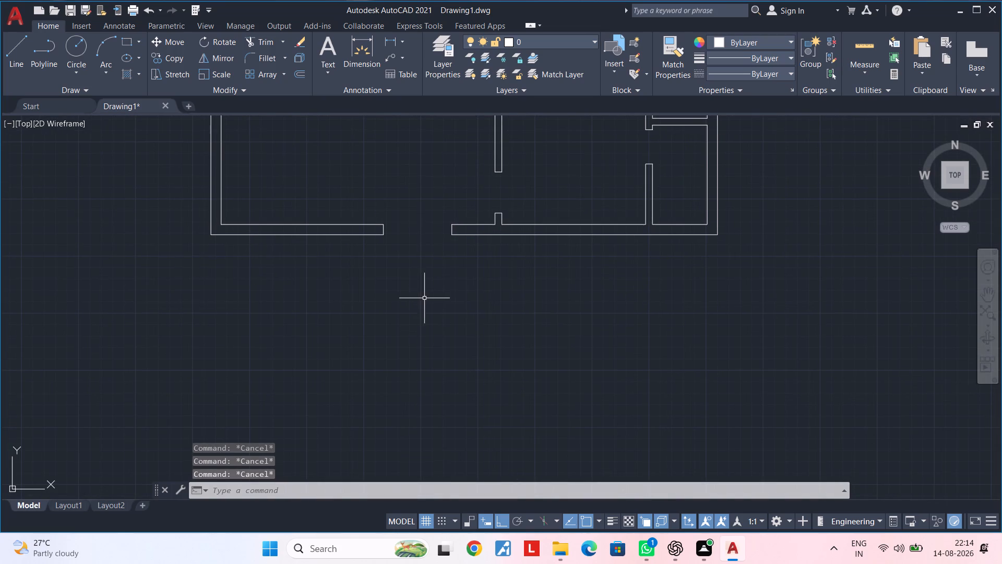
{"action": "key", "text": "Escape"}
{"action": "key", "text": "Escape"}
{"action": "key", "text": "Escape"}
Make the Doors layer current.
{"action": "left_click", "coordinate": [559, 42]}
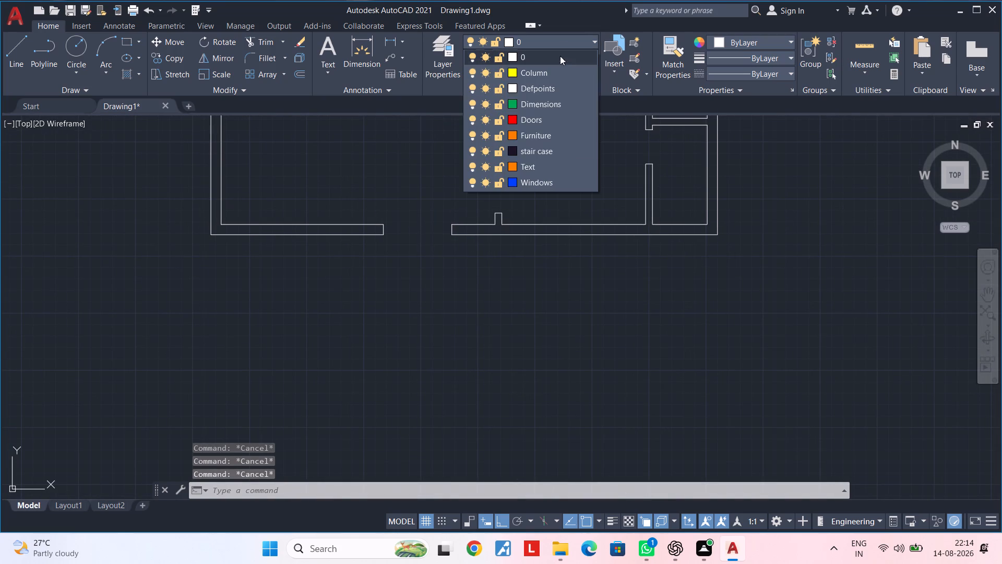
{"action": "left_click", "coordinate": [541, 124]}
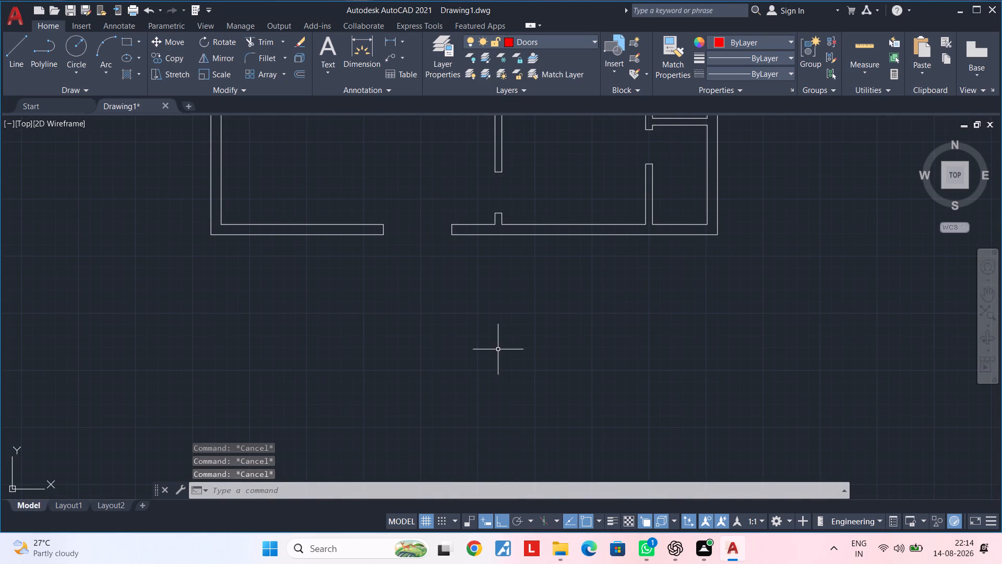
Draw a horizontal 5' line in the empty area below the entrance opening in the bottom exterior wall.
{"action": "middle_click_drag", "start_coordinate": [498, 349], "coordinate": [580, 333]}
{"action": "key", "text": "Escape"}
{"action": "key", "text": "l"}
{"action": "key", "text": "space"}
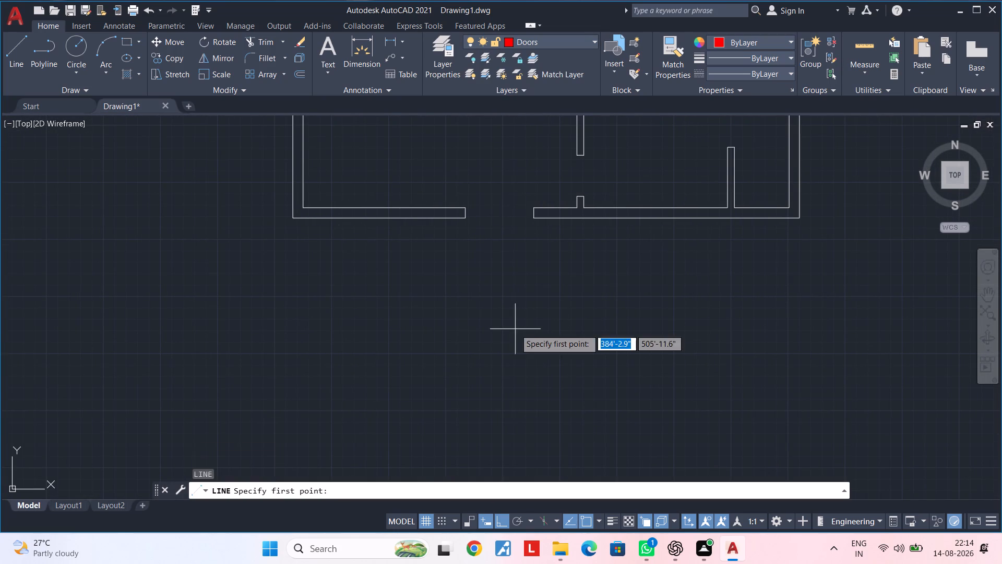
{"action": "left_click", "coordinate": [477, 335]}
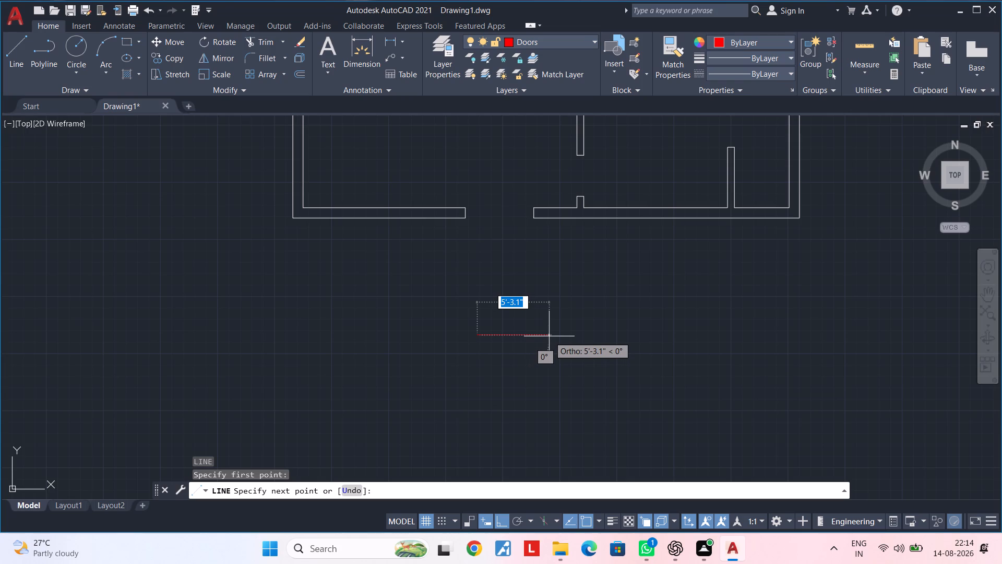
{"action": "type", "text": "5'"}
{"action": "key", "text": "Return"}
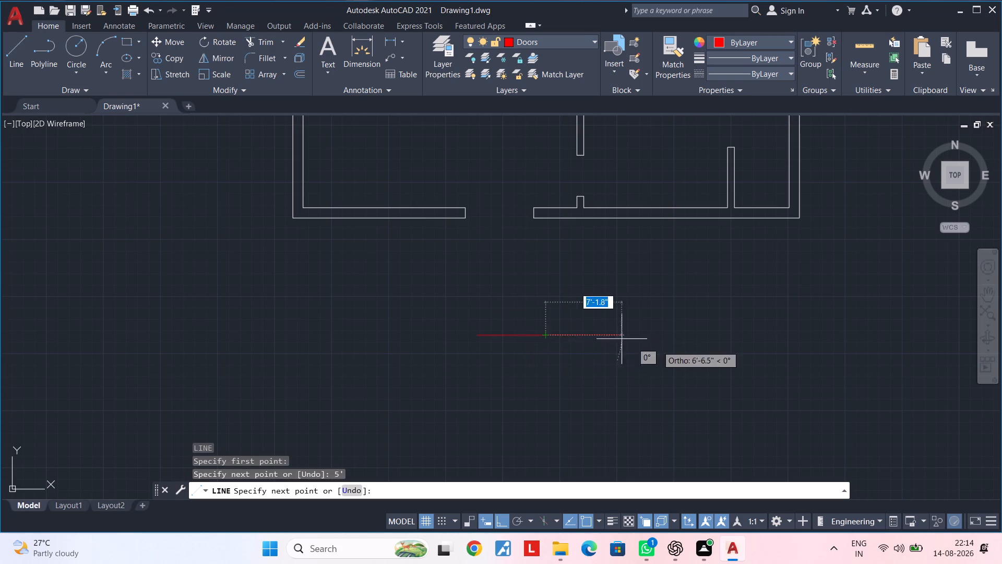
{"action": "key", "text": "Escape"}
{"action": "key", "text": "Escape"}
{"action": "key", "text": "Escape"}
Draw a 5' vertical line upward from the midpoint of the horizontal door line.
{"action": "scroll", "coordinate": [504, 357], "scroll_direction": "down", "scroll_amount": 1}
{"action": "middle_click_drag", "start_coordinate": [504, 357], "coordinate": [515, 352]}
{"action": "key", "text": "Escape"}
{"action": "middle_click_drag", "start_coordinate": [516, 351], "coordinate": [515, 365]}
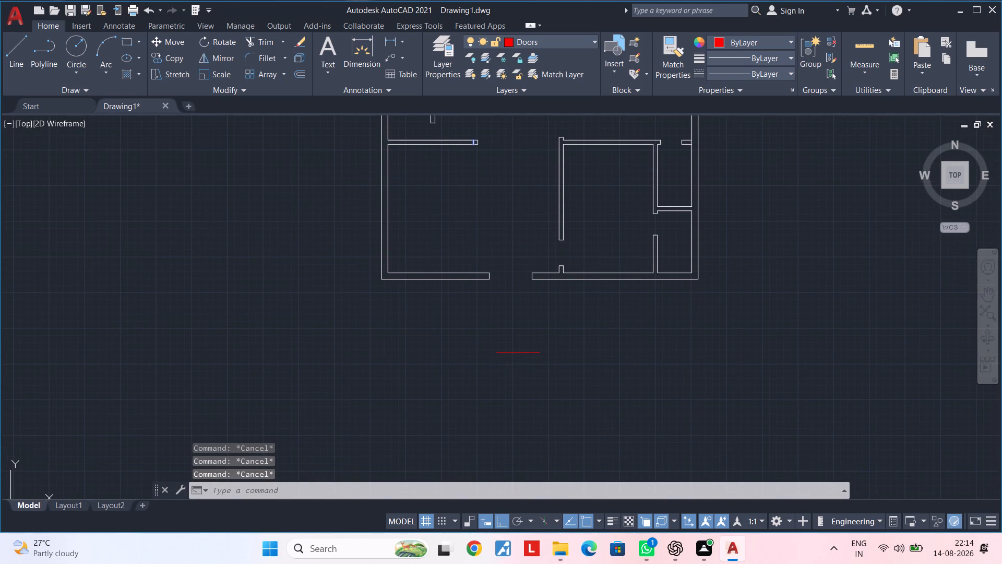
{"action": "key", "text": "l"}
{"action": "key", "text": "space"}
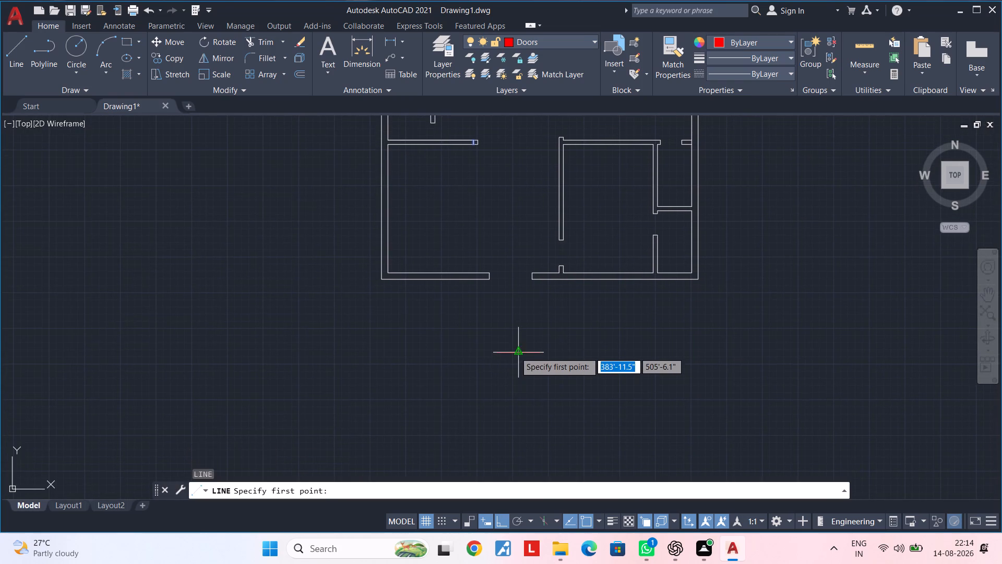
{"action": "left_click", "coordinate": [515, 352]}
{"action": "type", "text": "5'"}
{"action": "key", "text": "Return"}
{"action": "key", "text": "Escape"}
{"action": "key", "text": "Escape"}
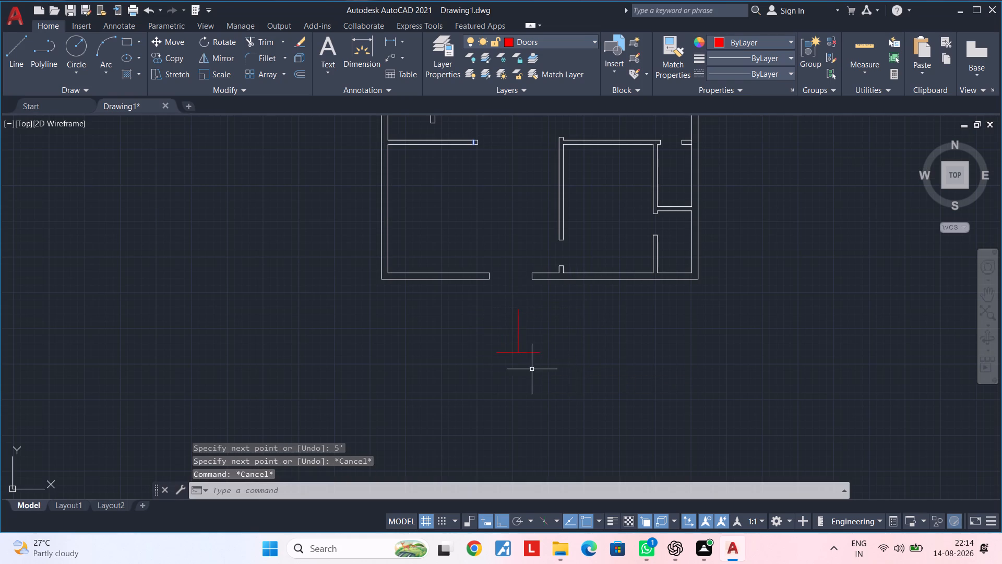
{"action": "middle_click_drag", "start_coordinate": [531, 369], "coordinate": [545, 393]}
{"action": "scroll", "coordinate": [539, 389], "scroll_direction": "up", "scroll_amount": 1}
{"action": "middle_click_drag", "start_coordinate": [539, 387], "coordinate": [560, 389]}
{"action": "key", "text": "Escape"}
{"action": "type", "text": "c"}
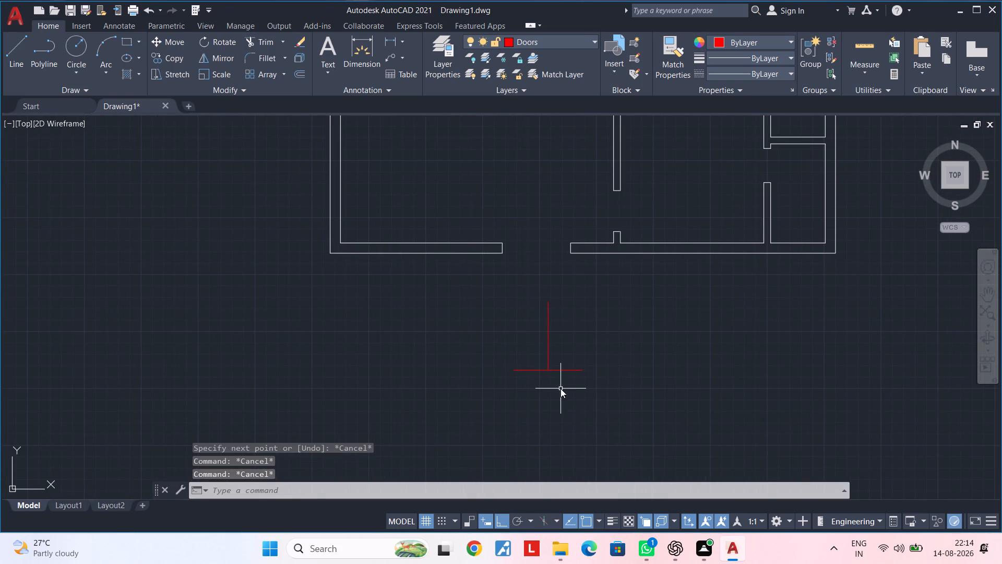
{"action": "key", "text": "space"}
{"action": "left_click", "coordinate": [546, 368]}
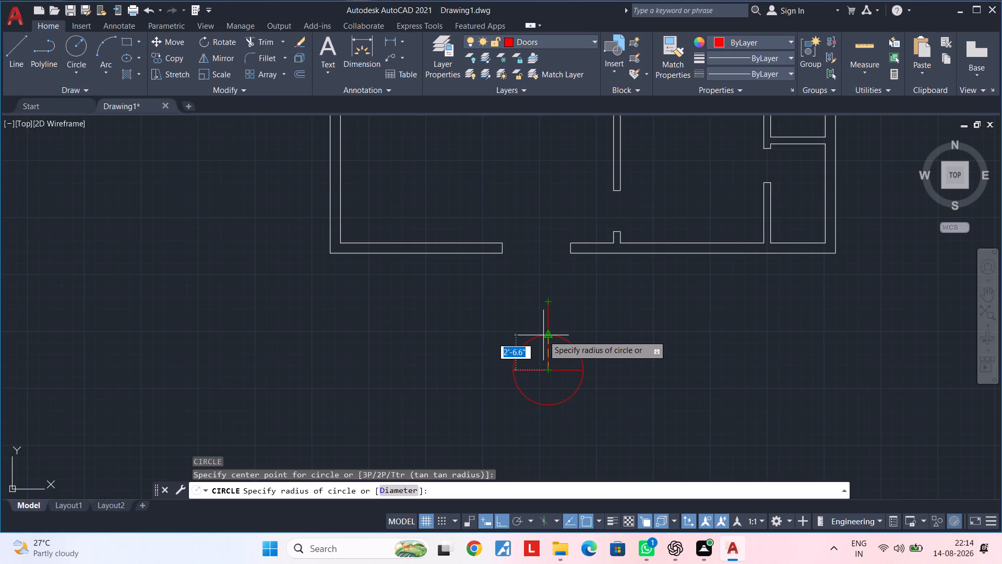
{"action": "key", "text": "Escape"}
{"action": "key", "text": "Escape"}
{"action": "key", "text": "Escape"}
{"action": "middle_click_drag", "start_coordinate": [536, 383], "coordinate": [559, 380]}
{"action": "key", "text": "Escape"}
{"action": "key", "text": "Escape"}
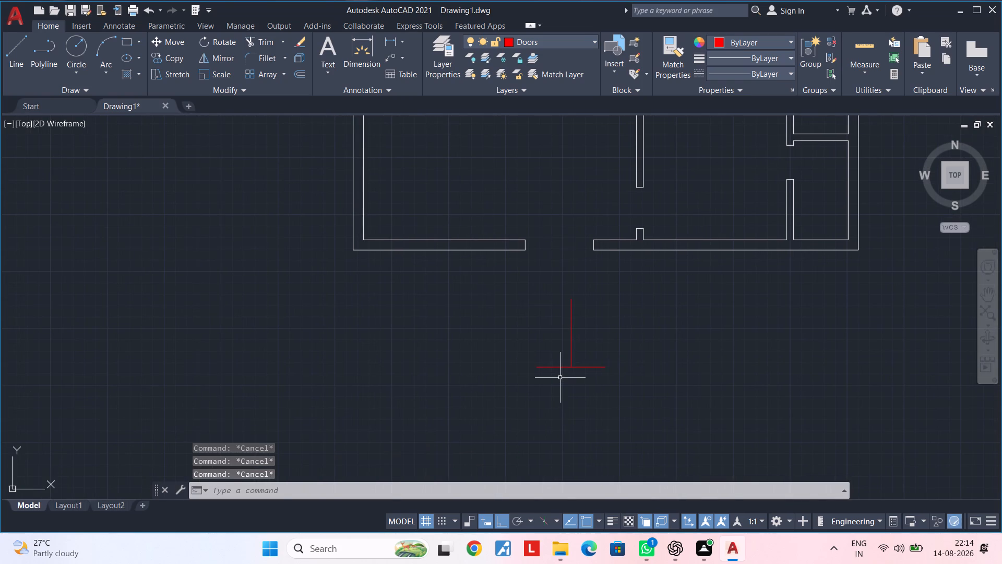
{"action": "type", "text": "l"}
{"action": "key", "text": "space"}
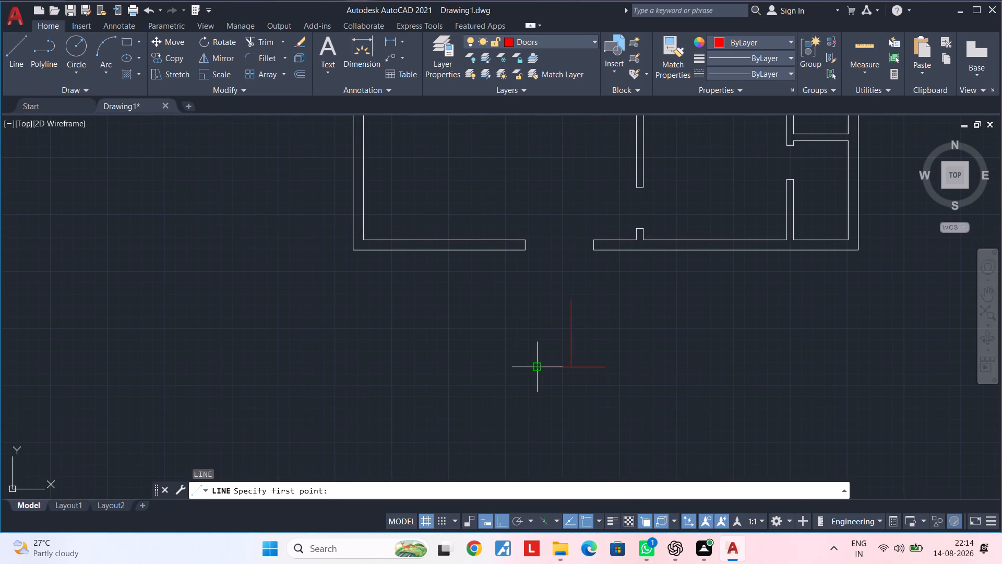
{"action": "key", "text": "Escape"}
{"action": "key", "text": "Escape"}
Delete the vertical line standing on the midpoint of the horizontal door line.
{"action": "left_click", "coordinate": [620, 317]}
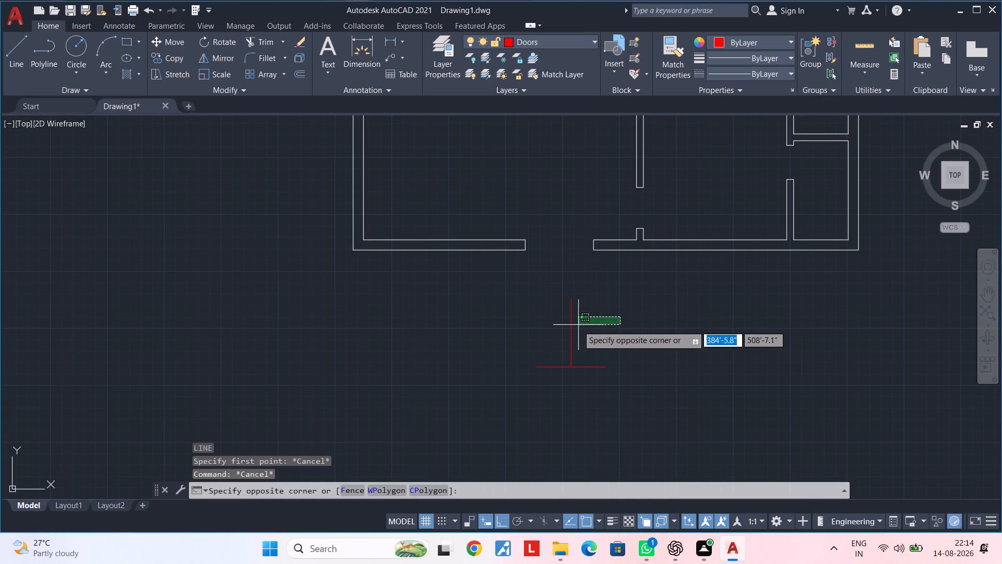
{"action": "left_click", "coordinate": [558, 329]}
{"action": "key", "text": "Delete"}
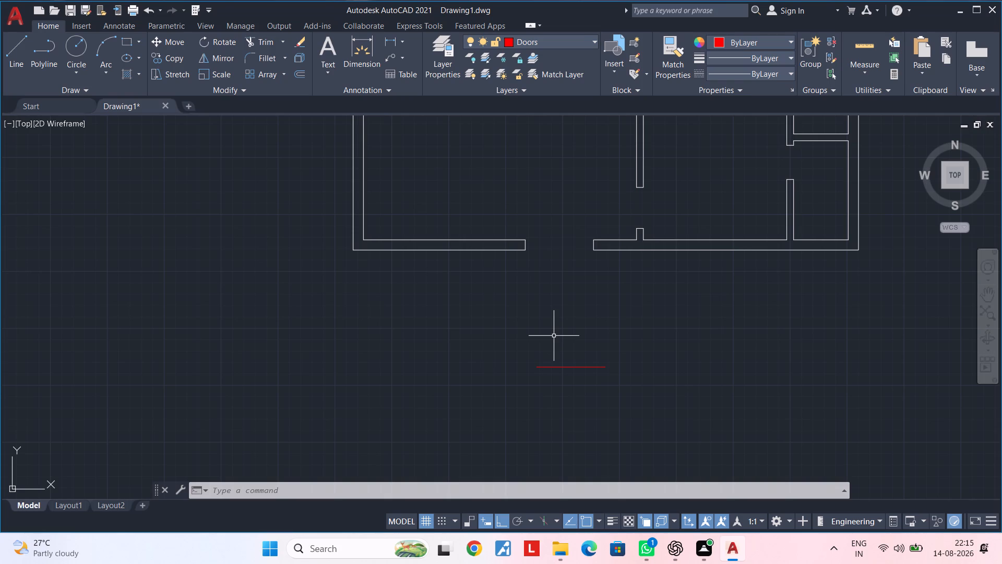
Draw a 5' vertical line upward from the left end of the horizontal door line.
{"action": "scroll", "coordinate": [496, 376], "scroll_direction": "up", "scroll_amount": 2}
{"action": "middle_click_drag", "start_coordinate": [595, 376], "coordinate": [465, 387]}
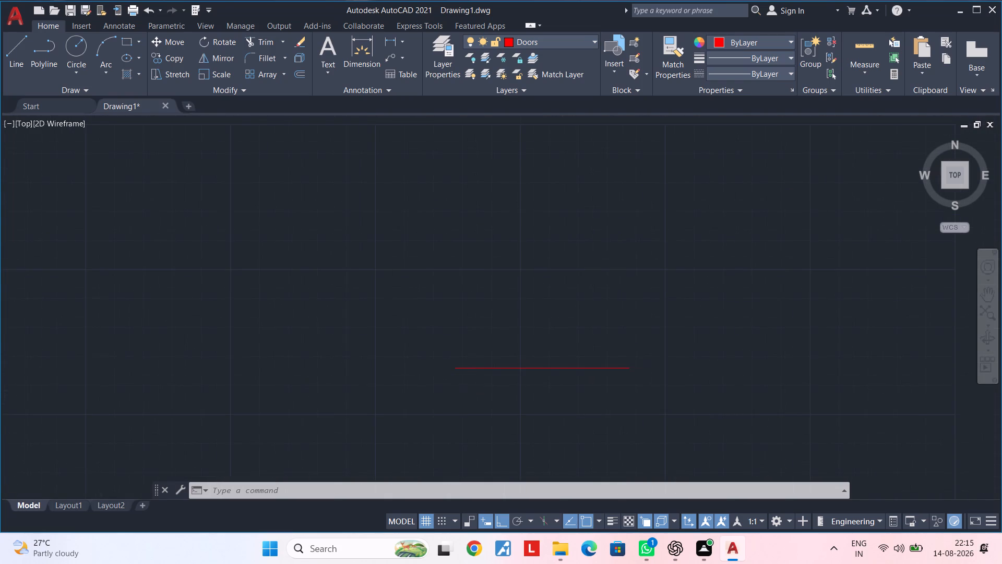
{"action": "key", "text": "Escape"}
{"action": "key", "text": "Escape"}
{"action": "scroll", "coordinate": [468, 386], "scroll_direction": "down", "scroll_amount": 1}
{"action": "middle_click_drag", "start_coordinate": [468, 386], "coordinate": [451, 387]}
{"action": "key", "text": "Escape"}
{"action": "key", "text": "Escape"}
{"action": "key", "text": "l"}
{"action": "key", "text": "space"}
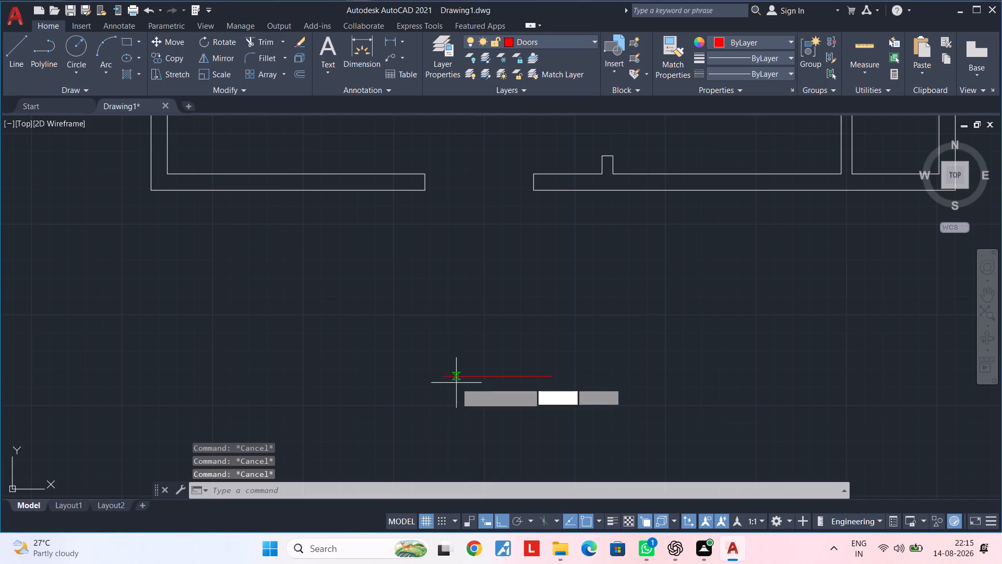
{"action": "left_click", "coordinate": [445, 374]}
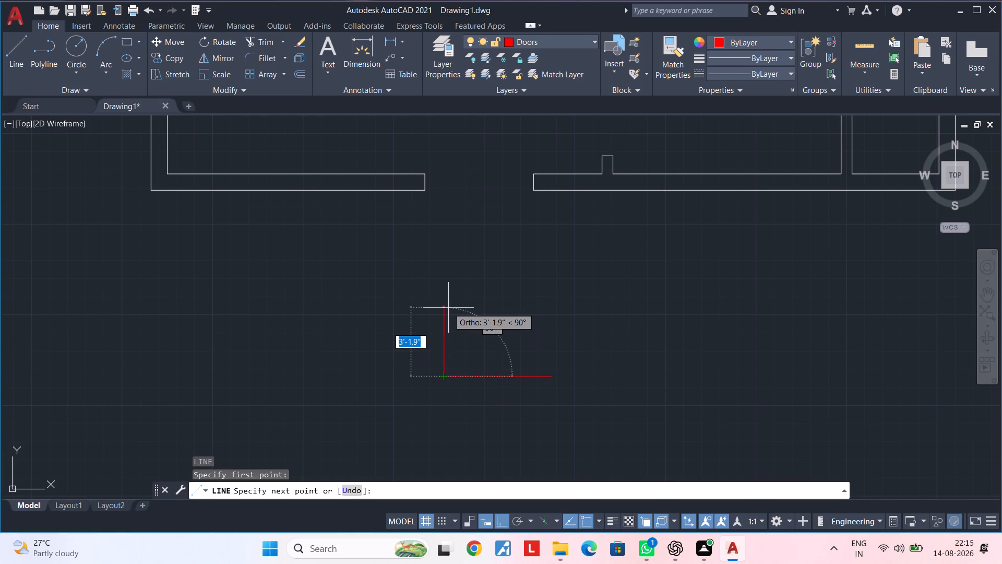
{"action": "type", "text": "5'"}
{"action": "key", "text": "Return"}
{"action": "key", "text": "Escape"}
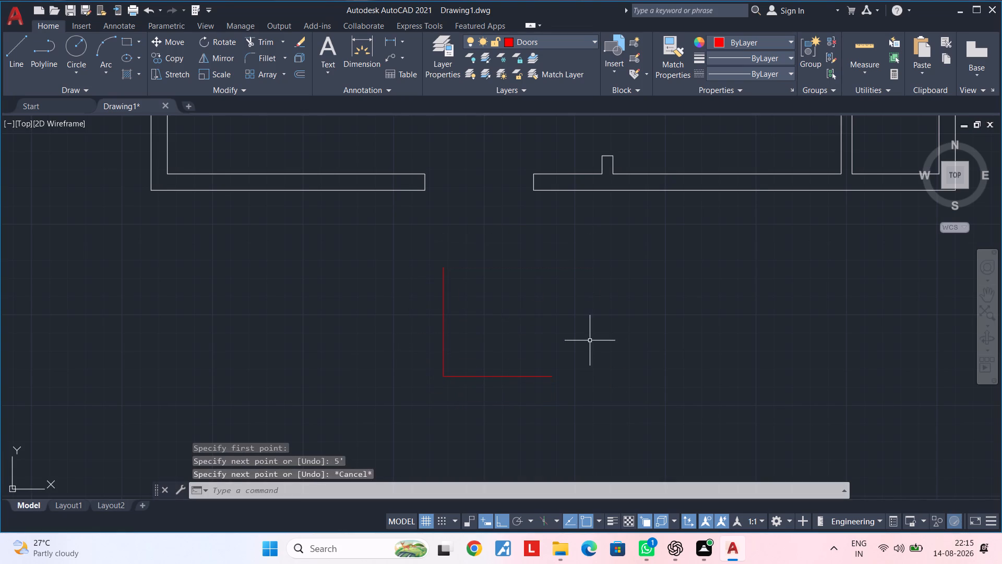
{"action": "key", "text": "Escape"}
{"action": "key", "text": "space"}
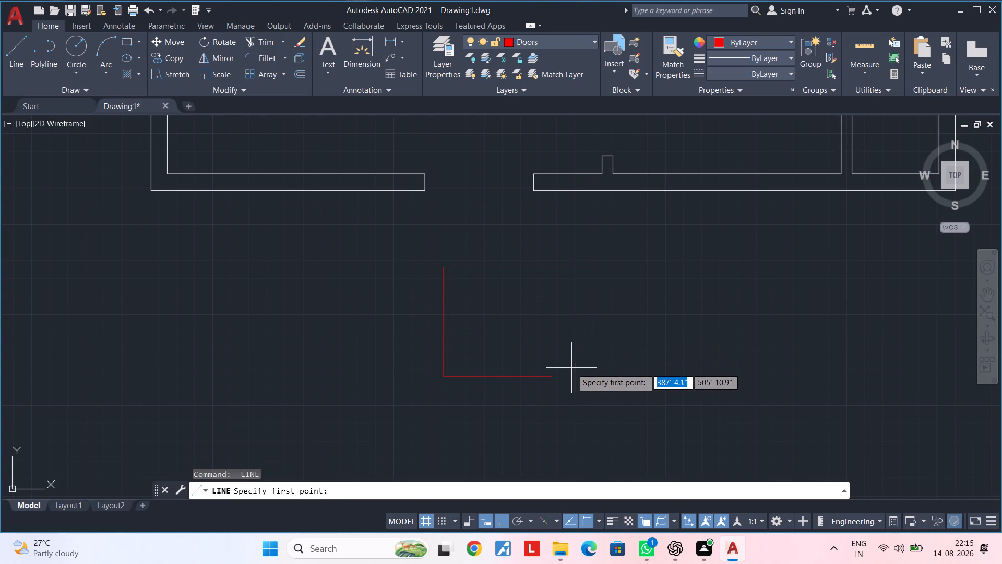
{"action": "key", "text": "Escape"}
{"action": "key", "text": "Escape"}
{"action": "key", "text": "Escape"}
Draw a circle of radius 2'5" centred on the corner where the two door lines meet.
{"action": "type", "text": "c"}
{"action": "key", "text": "space"}
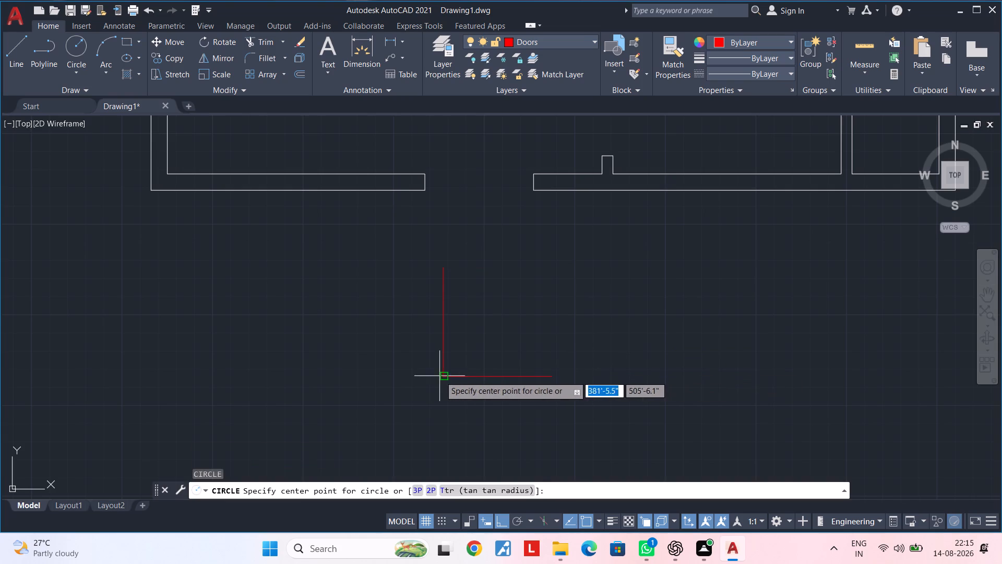
{"action": "left_click", "coordinate": [440, 376]}
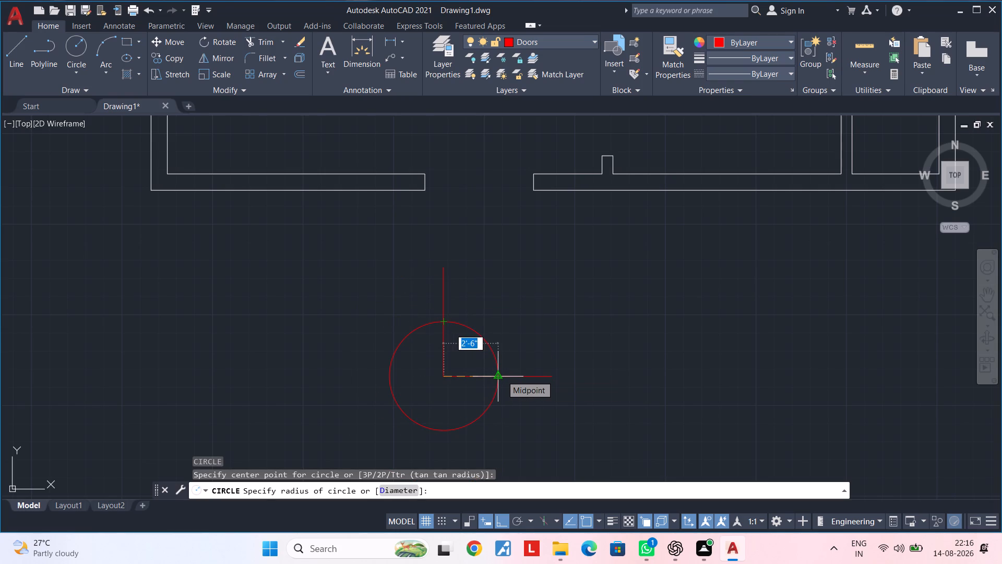
{"action": "type", "text": "2'5"}
{"action": "key", "text": "shift+quotedbl"}
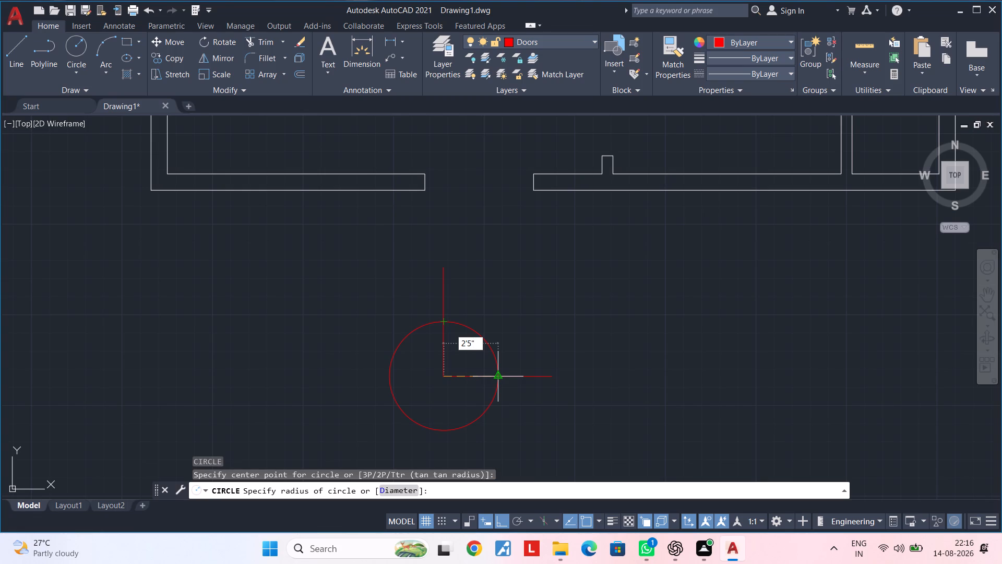
{"action": "key", "text": "Return"}
{"action": "key", "text": "Escape"}
{"action": "key", "text": "Escape"}
{"action": "key", "text": "Escape"}
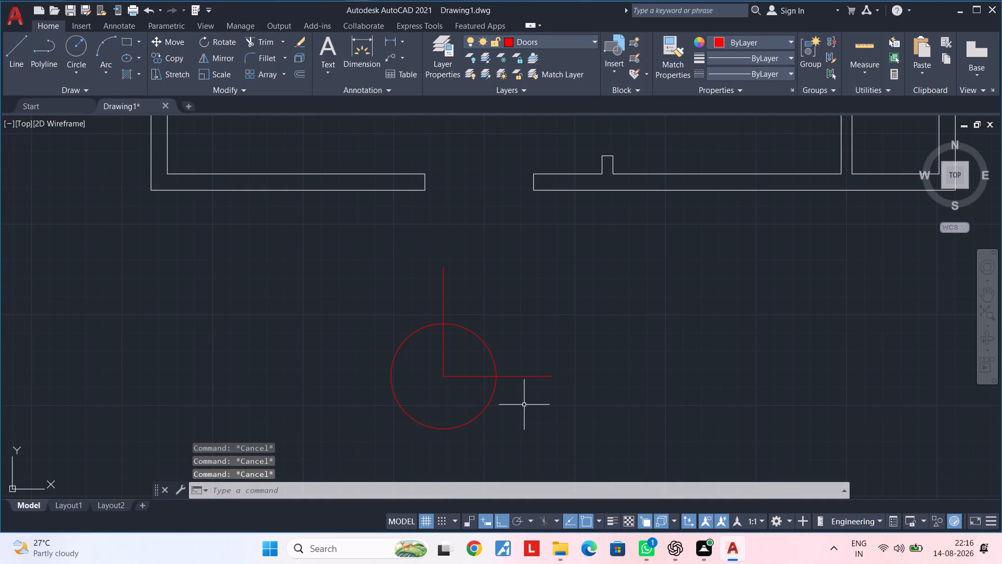
Trim the vertical line above the circle and the circle outside the two lines, leaving a quarter-circle door swing.
{"action": "middle_click_drag", "start_coordinate": [524, 405], "coordinate": [579, 415]}
{"action": "scroll", "coordinate": [525, 405], "scroll_direction": "down", "scroll_amount": 1}
{"action": "key", "text": "Escape"}
{"action": "key", "text": "Escape"}
{"action": "key", "text": "t"}
{"action": "key", "text": "r"}
{"action": "key", "text": "space"}
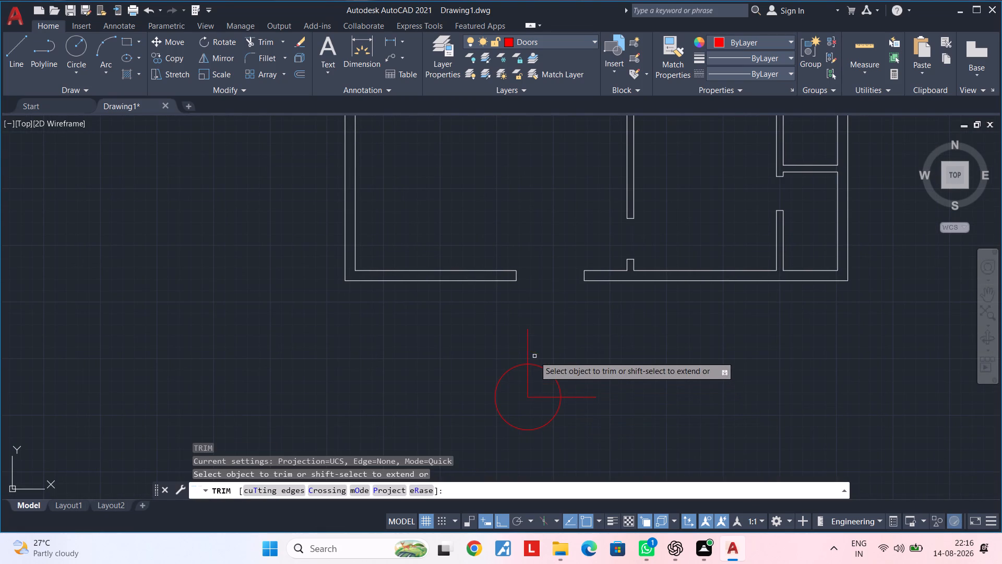
{"action": "left_click", "coordinate": [526, 348]}
{"action": "left_click", "coordinate": [515, 368]}
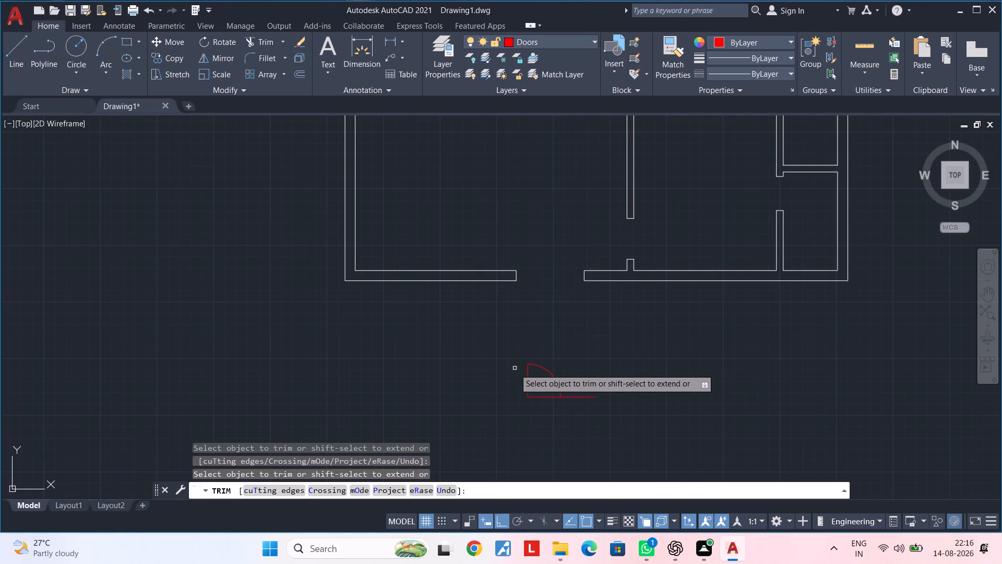
{"action": "middle_click_drag", "start_coordinate": [566, 420], "coordinate": [552, 407]}
{"action": "middle_click_drag", "start_coordinate": [545, 404], "coordinate": [546, 389]}
{"action": "key", "text": "Escape"}
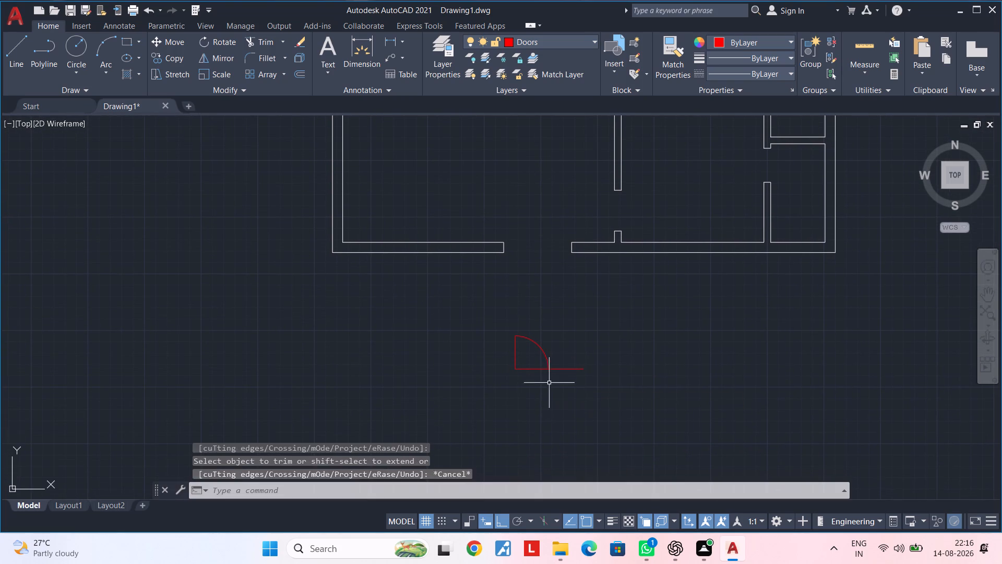
{"action": "key", "text": "Escape"}
{"action": "key", "text": "Escape"}
Mirror the vertical leaf line and swing arc about a vertical axis through the base line's midpoint, keeping the originals.
{"action": "middle_click_drag", "start_coordinate": [545, 384], "coordinate": [542, 379]}
{"action": "key", "text": "Escape"}
{"action": "key", "text": "Escape"}
{"action": "left_click", "coordinate": [551, 332]}
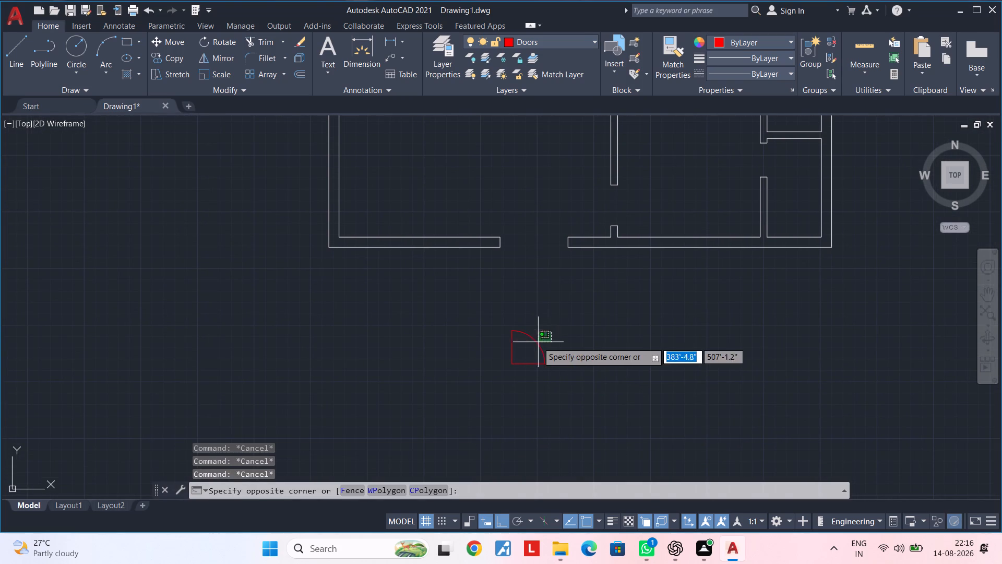
{"action": "left_click", "coordinate": [506, 349]}
{"action": "scroll", "coordinate": [569, 348], "scroll_direction": "up", "scroll_amount": 1}
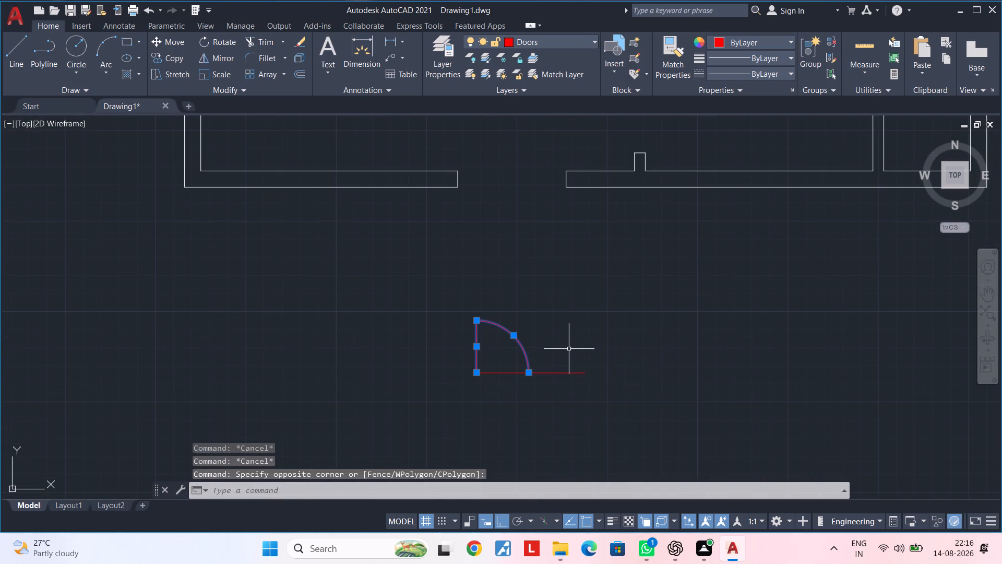
{"action": "type", "text": "mi"}
{"action": "key", "text": "space"}
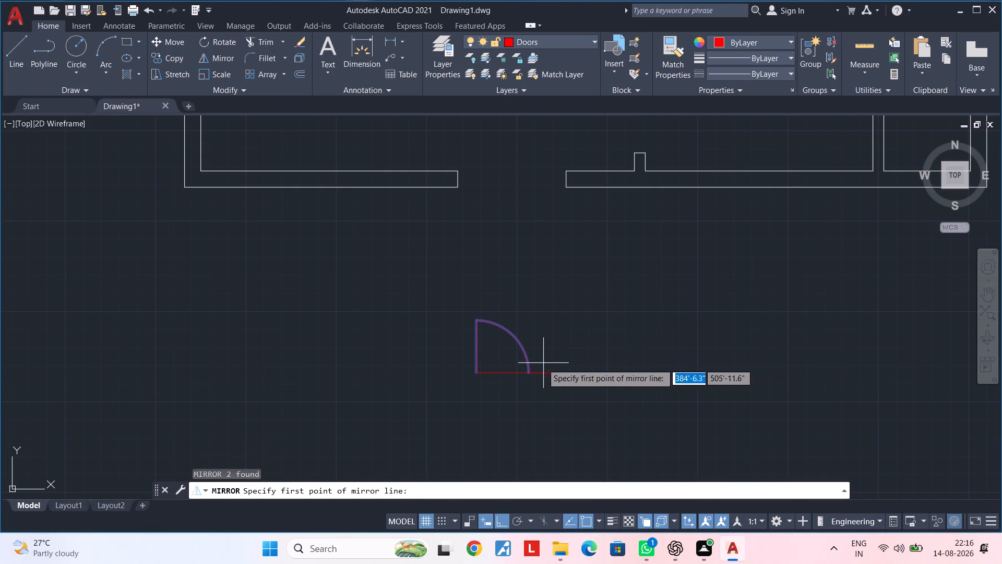
{"action": "left_click", "coordinate": [530, 372]}
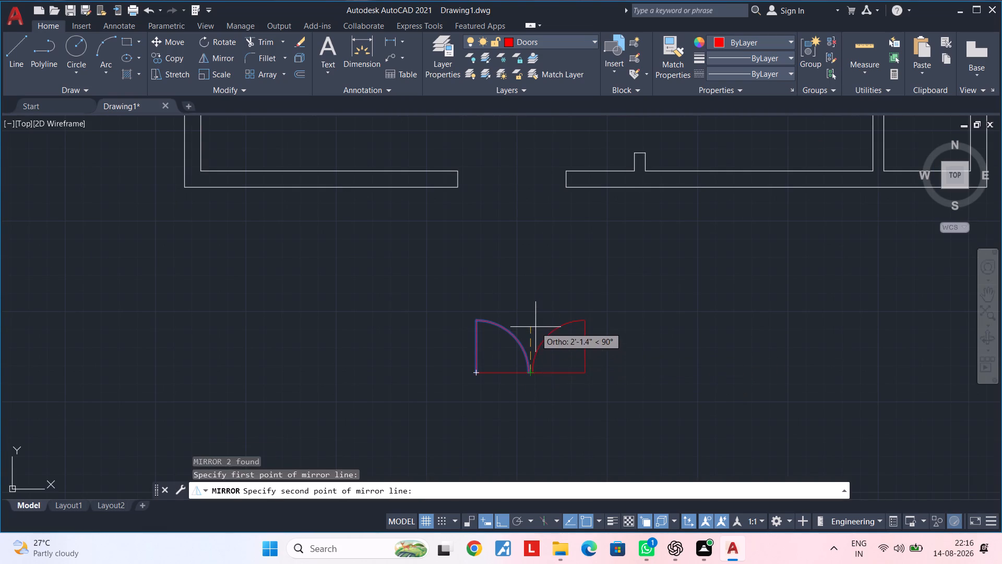
{"action": "left_click", "coordinate": [535, 326]}
{"action": "left_click_drag", "start_coordinate": [559, 374], "coordinate": [535, 326]}
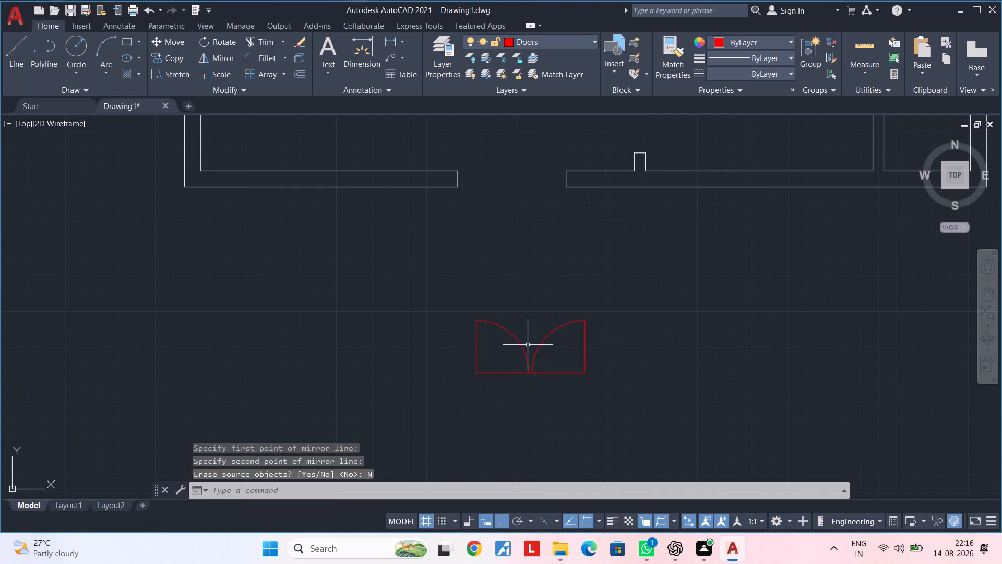
Offset both vertical leaf lines of the double door 1" inward.
{"action": "middle_click_drag", "start_coordinate": [532, 366], "coordinate": [556, 364]}
{"action": "key", "text": "Escape"}
{"action": "key", "text": "Escape"}
{"action": "key", "text": "Escape"}
{"action": "type", "text": "of 1\""}
{"action": "key", "text": "Return"}
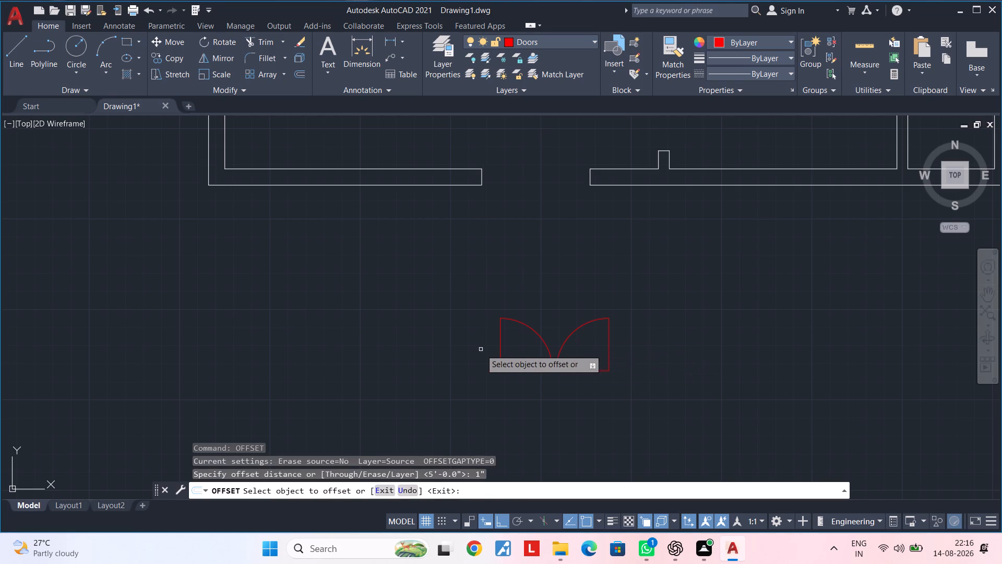
{"action": "left_click", "coordinate": [501, 342]}
{"action": "left_click", "coordinate": [531, 344]}
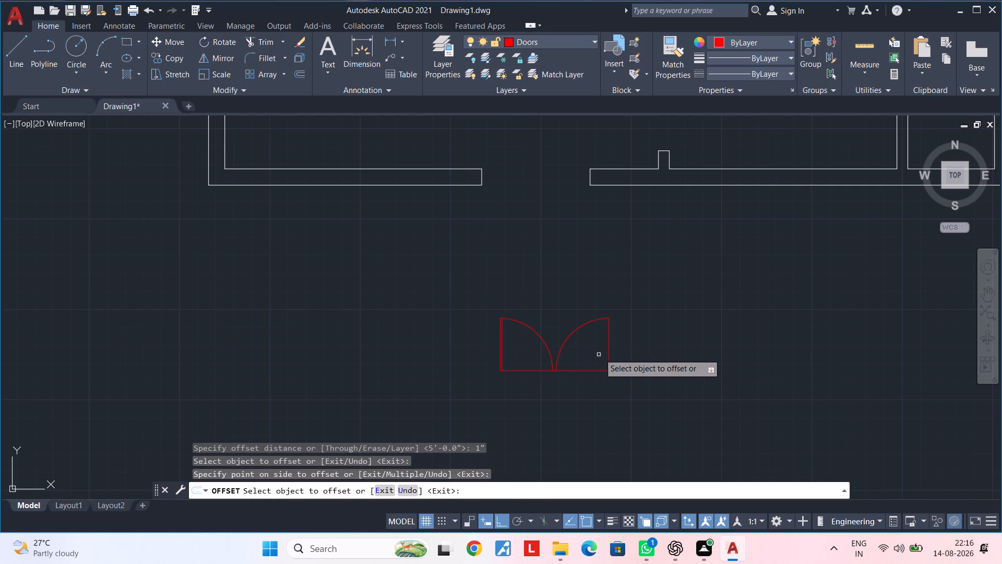
{"action": "left_click", "coordinate": [609, 349]}
{"action": "left_click", "coordinate": [584, 354]}
{"action": "middle_click_drag", "start_coordinate": [589, 360], "coordinate": [604, 349]}
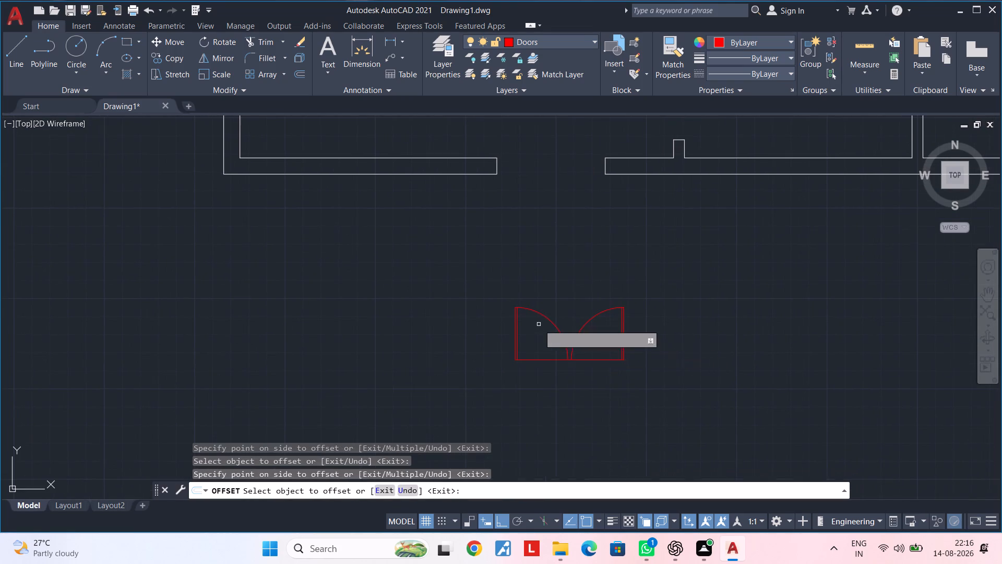
{"action": "scroll", "coordinate": [538, 323], "scroll_direction": "up", "scroll_amount": 2}
{"action": "scroll", "coordinate": [507, 305], "scroll_direction": "down", "scroll_amount": 3}
{"action": "key", "text": "Escape"}
{"action": "key", "text": "Escape"}
Define a block named d1 from all the double door's lines and arcs.
{"action": "left_click", "coordinate": [585, 284]}
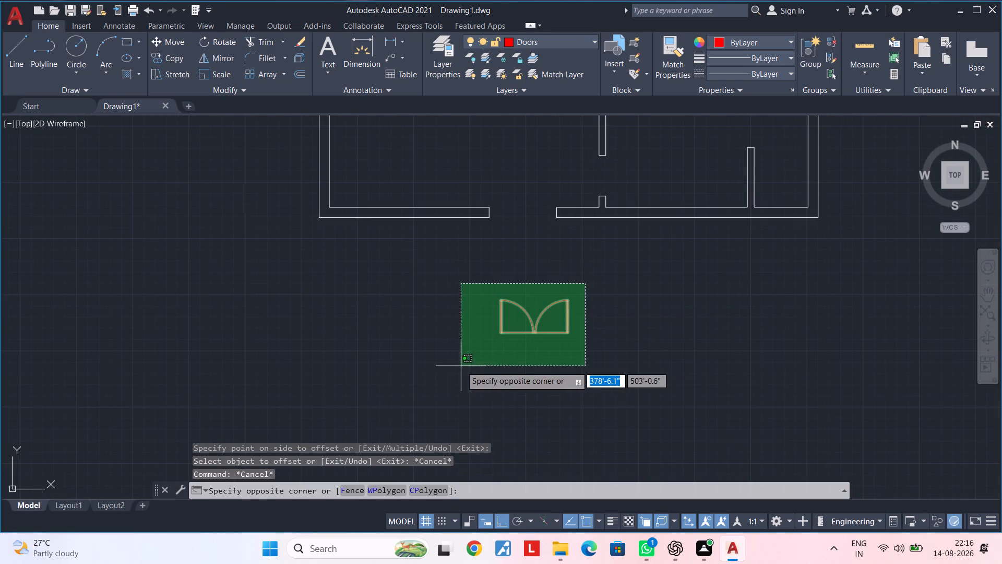
{"action": "left_click", "coordinate": [461, 366]}
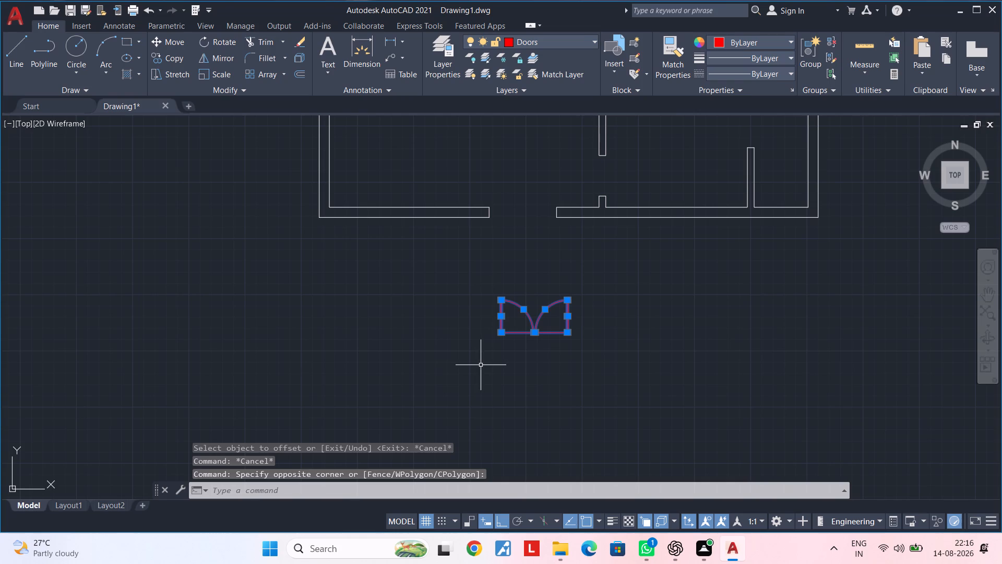
{"action": "key", "text": "b"}
{"action": "key", "text": "space"}
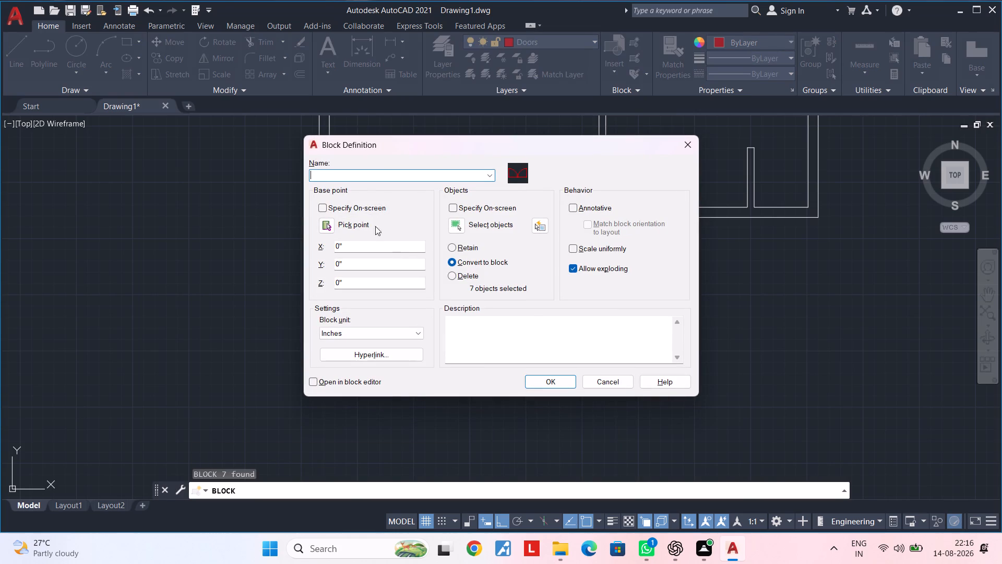
{"action": "left_click", "coordinate": [371, 174]}
{"action": "type", "text": "d1"}
{"action": "key", "text": "Return"}
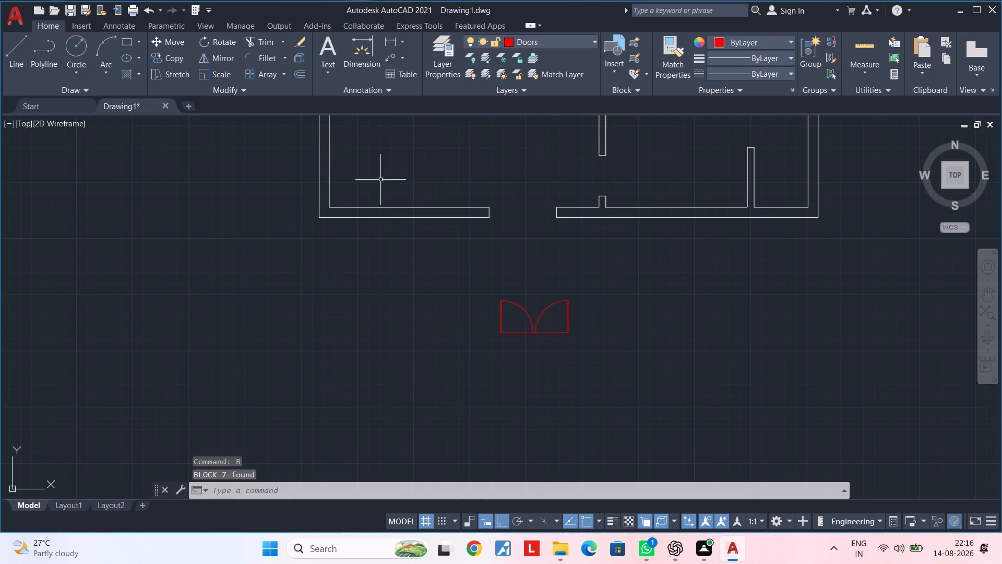
Move the double door block by its lower-left corner to the midpoint of the entrance opening's left wall end.
{"action": "left_click", "coordinate": [605, 274]}
{"action": "left_click", "coordinate": [477, 345]}
{"action": "type", "text": "m"}
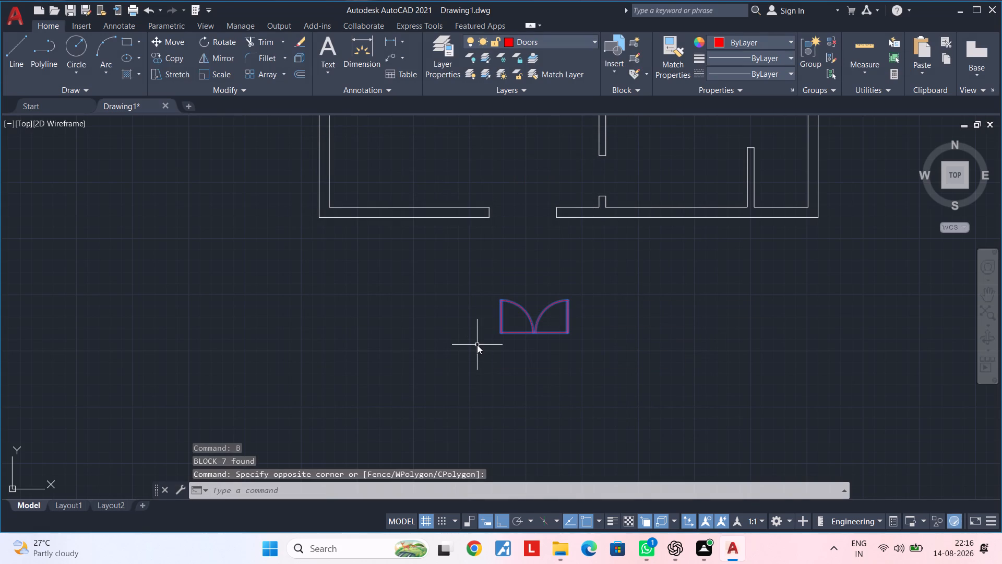
{"action": "key", "text": "space"}
{"action": "scroll", "coordinate": [492, 334], "scroll_direction": "up", "scroll_amount": 5}
{"action": "scroll", "coordinate": [497, 329], "scroll_direction": "down", "scroll_amount": 1}
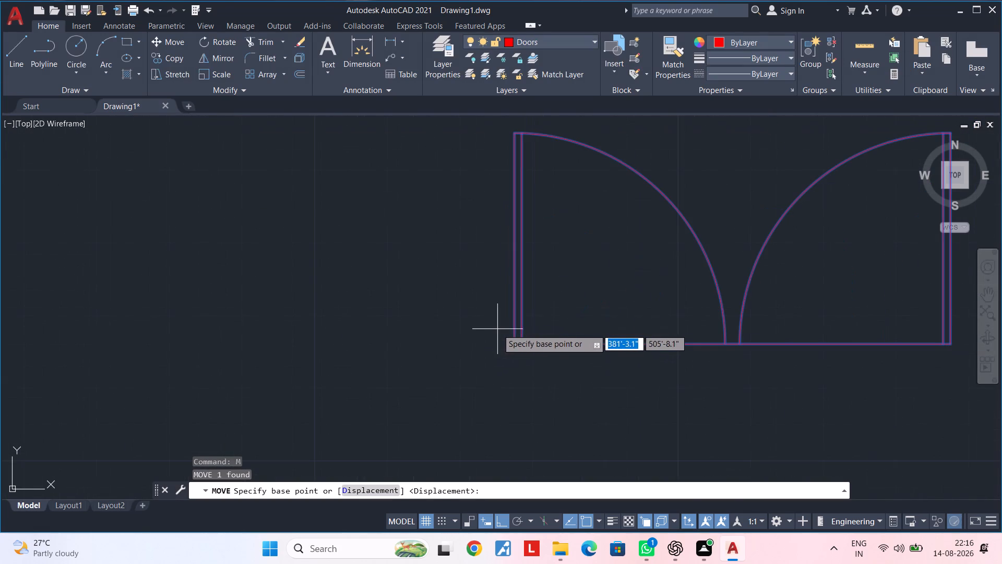
{"action": "left_click", "coordinate": [512, 345]}
{"action": "scroll", "coordinate": [533, 276], "scroll_direction": "down", "scroll_amount": 3}
{"action": "middle_click_drag", "start_coordinate": [542, 285], "coordinate": [548, 432]}
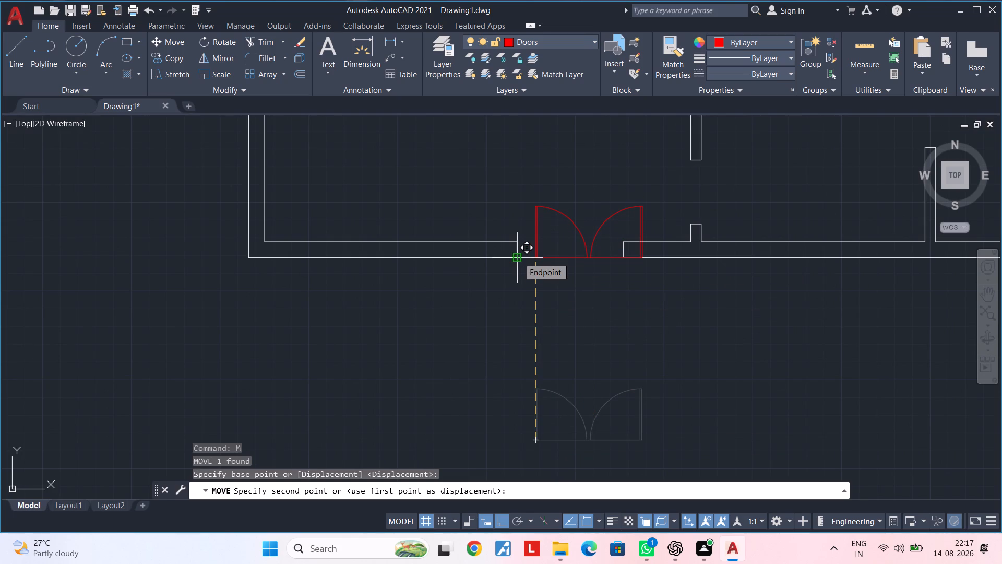
{"action": "scroll", "coordinate": [518, 249], "scroll_direction": "up", "scroll_amount": 2}
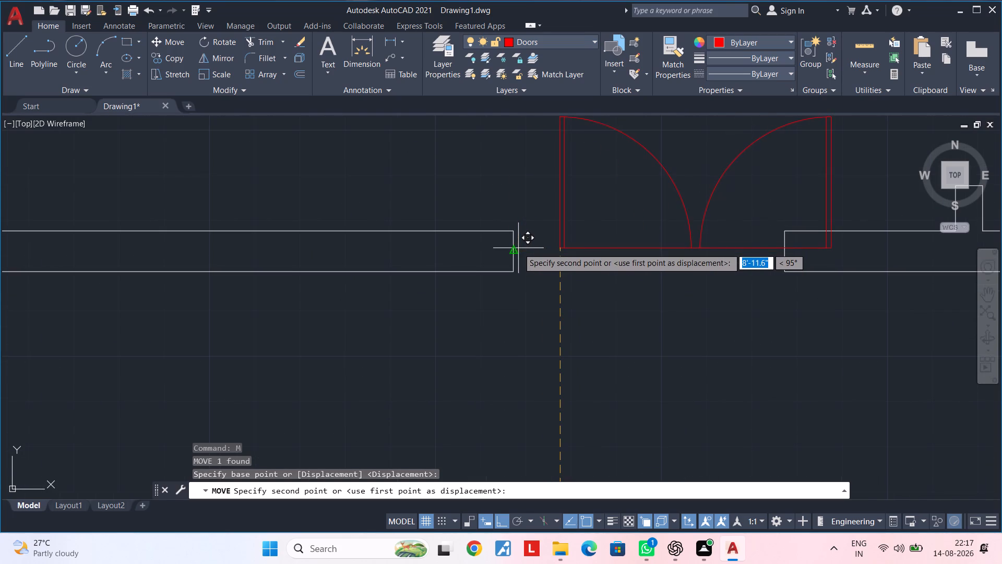
{"action": "left_click", "coordinate": [511, 251]}
{"action": "scroll", "coordinate": [552, 277], "scroll_direction": "down", "scroll_amount": 2}
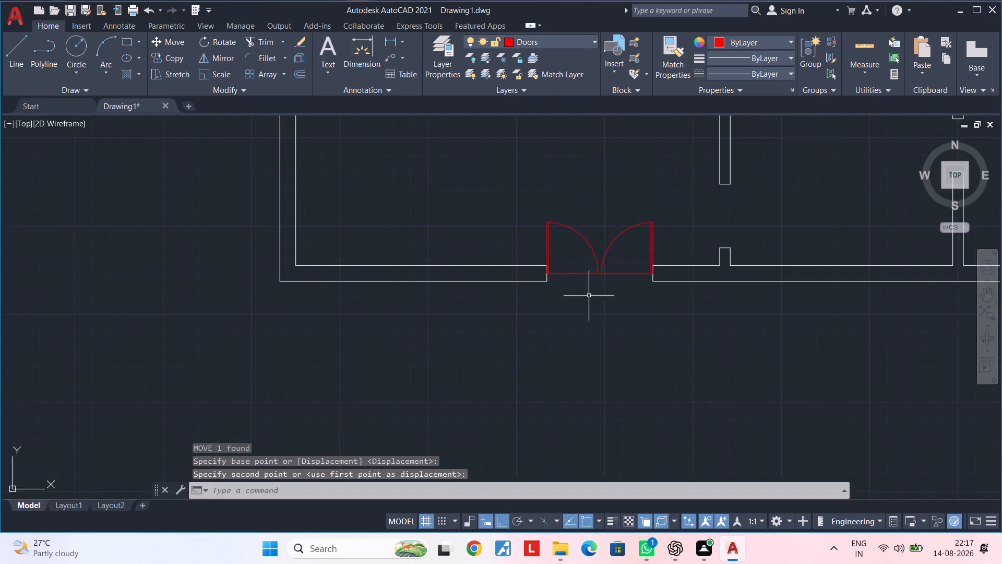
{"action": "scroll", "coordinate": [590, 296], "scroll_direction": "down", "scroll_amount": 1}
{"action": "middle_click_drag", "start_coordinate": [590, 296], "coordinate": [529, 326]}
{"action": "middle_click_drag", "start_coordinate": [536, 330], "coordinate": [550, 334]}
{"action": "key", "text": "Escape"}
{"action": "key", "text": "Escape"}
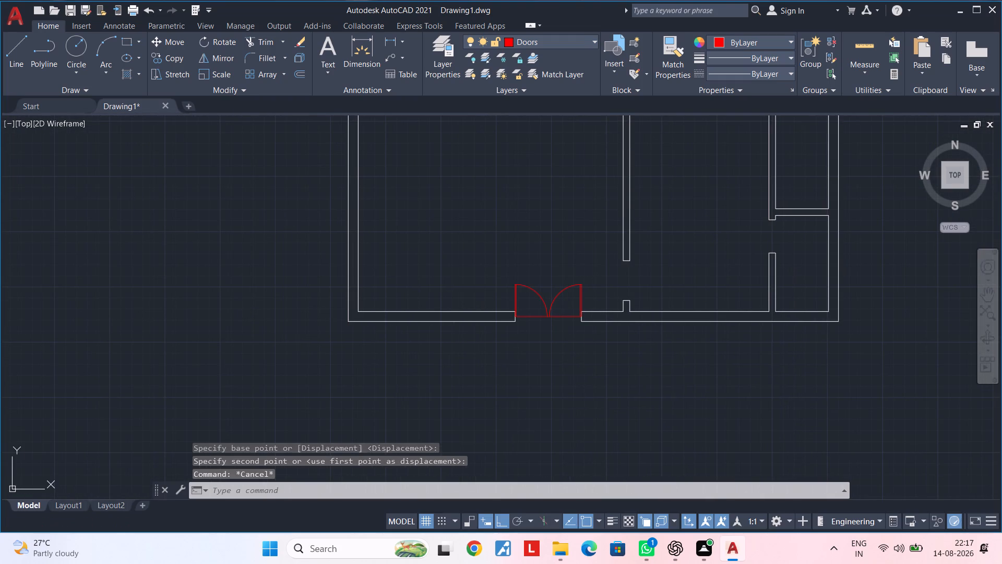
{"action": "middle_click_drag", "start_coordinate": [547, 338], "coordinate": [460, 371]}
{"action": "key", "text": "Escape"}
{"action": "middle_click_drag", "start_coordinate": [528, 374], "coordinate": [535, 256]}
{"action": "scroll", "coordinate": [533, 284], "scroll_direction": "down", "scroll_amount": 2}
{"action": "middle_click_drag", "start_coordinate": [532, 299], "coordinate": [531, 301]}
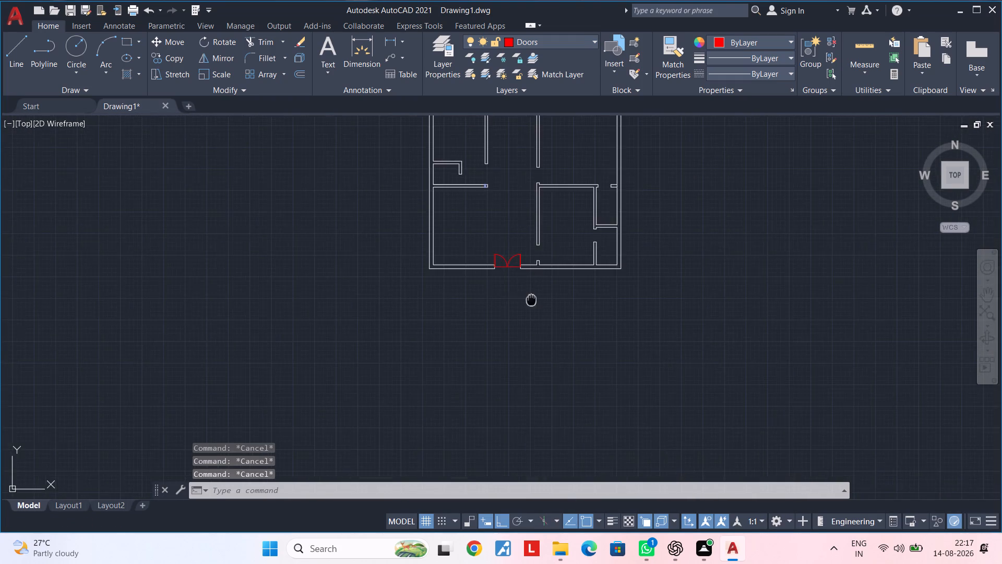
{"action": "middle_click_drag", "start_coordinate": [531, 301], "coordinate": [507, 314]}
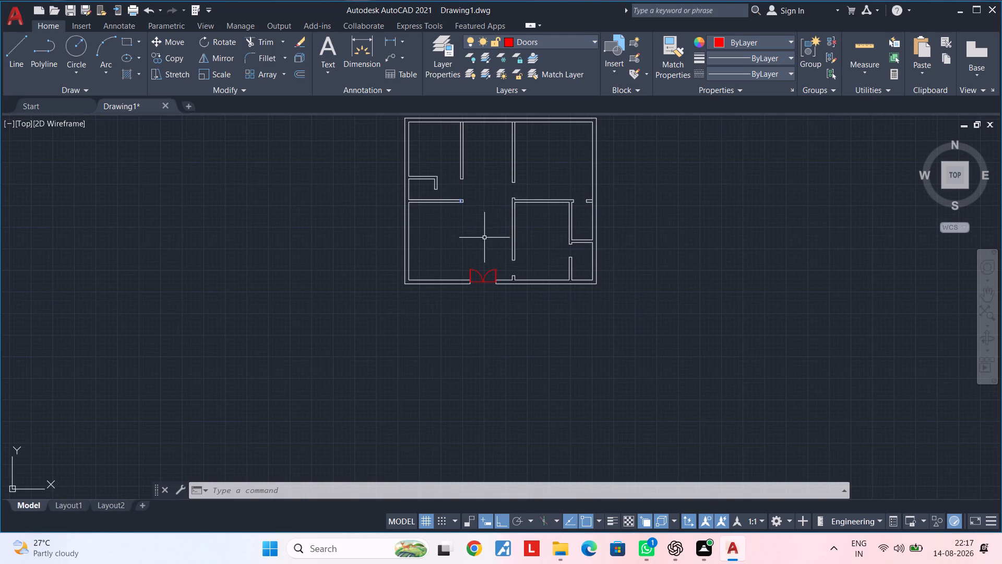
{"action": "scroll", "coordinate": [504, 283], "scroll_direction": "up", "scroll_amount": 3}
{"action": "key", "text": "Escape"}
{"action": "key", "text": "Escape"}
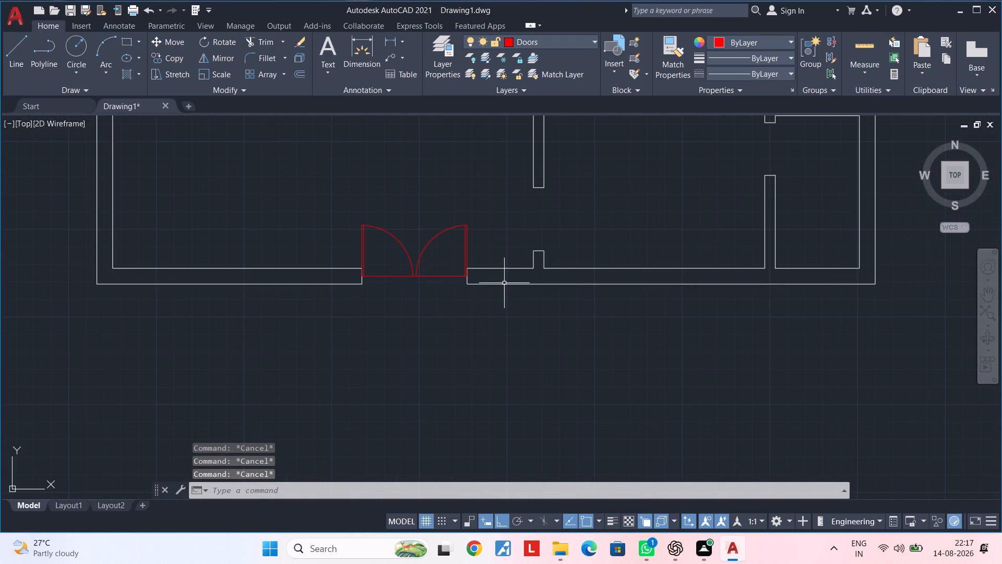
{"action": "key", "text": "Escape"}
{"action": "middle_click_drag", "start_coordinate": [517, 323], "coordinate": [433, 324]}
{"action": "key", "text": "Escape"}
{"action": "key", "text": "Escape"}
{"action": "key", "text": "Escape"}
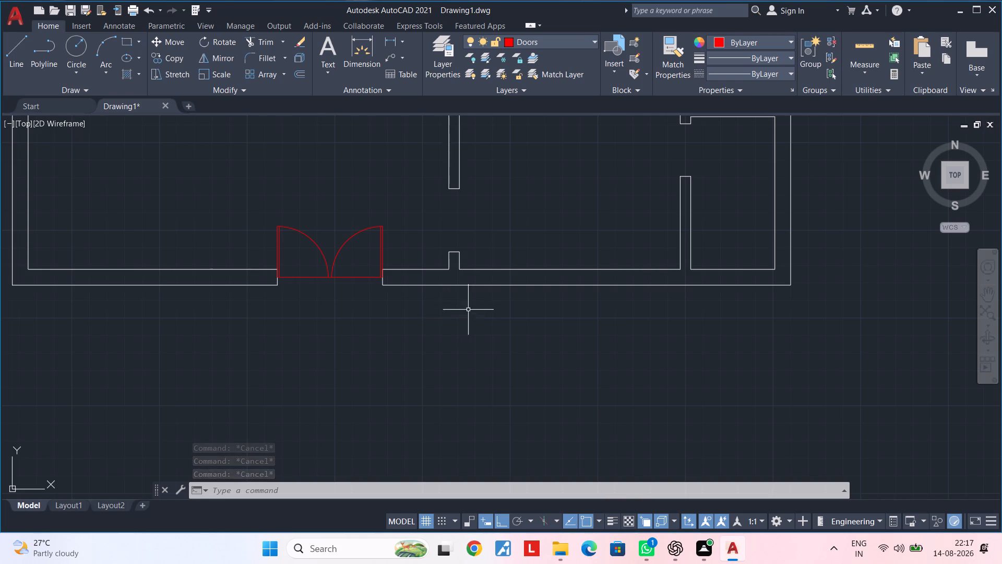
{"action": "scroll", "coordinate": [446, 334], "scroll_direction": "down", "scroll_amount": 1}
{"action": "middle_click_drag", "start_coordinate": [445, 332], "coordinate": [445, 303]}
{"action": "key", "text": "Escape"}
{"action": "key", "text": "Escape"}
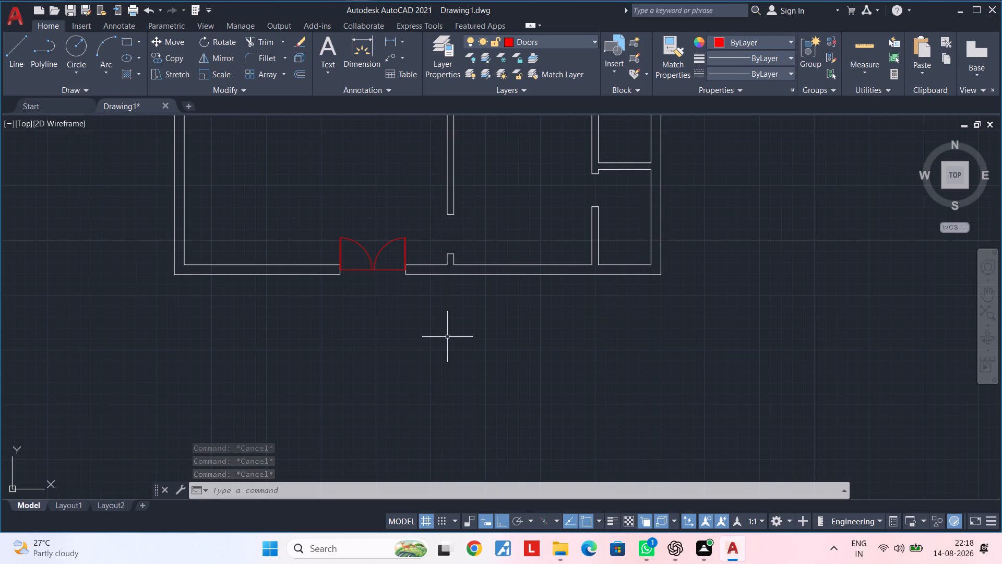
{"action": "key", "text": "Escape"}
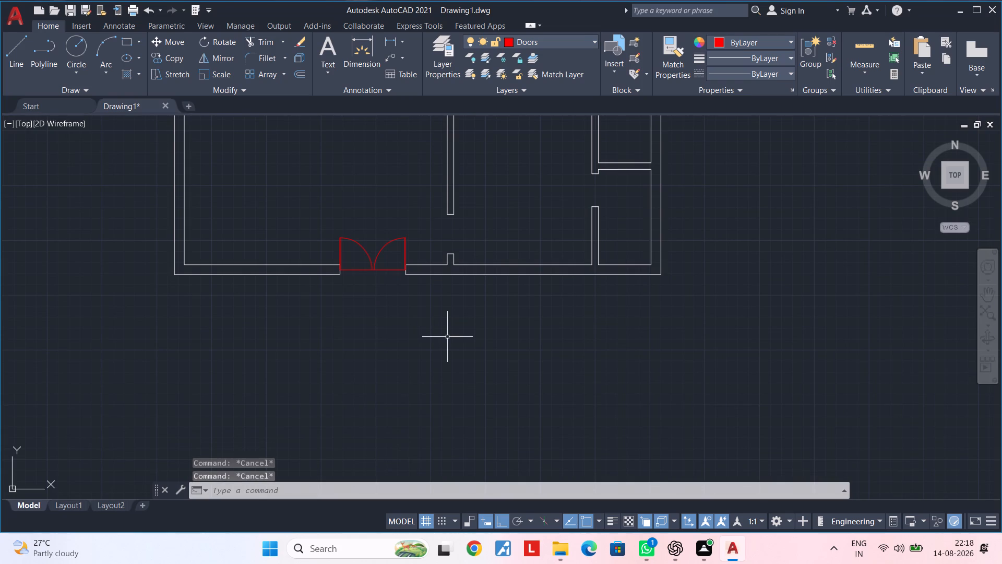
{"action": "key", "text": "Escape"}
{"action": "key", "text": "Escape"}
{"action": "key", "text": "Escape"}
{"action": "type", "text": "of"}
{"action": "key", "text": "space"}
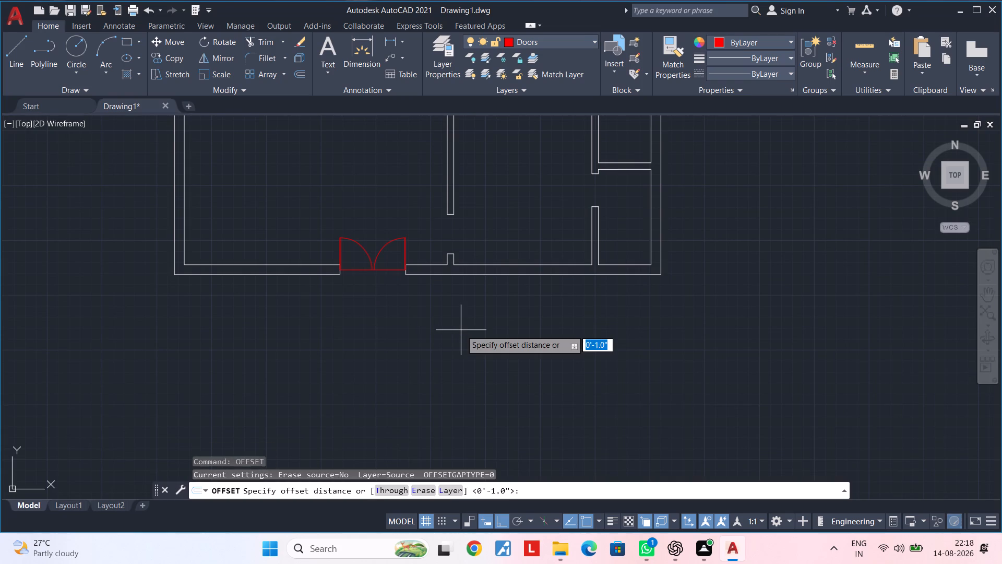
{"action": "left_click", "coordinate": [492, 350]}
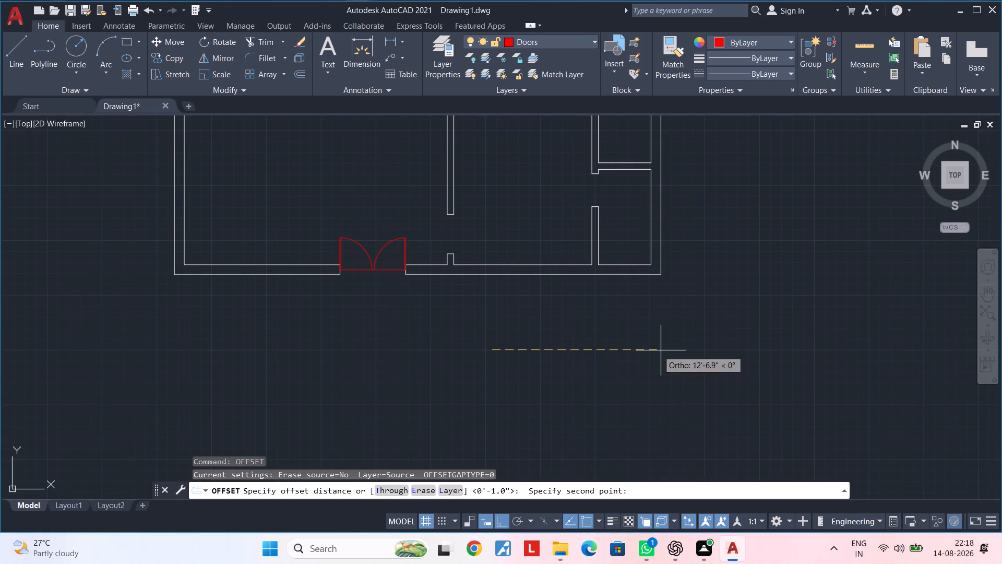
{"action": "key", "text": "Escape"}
Draw a 3' horizontal line below the plan and a 3' vertical line up from its left end.
{"action": "type", "text": "l"}
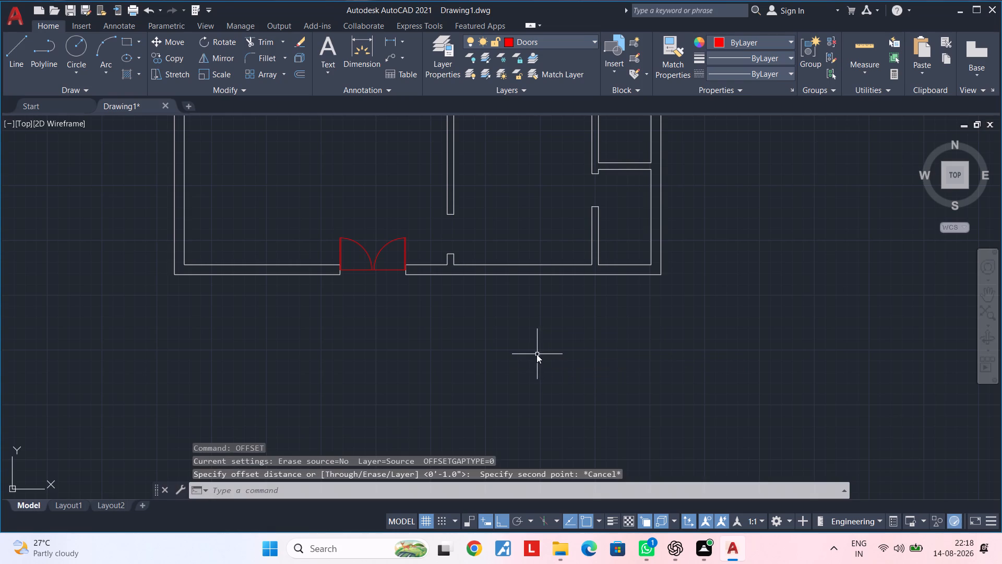
{"action": "key", "text": "space"}
{"action": "left_click_drag", "start_coordinate": [506, 358], "coordinate": [513, 359]}
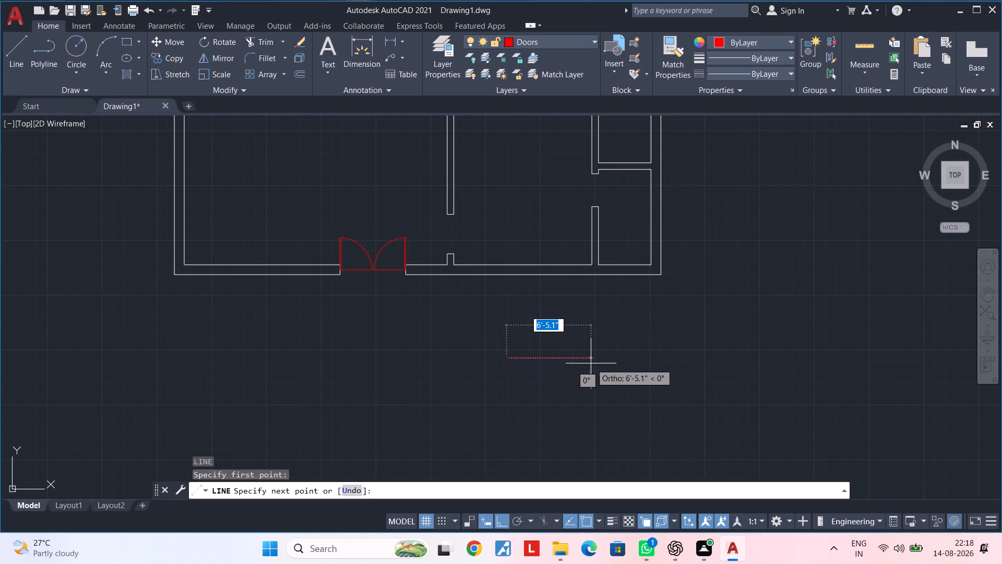
{"action": "type", "text": "3'"}
{"action": "key", "text": "Return"}
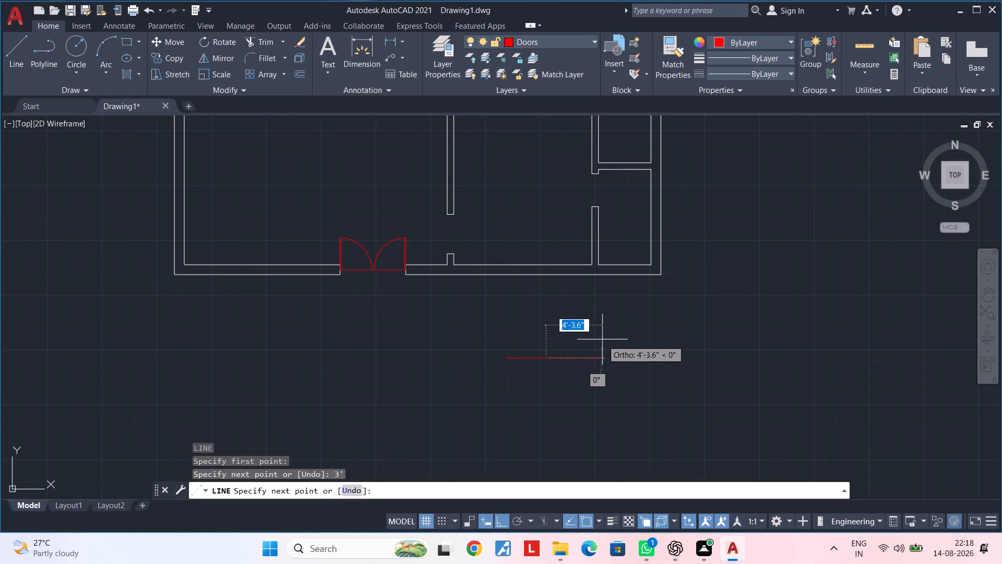
{"action": "key", "text": "Escape"}
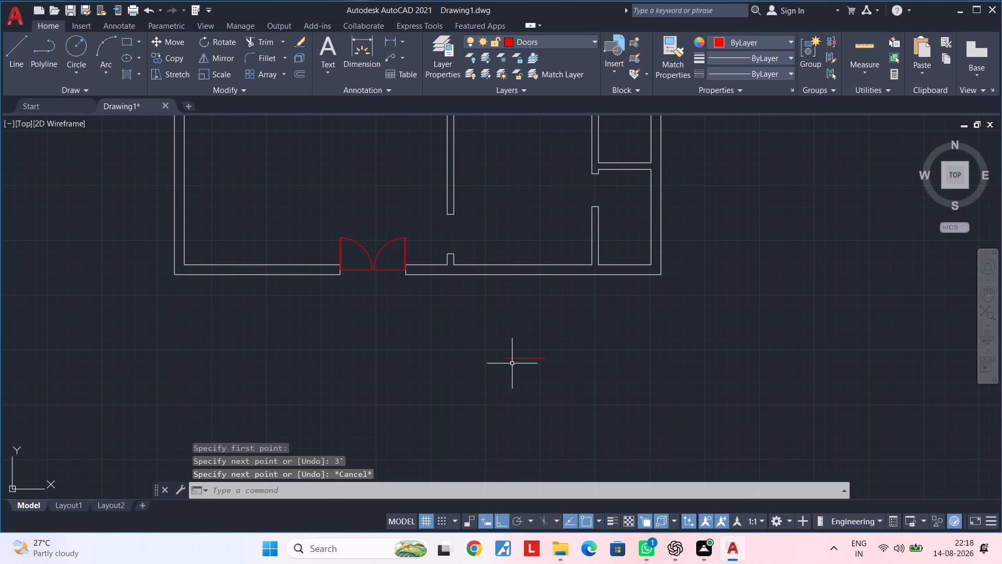
{"action": "key", "text": "space"}
{"action": "left_click", "coordinate": [506, 359]}
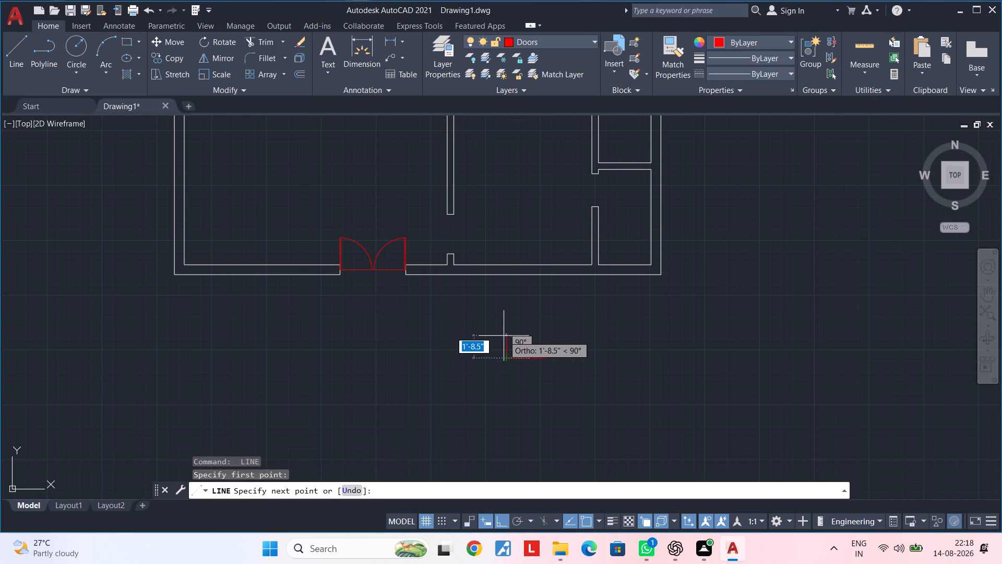
{"action": "type", "text": "3'"}
{"action": "key", "text": "Return"}
{"action": "key", "text": "Escape"}
{"action": "key", "text": "Escape"}
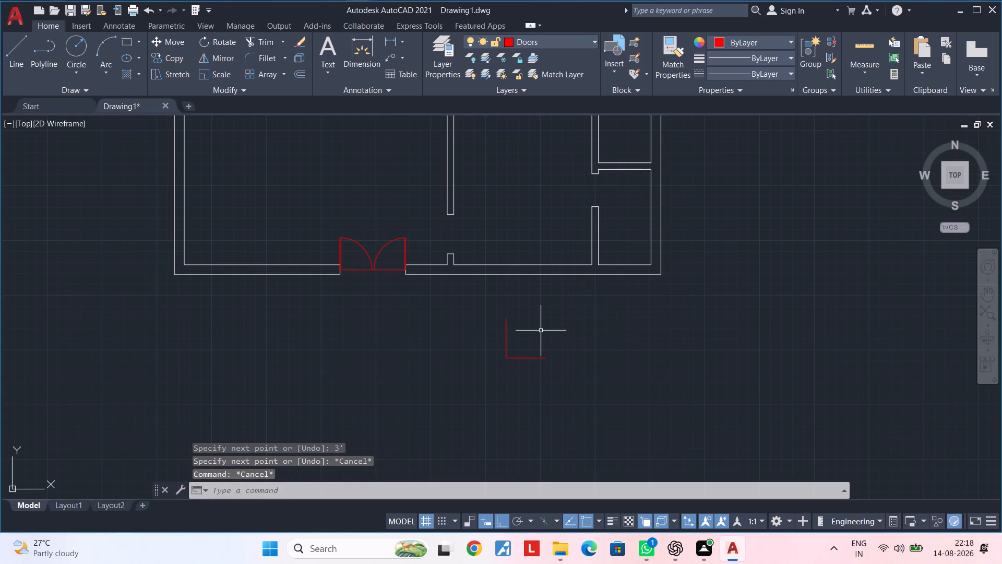
{"action": "key", "text": "Escape"}
Draw a circle centred on the corner of the two 3' lines, passing through the vertical line's top end.
{"action": "type", "text": "c"}
{"action": "key", "text": "space"}
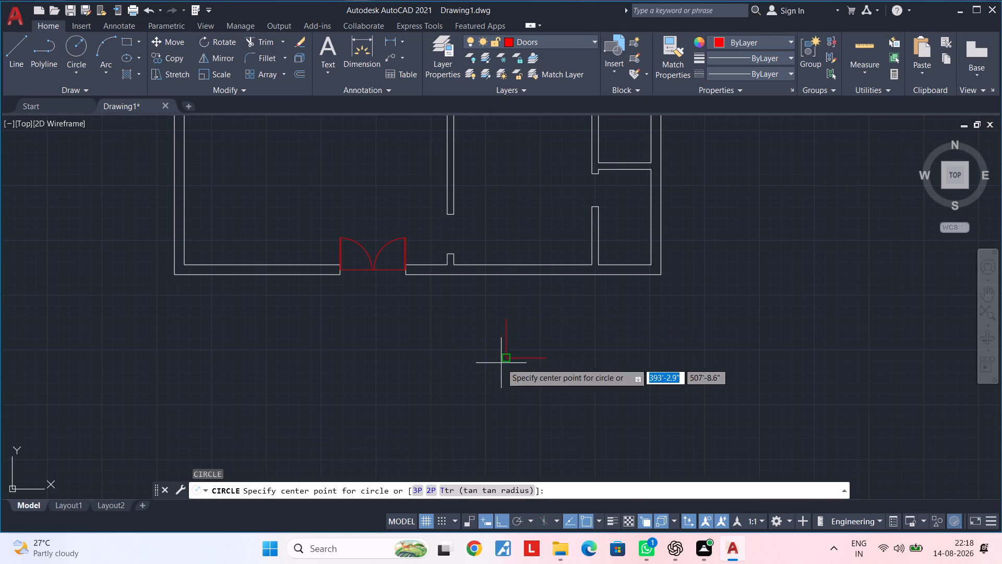
{"action": "left_click", "coordinate": [507, 361]}
{"action": "left_click", "coordinate": [510, 321]}
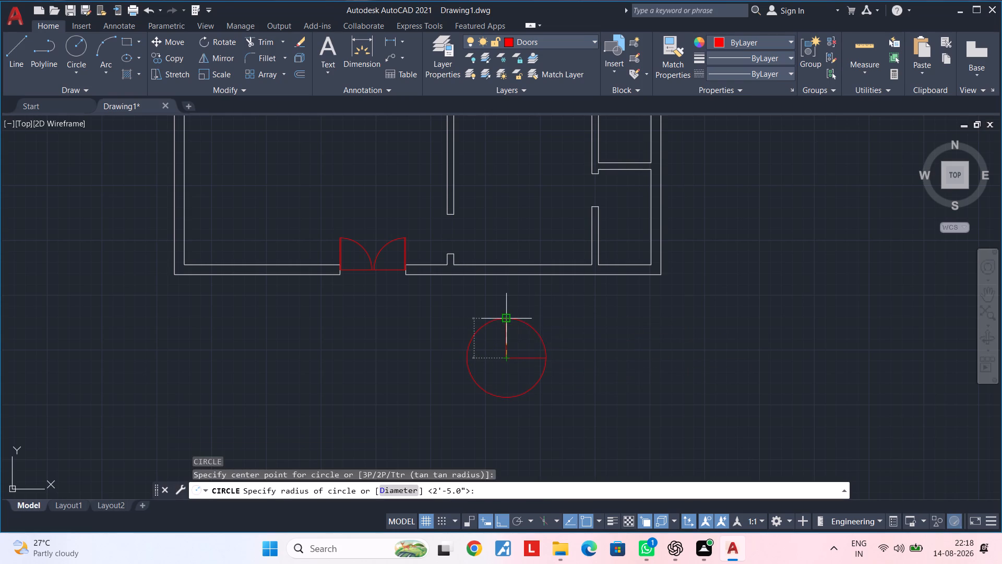
{"action": "key", "text": "Escape"}
{"action": "key", "text": "Escape"}
Trim the circle outside the two 3' lines, leaving a quarter-circle door swing.
{"action": "type", "text": "tr"}
{"action": "key", "text": "space"}
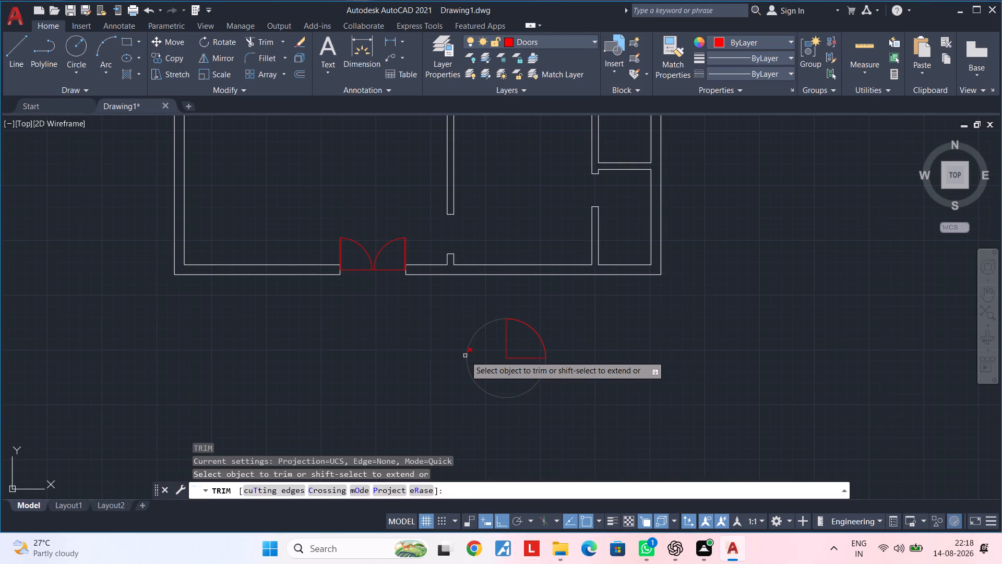
{"action": "left_click", "coordinate": [465, 356]}
{"action": "key", "text": "Escape"}
{"action": "key", "text": "Escape"}
{"action": "key", "text": "Escape"}
{"action": "key", "text": "Escape"}
{"action": "key", "text": "Escape"}
{"action": "key", "text": "Escape"}
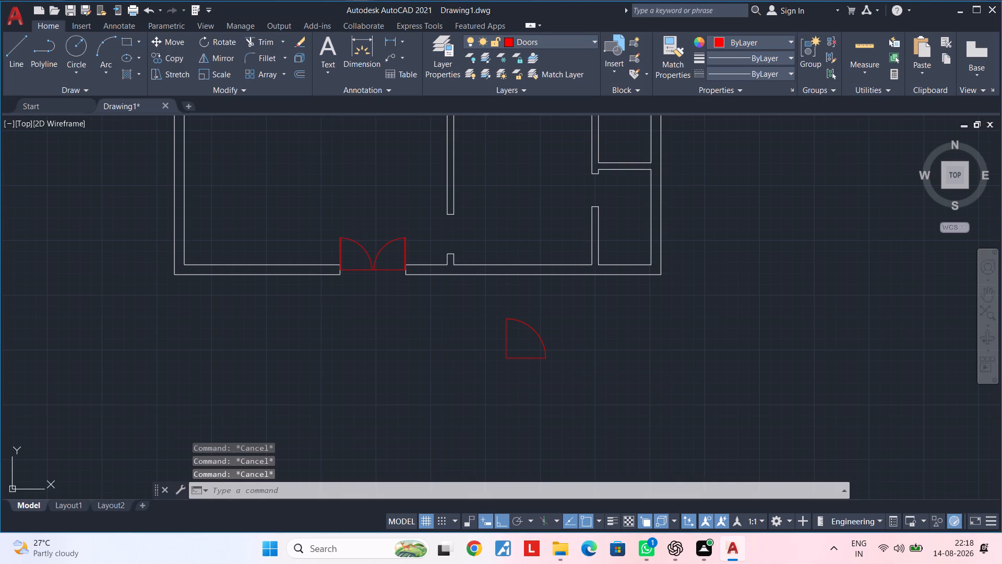
{"action": "key", "text": "Escape"}
{"action": "key", "text": "Escape"}
{"action": "key", "text": "Escape"}
{"action": "key", "text": "Escape"}
{"action": "key", "text": "Escape"}
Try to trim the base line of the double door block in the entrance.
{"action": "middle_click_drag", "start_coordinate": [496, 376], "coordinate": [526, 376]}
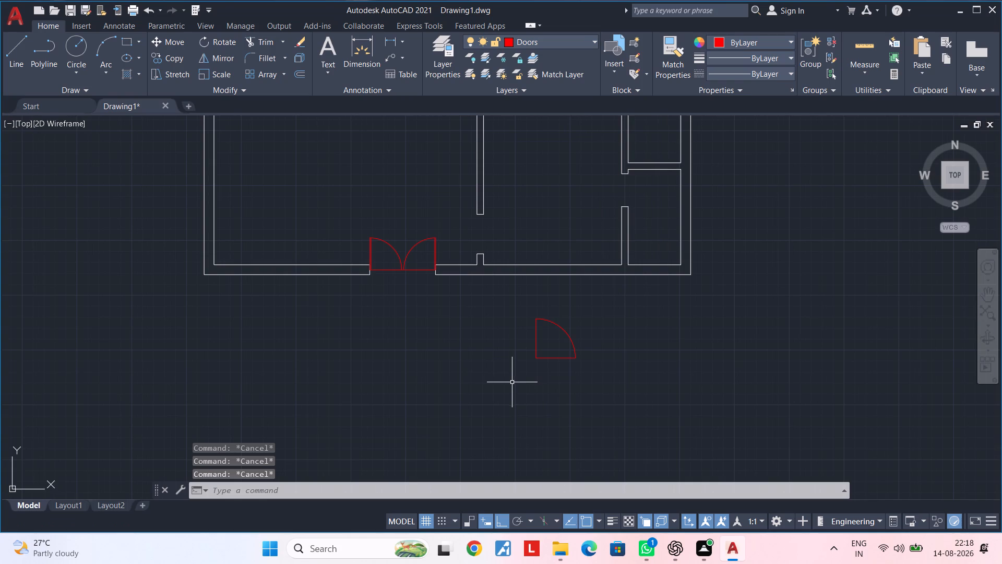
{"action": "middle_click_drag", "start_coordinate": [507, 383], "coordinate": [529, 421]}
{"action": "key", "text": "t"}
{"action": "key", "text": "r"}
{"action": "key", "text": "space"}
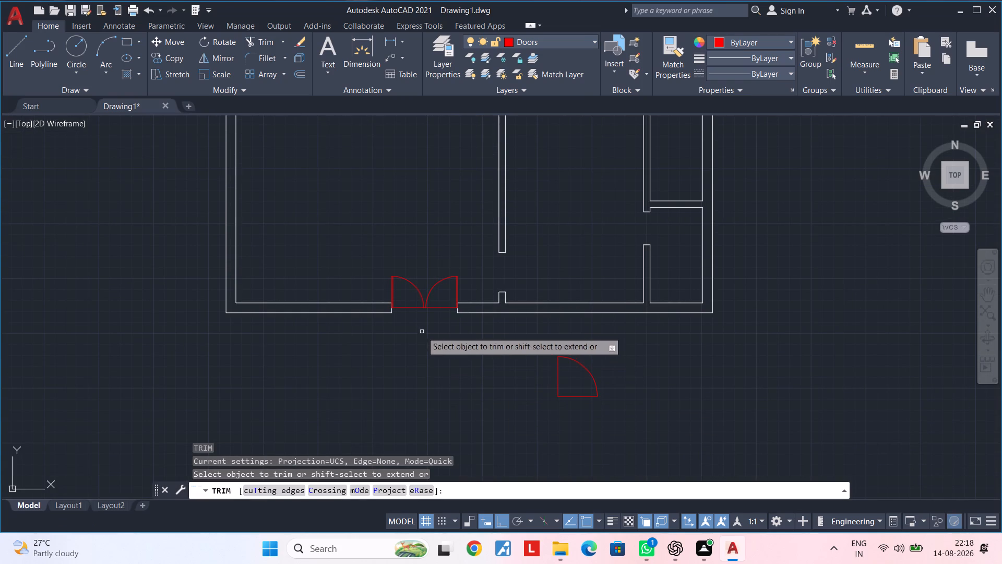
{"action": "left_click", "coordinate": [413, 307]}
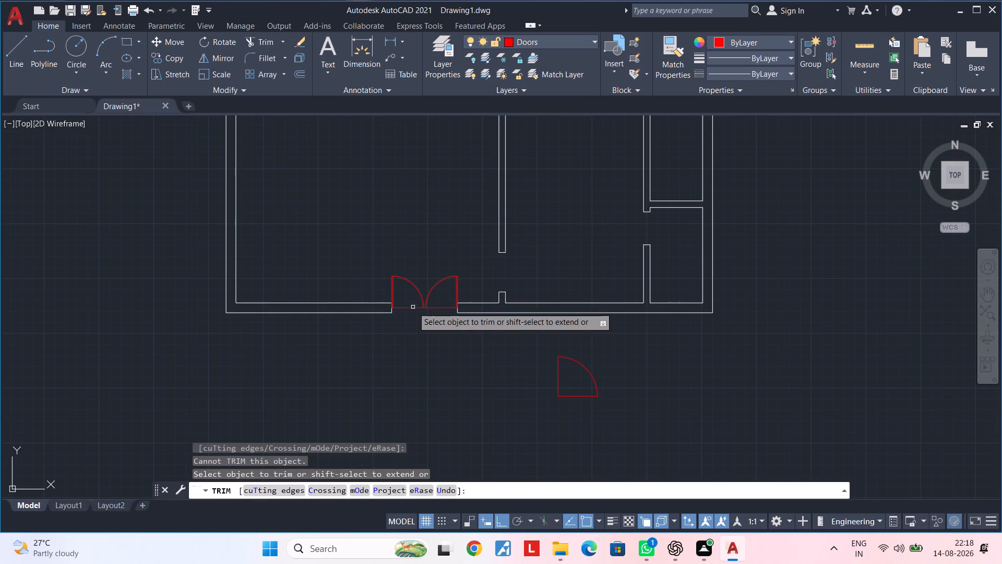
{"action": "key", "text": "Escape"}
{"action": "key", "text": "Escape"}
Explode the double door block in the entrance opening.
{"action": "left_click", "coordinate": [469, 272]}
{"action": "left_click", "coordinate": [411, 288]}
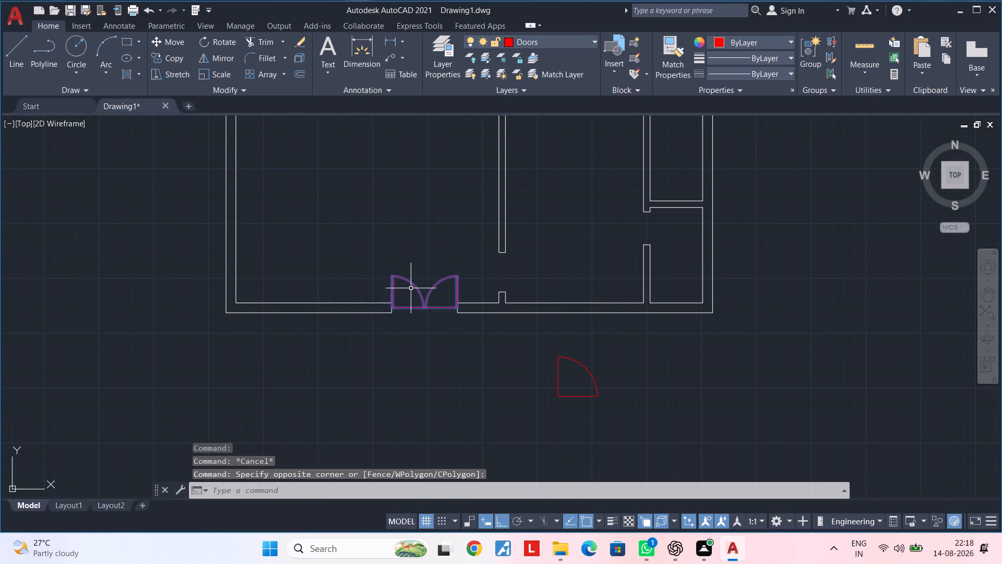
{"action": "type", "text": "x"}
{"action": "key", "text": "space"}
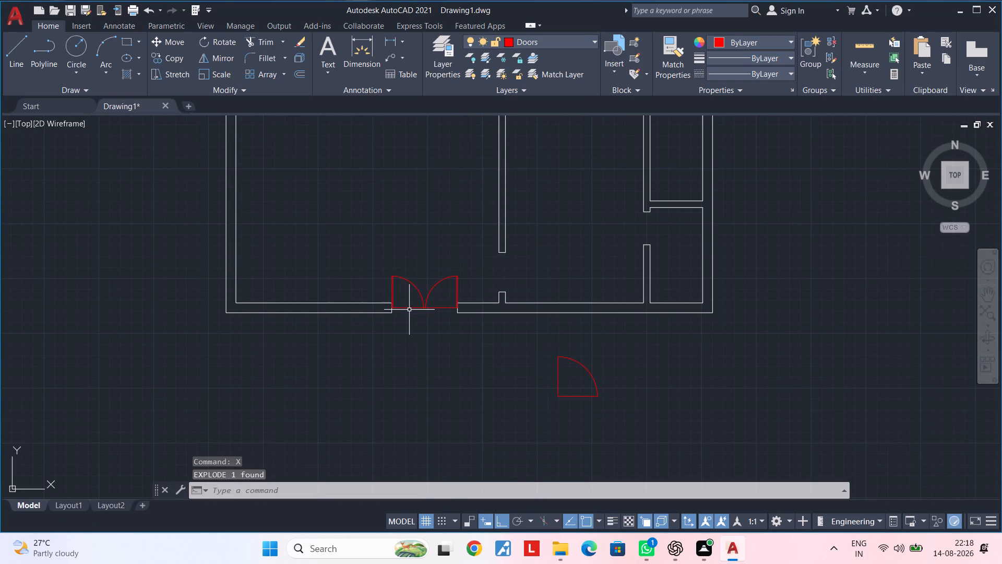
Trim the double door's base line beneath both swings, between each leaf and its arc.
{"action": "type", "text": "tr"}
{"action": "key", "text": "space"}
{"action": "left_click", "coordinate": [409, 310]}
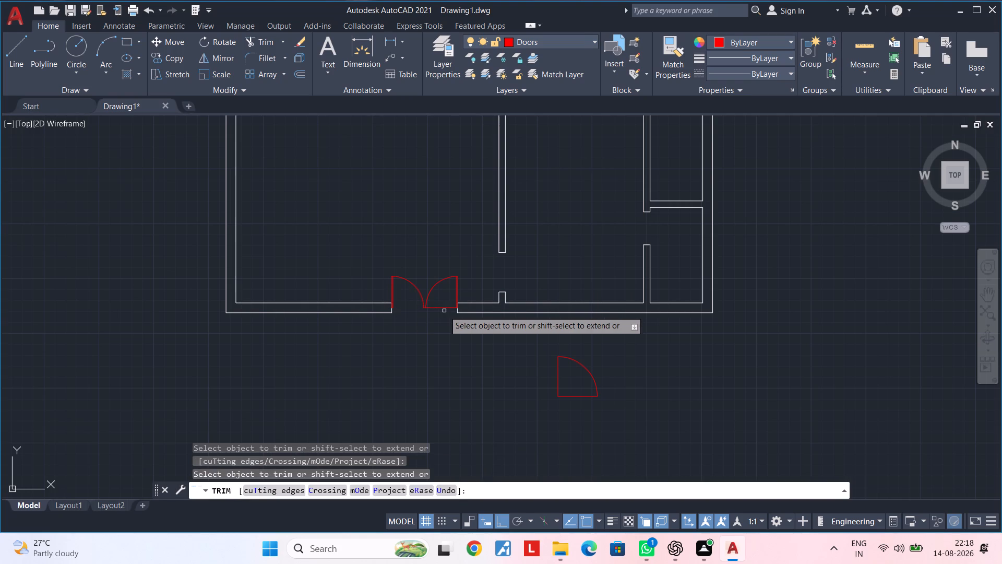
{"action": "left_click", "coordinate": [440, 306]}
{"action": "scroll", "coordinate": [431, 307], "scroll_direction": "up", "scroll_amount": 5}
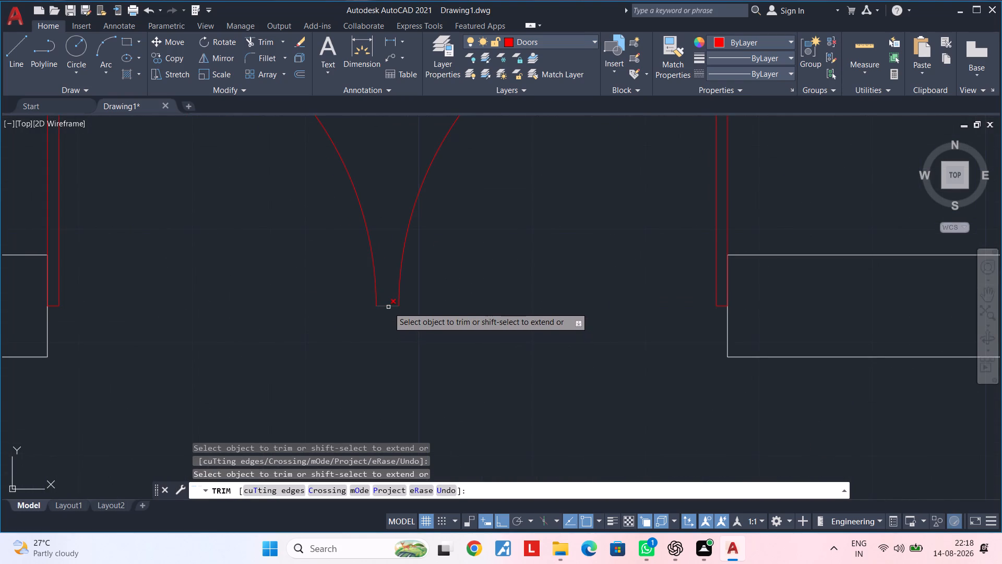
{"action": "scroll", "coordinate": [388, 307], "scroll_direction": "down", "scroll_amount": 2}
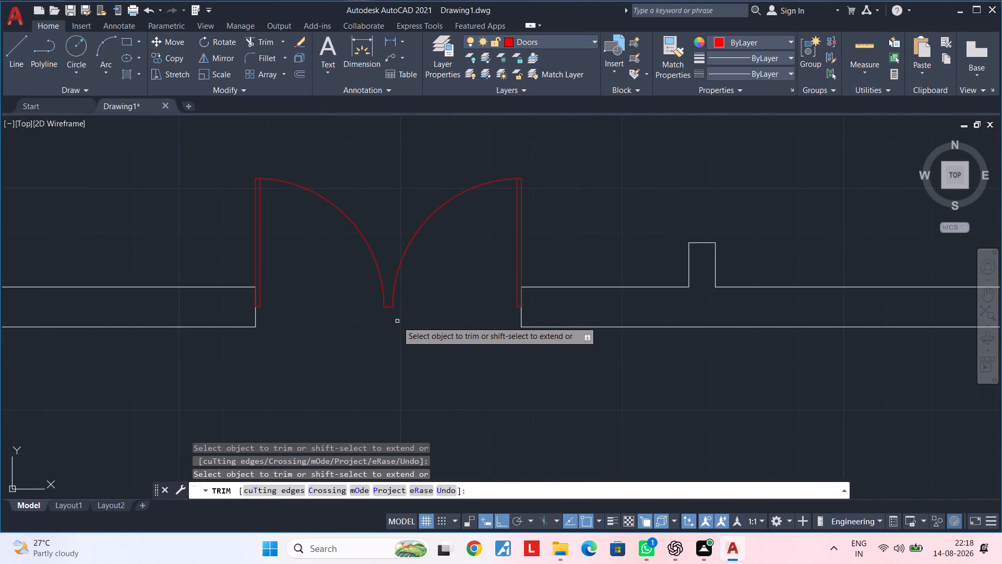
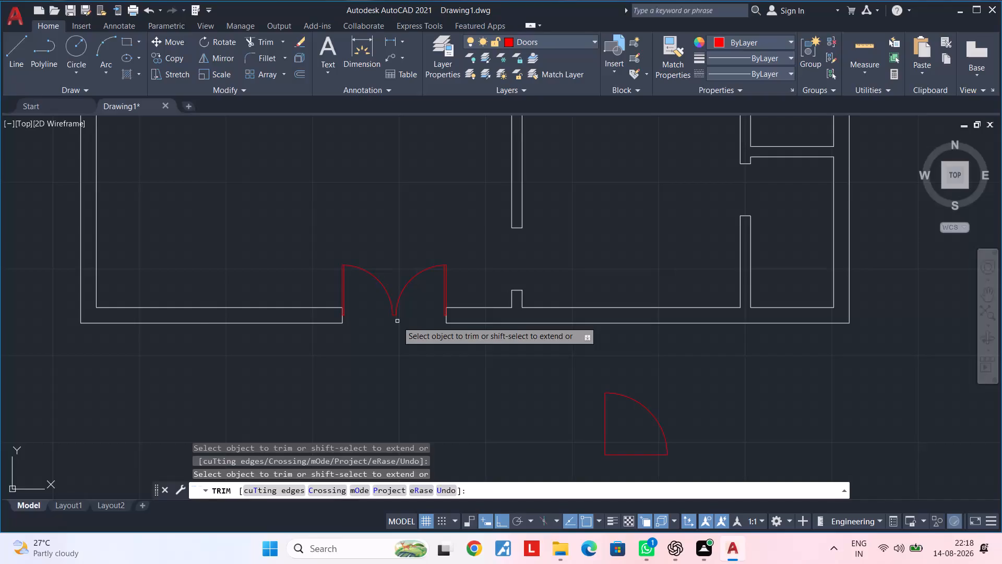
Trim away the short base line left between the two door arcs in the middle of the entrance opening.
{"action": "scroll", "coordinate": [397, 321], "scroll_direction": "down", "scroll_amount": 1}
{"action": "scroll", "coordinate": [397, 321], "scroll_direction": "up", "scroll_amount": 6}
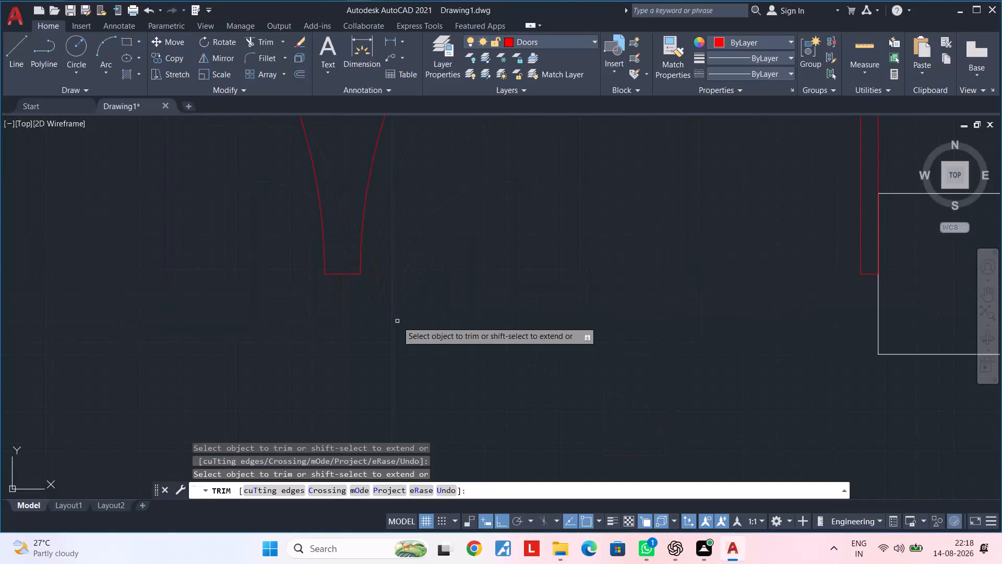
{"action": "scroll", "coordinate": [397, 321], "scroll_direction": "down", "scroll_amount": 6}
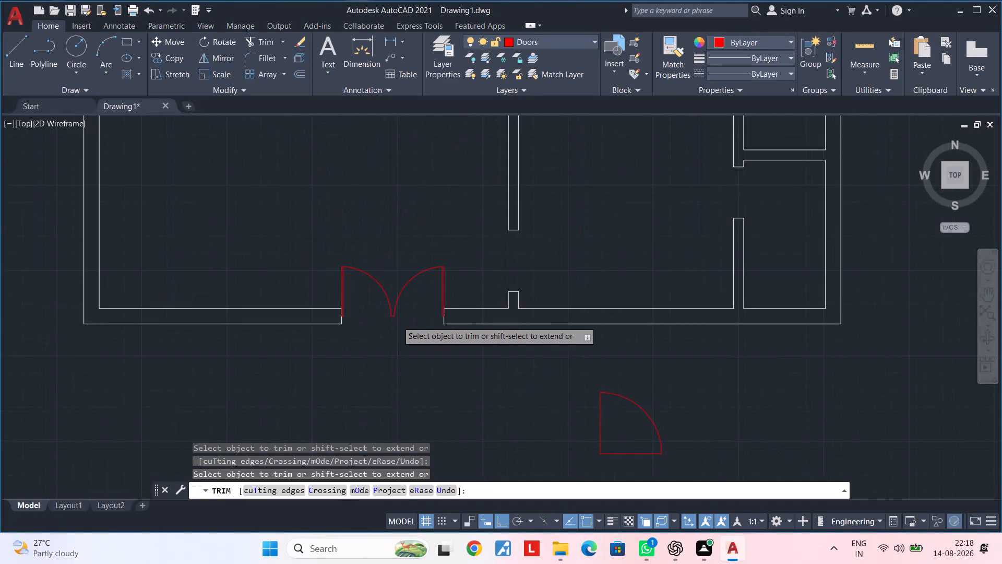
{"action": "scroll", "coordinate": [401, 322], "scroll_direction": "down", "scroll_amount": 1}
{"action": "scroll", "coordinate": [400, 336], "scroll_direction": "up", "scroll_amount": 3}
{"action": "middle_click_drag", "start_coordinate": [400, 336], "coordinate": [443, 398]}
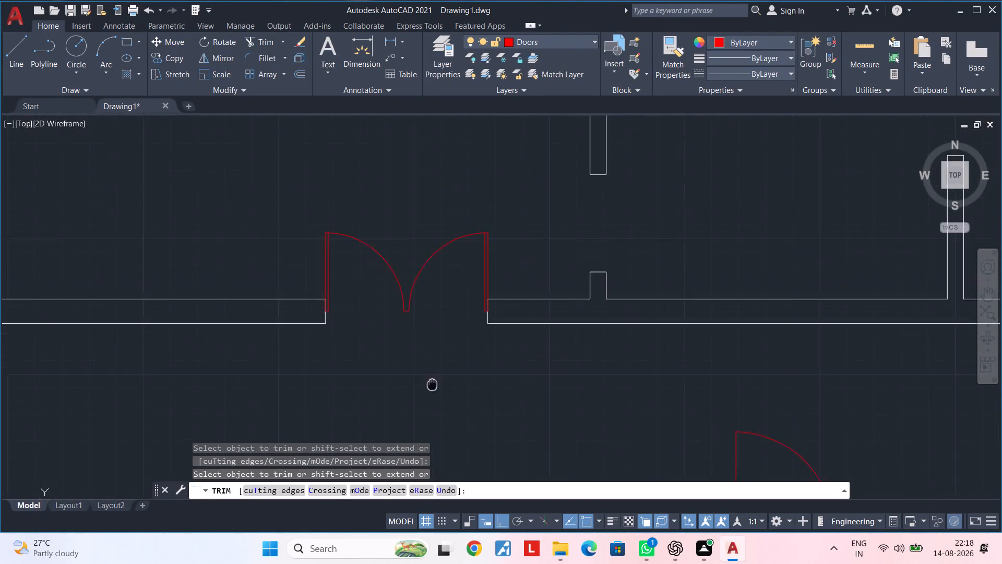
{"action": "middle_click_drag", "start_coordinate": [443, 398], "coordinate": [456, 404]}
{"action": "scroll", "coordinate": [433, 331], "scroll_direction": "up", "scroll_amount": 4}
{"action": "left_click", "coordinate": [431, 377]}
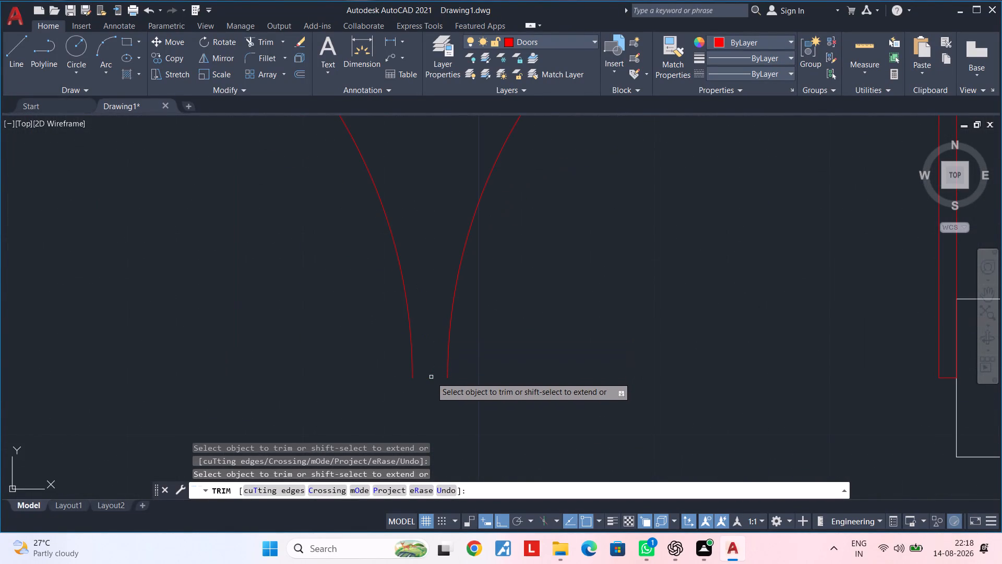
{"action": "scroll", "coordinate": [431, 377], "scroll_direction": "down", "scroll_amount": 5}
{"action": "scroll", "coordinate": [432, 377], "scroll_direction": "up", "scroll_amount": 5}
{"action": "key", "text": "Escape"}
{"action": "key", "text": "Escape"}
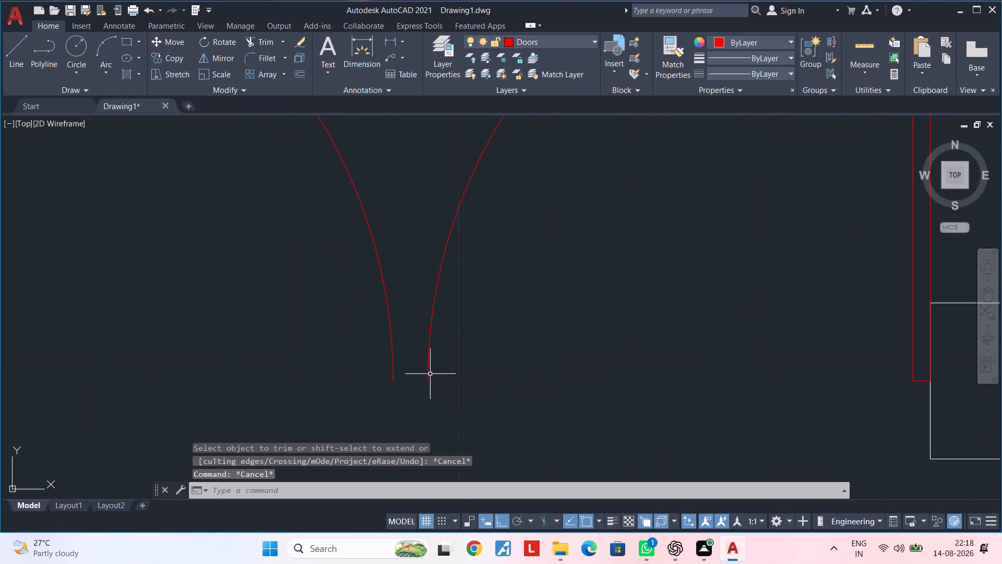
Stretch the lower ends of both double-door arcs inward so they meet at the centre of the entrance opening.
{"action": "left_click", "coordinate": [427, 373]}
{"action": "scroll", "coordinate": [441, 371], "scroll_direction": "down", "scroll_amount": 3}
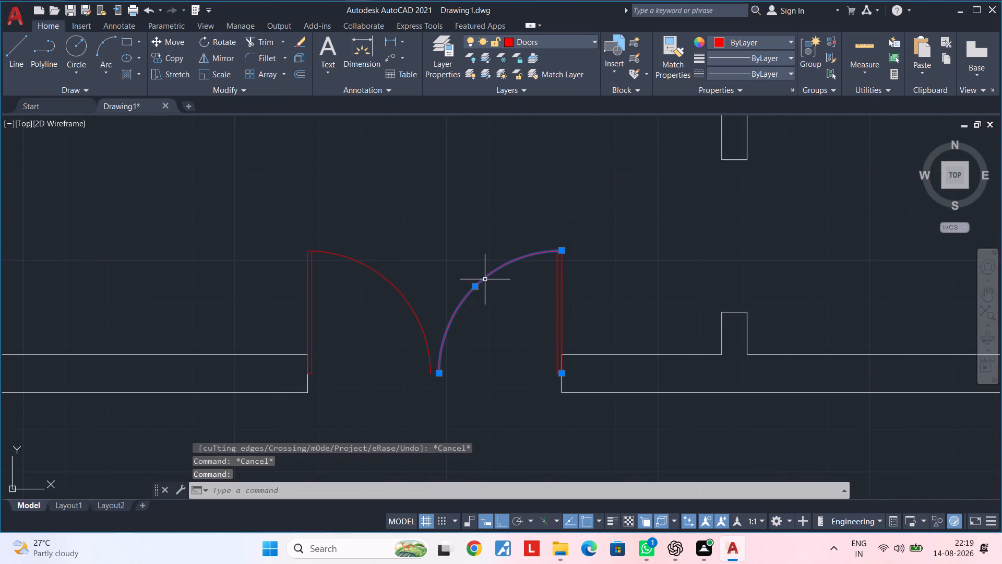
{"action": "left_click", "coordinate": [437, 375]}
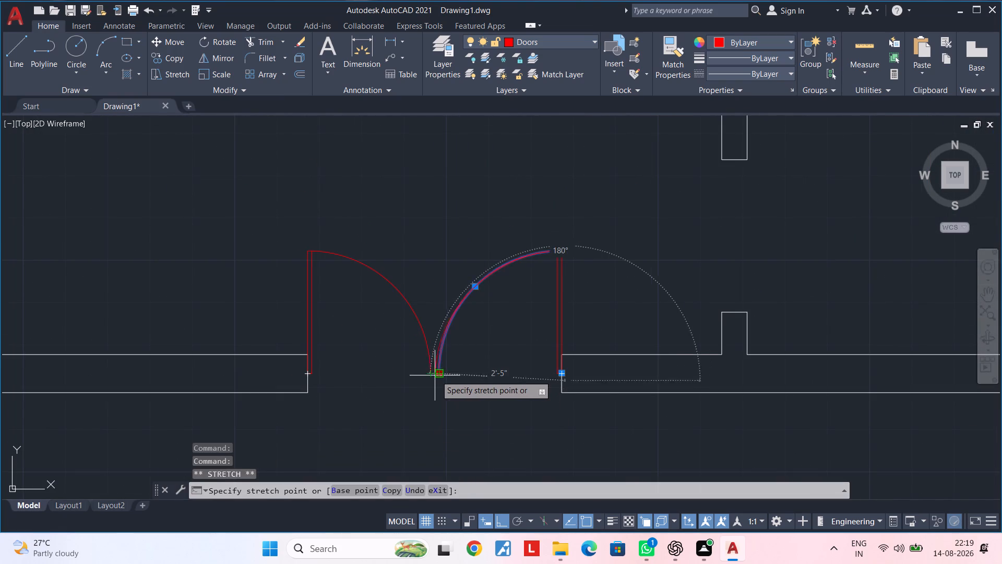
{"action": "scroll", "coordinate": [433, 375], "scroll_direction": "up", "scroll_amount": 3}
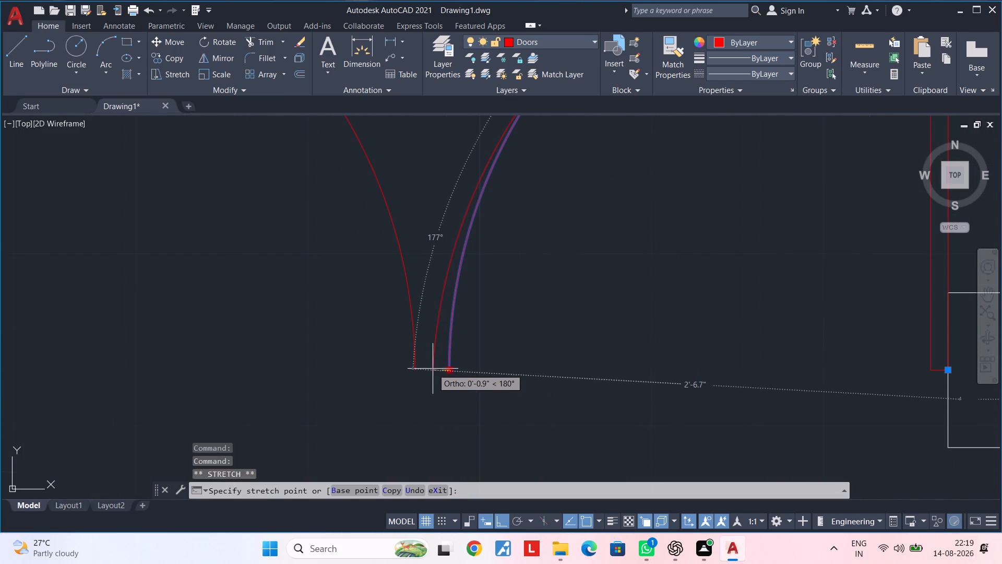
{"action": "left_click", "coordinate": [433, 370]}
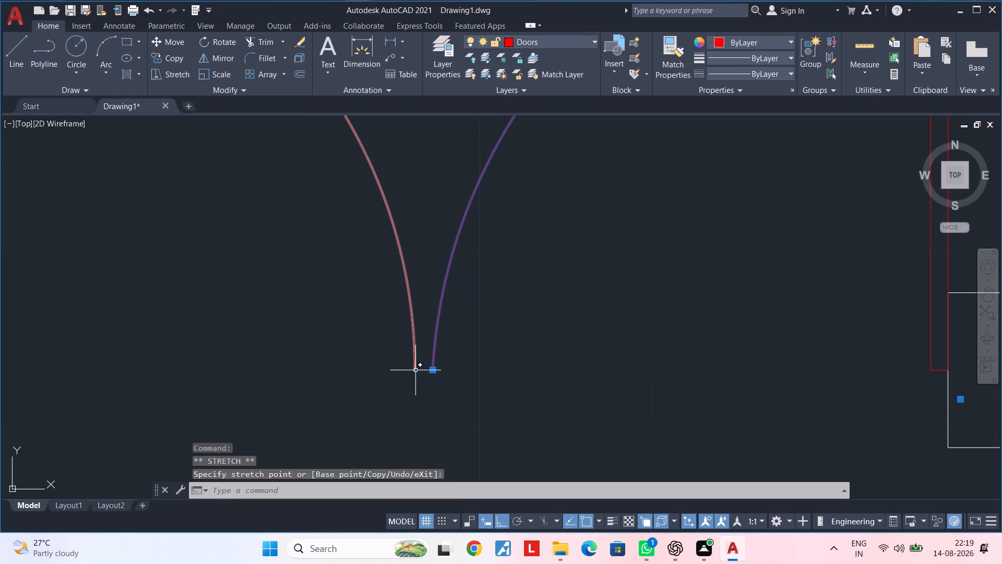
{"action": "left_click", "coordinate": [415, 370]}
{"action": "left_click_drag", "start_coordinate": [415, 370], "coordinate": [424, 370]}
{"action": "left_click", "coordinate": [415, 371]}
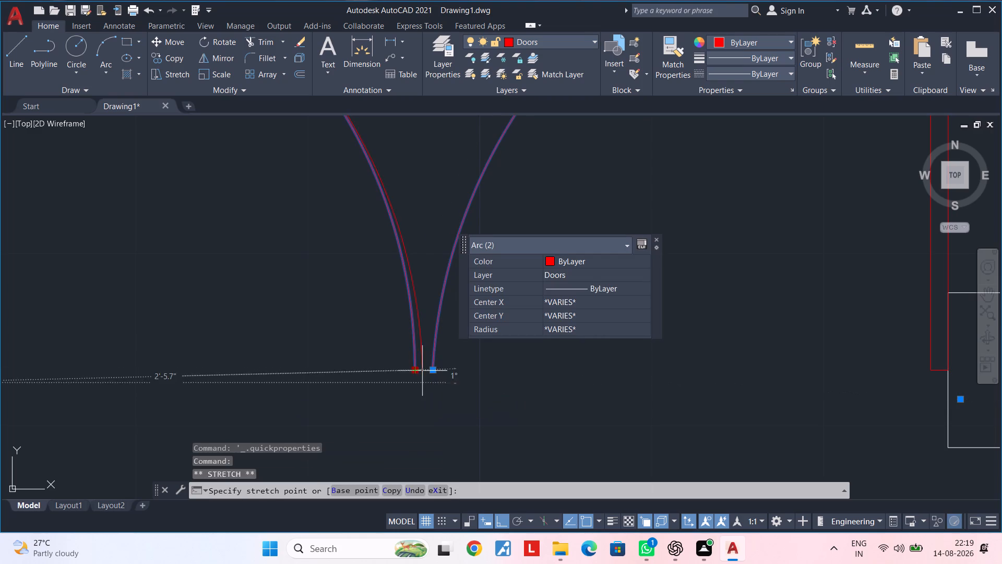
{"action": "left_click", "coordinate": [431, 370]}
{"action": "scroll", "coordinate": [430, 378], "scroll_direction": "down", "scroll_amount": 3}
{"action": "key", "text": "Escape"}
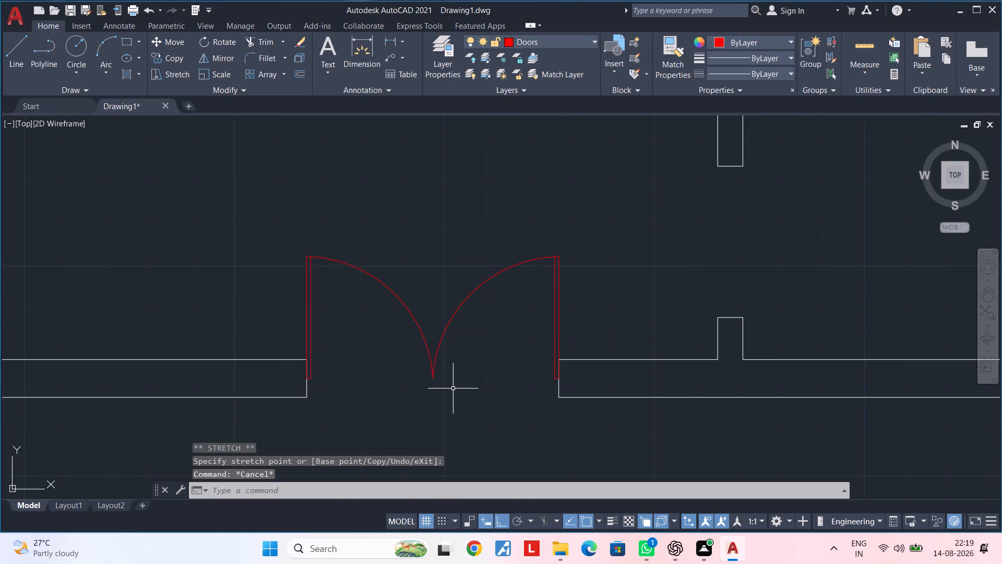
{"action": "scroll", "coordinate": [462, 389], "scroll_direction": "down", "scroll_amount": 2}
{"action": "key", "text": "Escape"}
Define the entrance double door and its opening's end lines as a block named D1.
{"action": "left_click", "coordinate": [518, 327]}
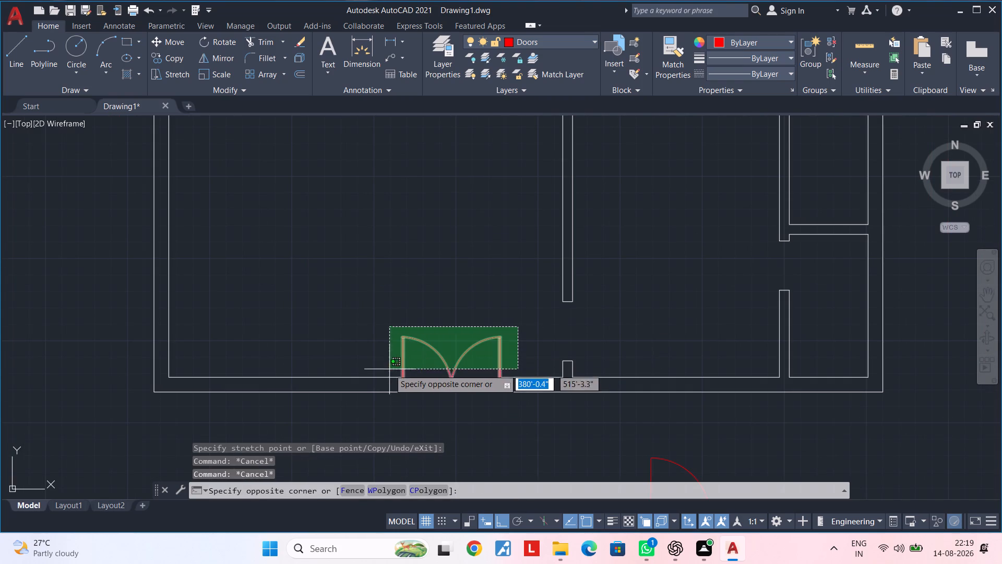
{"action": "key", "text": "Escape"}
{"action": "left_click", "coordinate": [379, 336]}
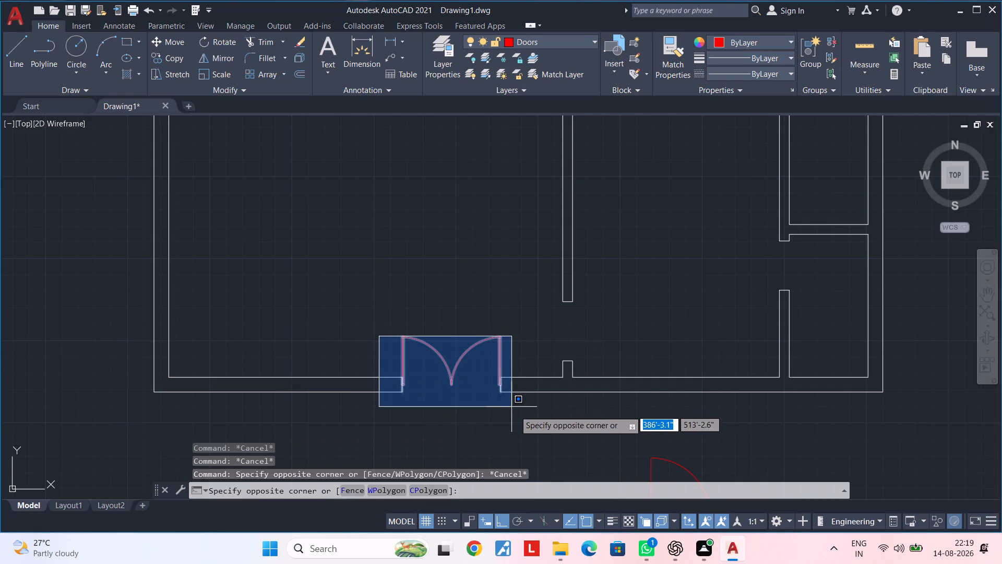
{"action": "left_click", "coordinate": [524, 409]}
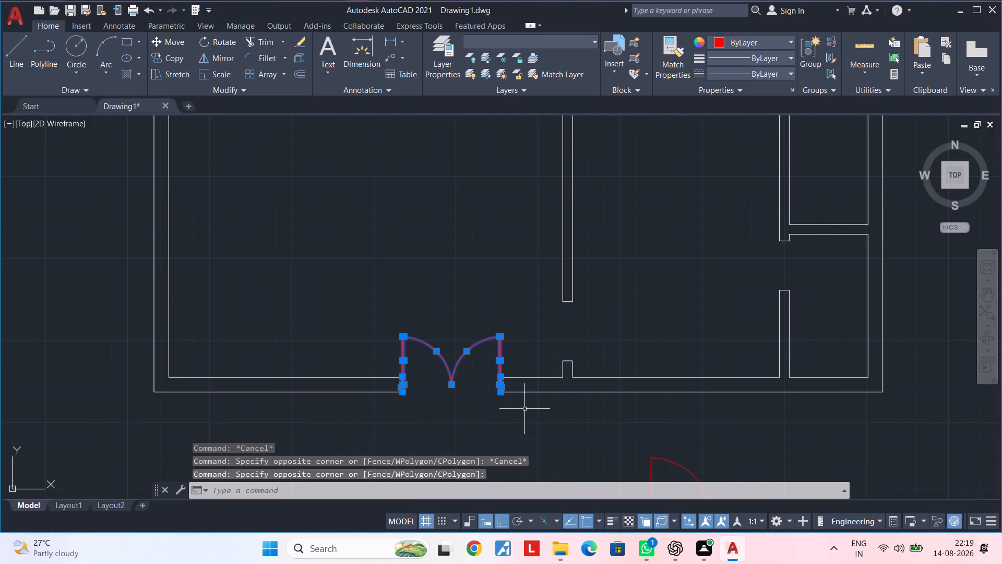
{"action": "type", "text": "b"}
{"action": "key", "text": "space"}
{"action": "left_click", "coordinate": [332, 172]}
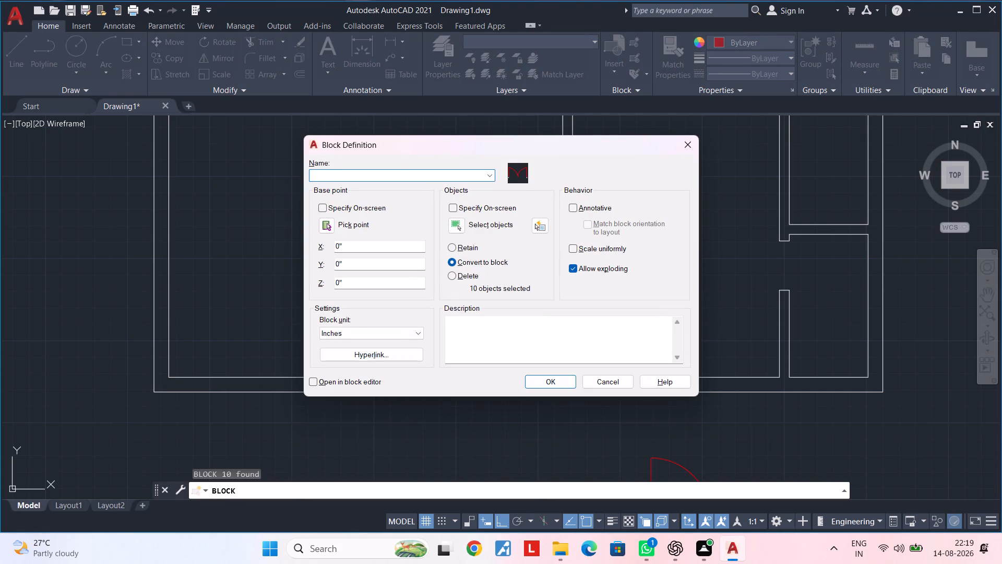
{"action": "key", "text": "b"}
{"action": "key", "text": "BackSpace"}
{"action": "type", "text": "B1"}
{"action": "key", "text": "BackSpace"}
{"action": "key", "text": "BackSpace"}
{"action": "key", "text": "shift+d"}
{"action": "key", "text": "1"}
{"action": "key", "text": "Return"}
{"action": "left_click", "coordinate": [516, 280]}
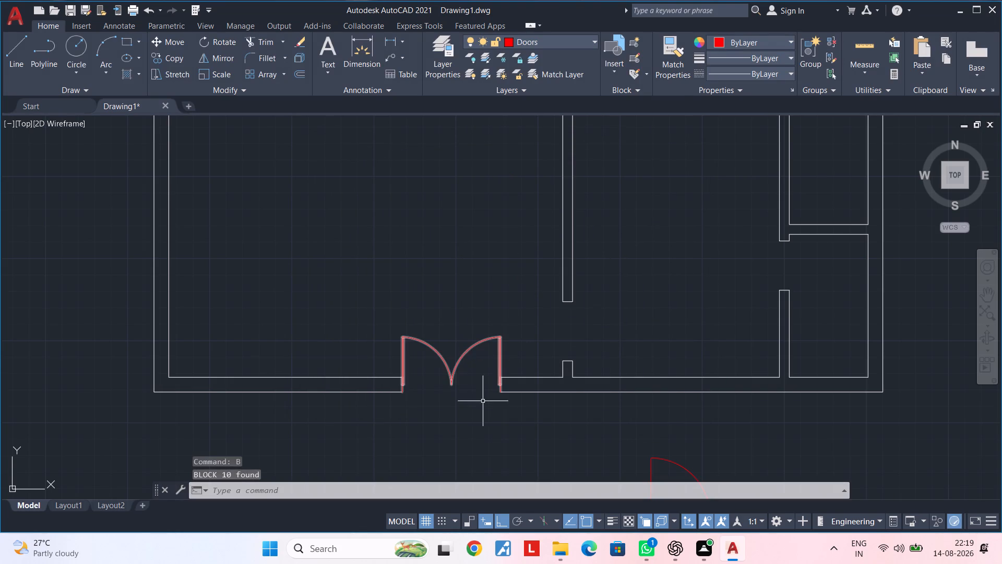
Offset the horizontal base line of the single door 1" toward the inside of the swing.
{"action": "middle_click_drag", "start_coordinate": [514, 430], "coordinate": [456, 386]}
{"action": "middle_click_drag", "start_coordinate": [520, 394], "coordinate": [467, 348]}
{"action": "middle_click_drag", "start_coordinate": [581, 403], "coordinate": [541, 372]}
{"action": "key", "text": "Escape"}
{"action": "key", "text": "Escape"}
{"action": "type", "text": "of"}
{"action": "key", "text": "space"}
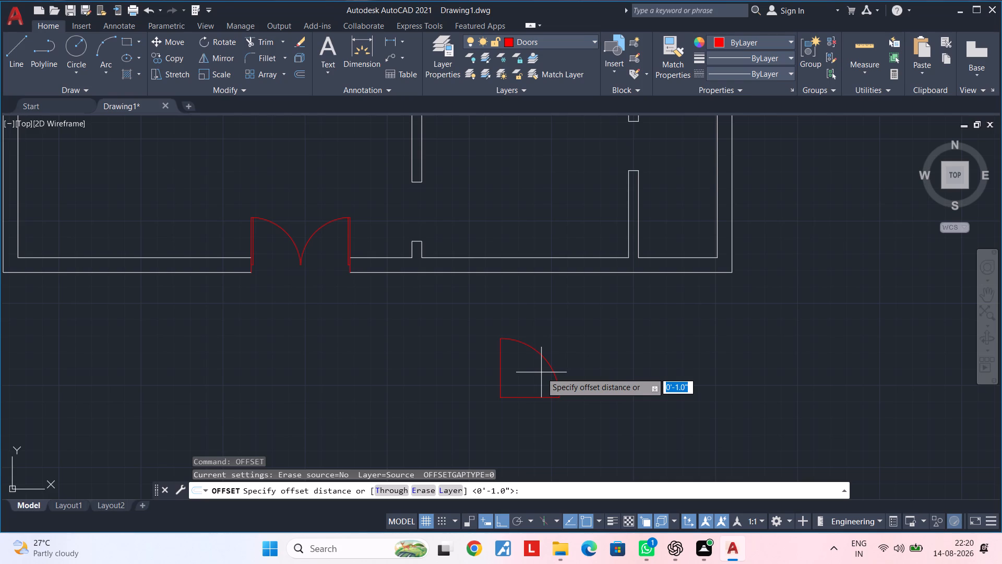
{"action": "type", "text": "1\""}
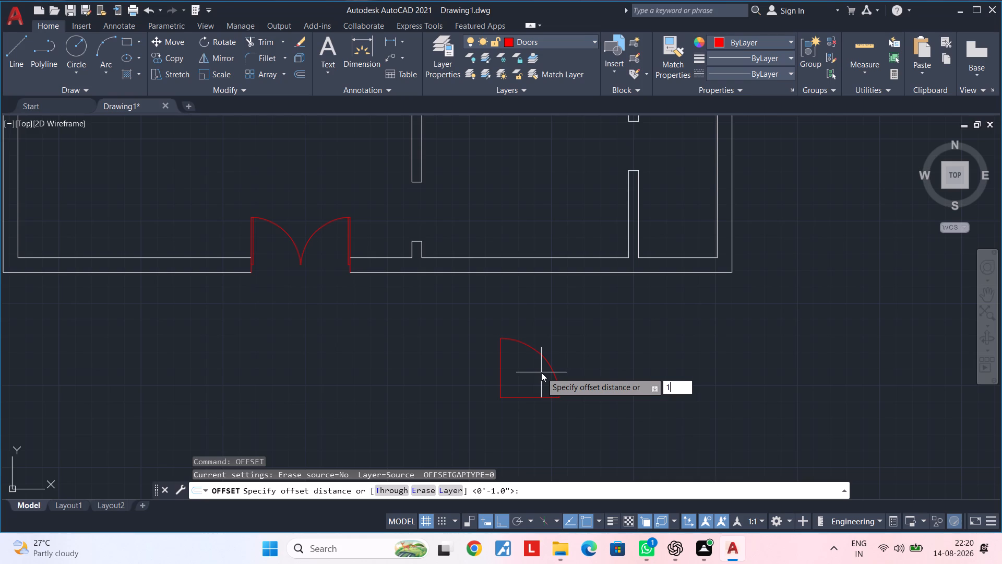
{"action": "key", "text": "Return"}
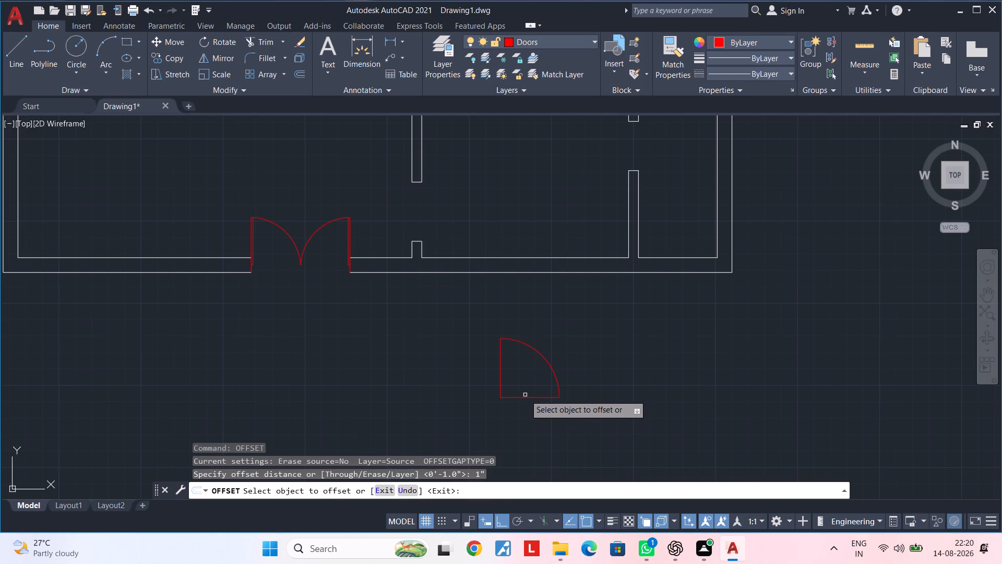
{"action": "left_click", "coordinate": [523, 398]}
{"action": "left_click", "coordinate": [524, 377]}
{"action": "key", "text": "Escape"}
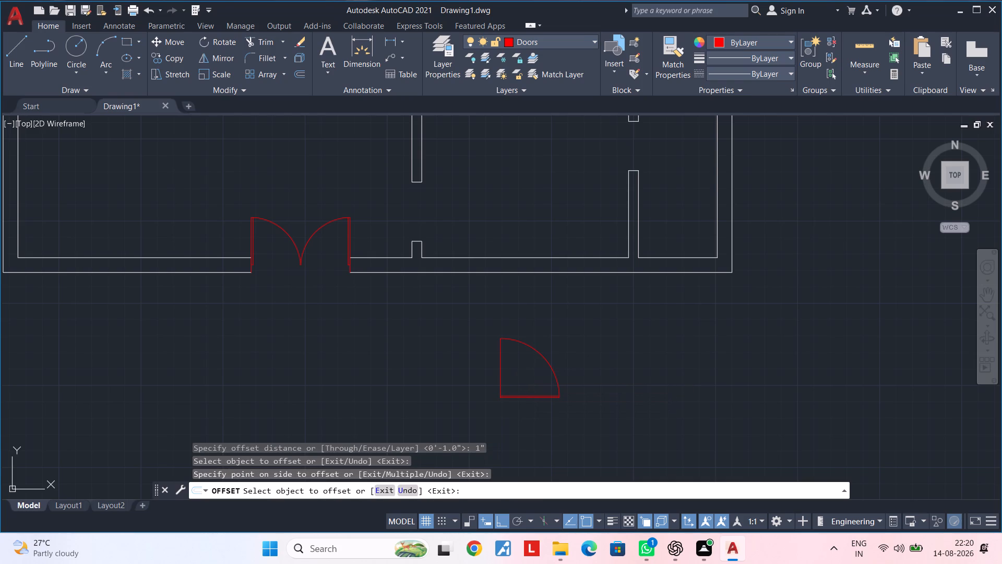
{"action": "key", "text": "Escape"}
Trim away the vertical line of the single door, keeping the arc and the double-line leaf.
{"action": "type", "text": "tr"}
{"action": "key", "text": "space"}
{"action": "left_click_drag", "start_coordinate": [526, 373], "coordinate": [470, 369]}
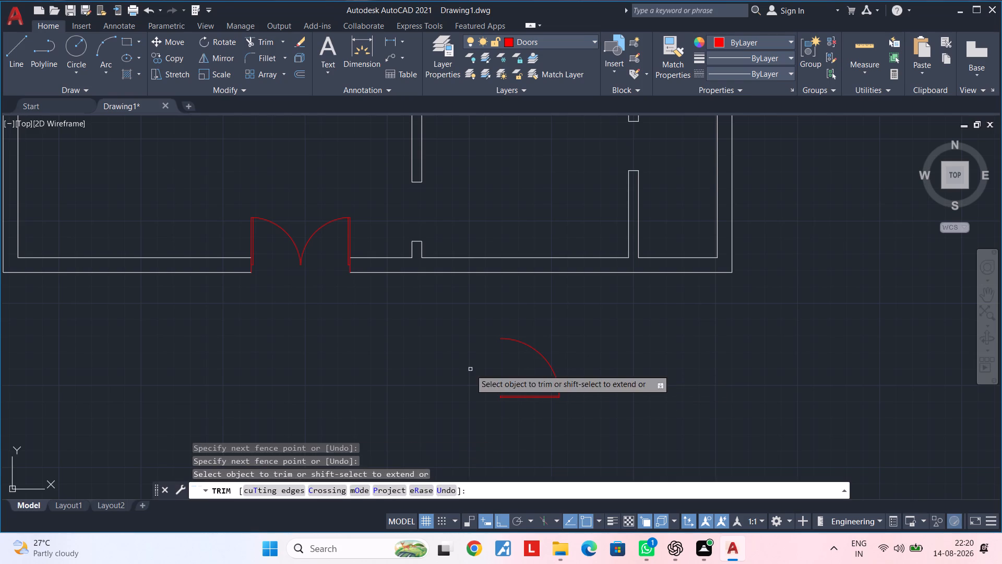
{"action": "key", "text": "Escape"}
{"action": "key", "text": "Escape"}
Define the single door's arc and leaf lines as a block named D2.
{"action": "left_click", "coordinate": [602, 313]}
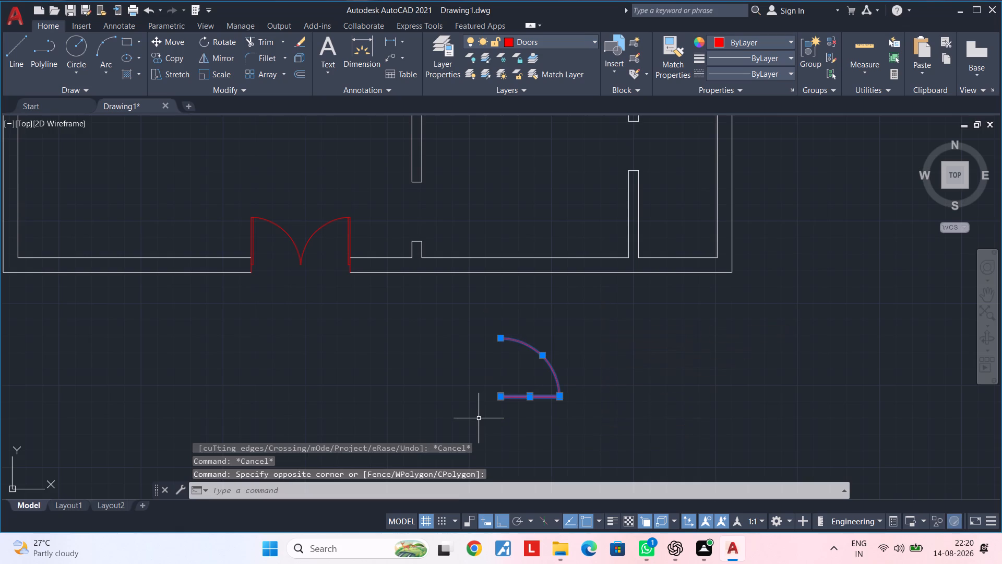
{"action": "left_click", "coordinate": [479, 418]}
{"action": "type", "text": "b"}
{"action": "key", "text": "space"}
{"action": "left_click", "coordinate": [386, 178]}
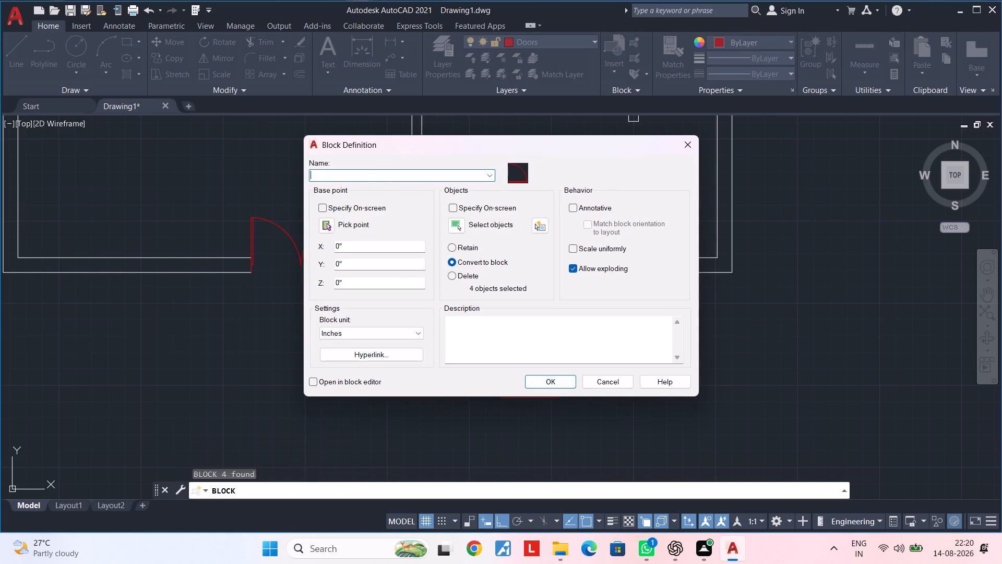
{"action": "key", "text": "d"}
{"action": "key", "text": "2"}
{"action": "key", "text": "BackSpace"}
{"action": "key", "text": "BackSpace"}
{"action": "key", "text": "shift+d"}
{"action": "key", "text": "2"}
{"action": "left_click", "coordinate": [564, 382]}
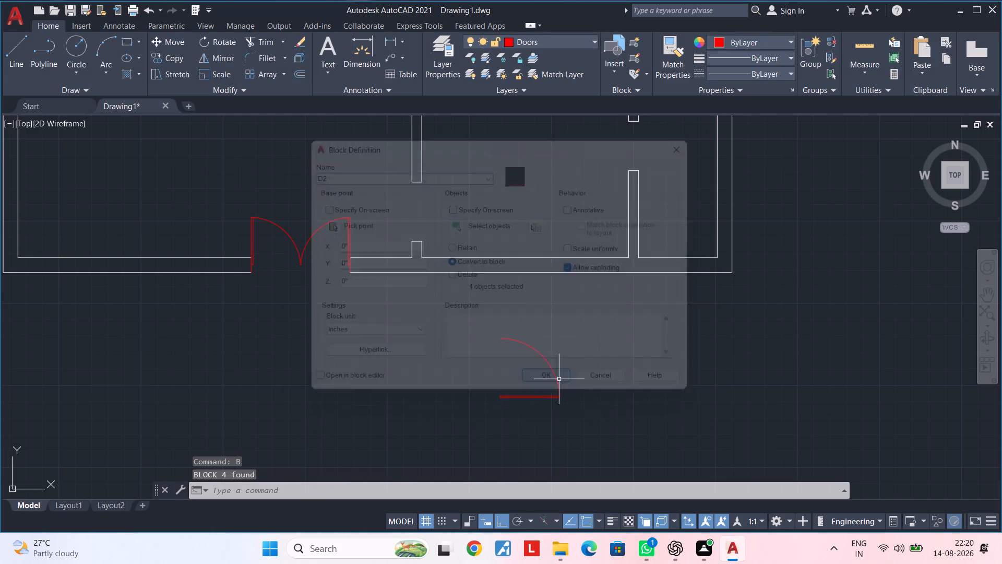
Move the D2 door block by its leaf's outer hinge corner to the midpoint of the wall end below the opening beside the entrance.
{"action": "left_click", "coordinate": [571, 320]}
{"action": "left_click", "coordinate": [464, 415]}
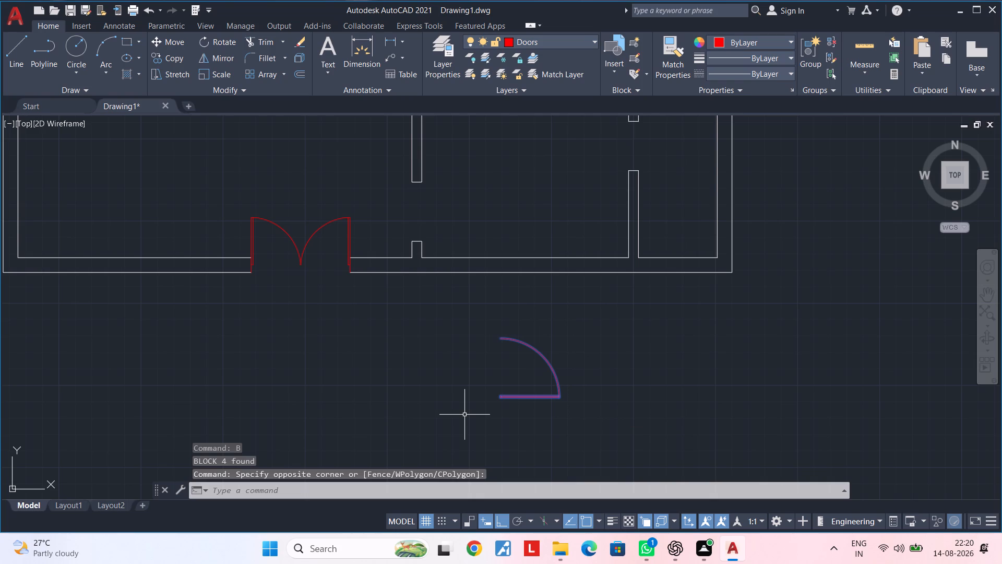
{"action": "key", "text": "m"}
{"action": "key", "text": "space"}
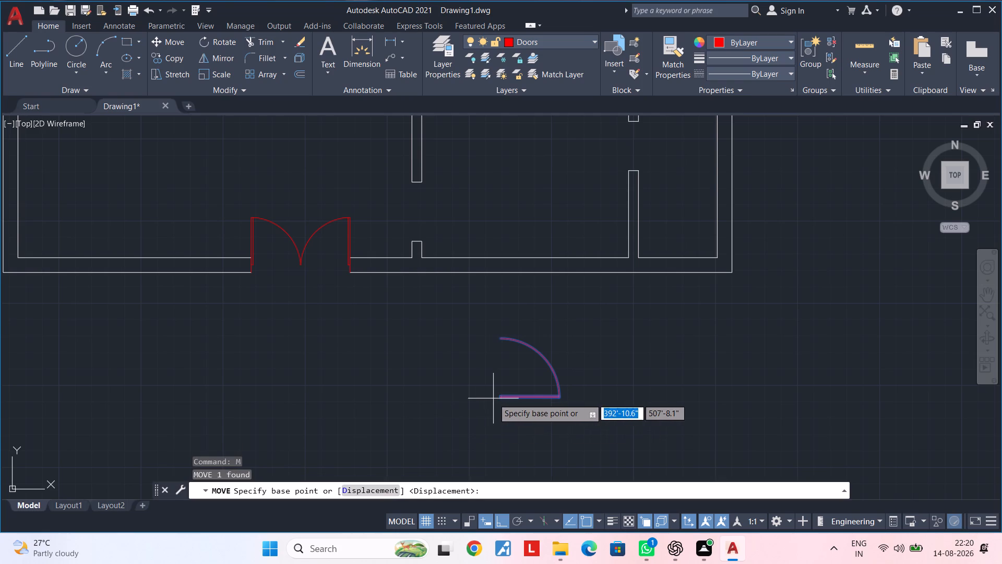
{"action": "scroll", "coordinate": [493, 398], "scroll_direction": "up", "scroll_amount": 6}
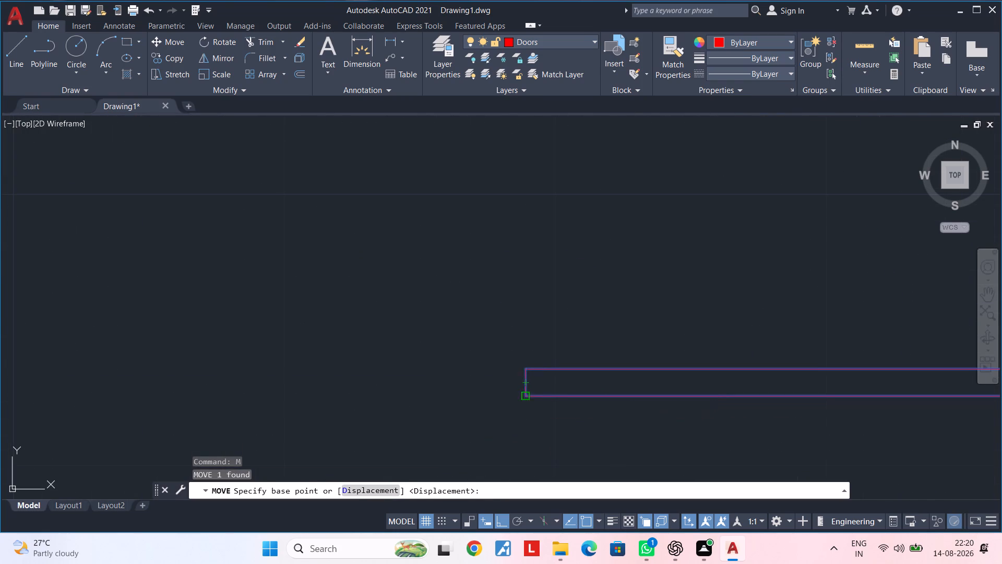
{"action": "left_click", "coordinate": [525, 394]}
{"action": "scroll", "coordinate": [547, 351], "scroll_direction": "down", "scroll_amount": 9}
{"action": "middle_click_drag", "start_coordinate": [531, 344], "coordinate": [535, 401]}
{"action": "scroll", "coordinate": [510, 347], "scroll_direction": "up", "scroll_amount": 3}
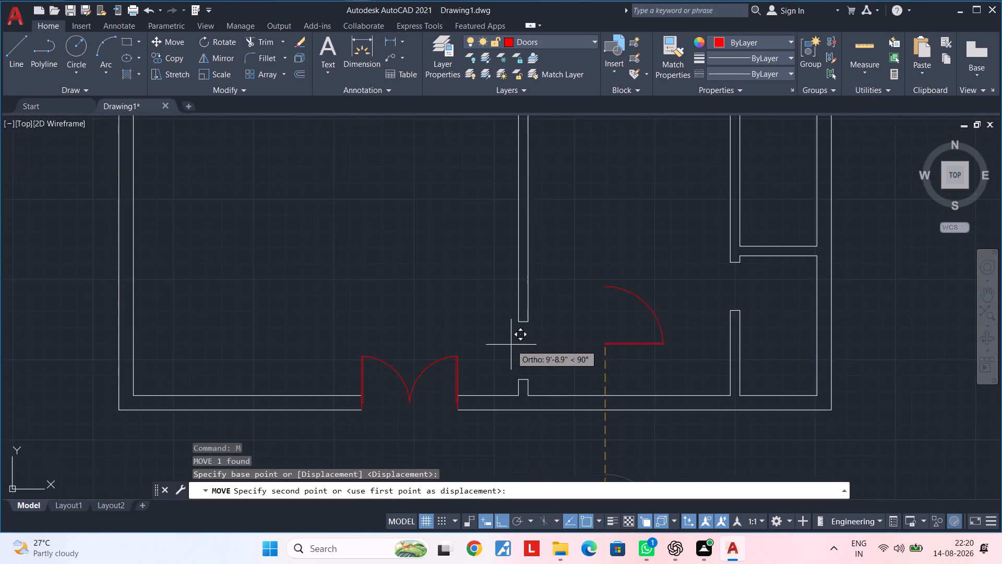
{"action": "scroll", "coordinate": [510, 357], "scroll_direction": "up", "scroll_amount": 2}
{"action": "left_click", "coordinate": [538, 413]}
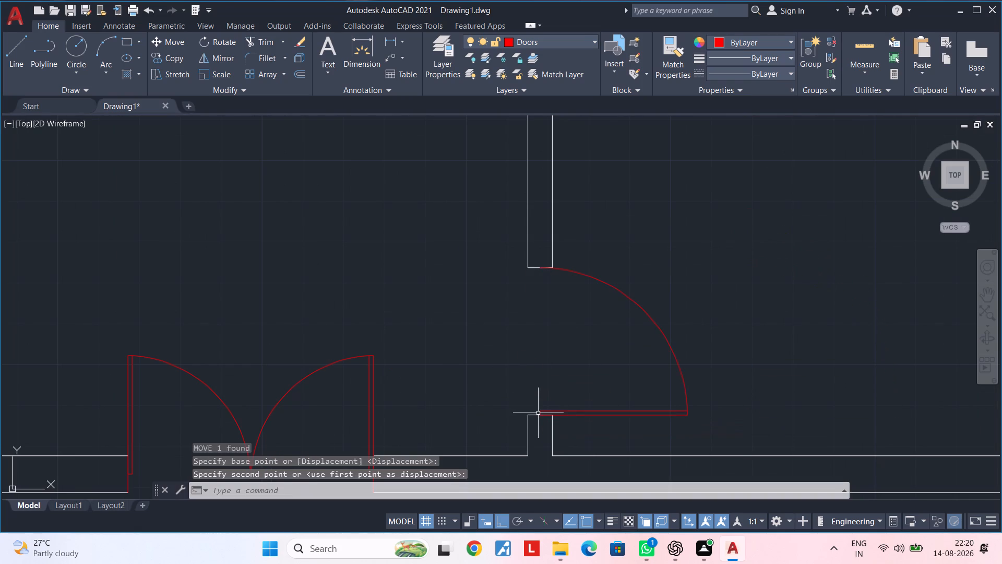
Copy the placed D2 door 15' straight up into the next opening along the same interior wall, seated at the wall-end midpoint.
{"action": "scroll", "coordinate": [601, 370], "scroll_direction": "down", "scroll_amount": 2}
{"action": "middle_click_drag", "start_coordinate": [652, 352], "coordinate": [629, 362]}
{"action": "scroll", "coordinate": [540, 331], "scroll_direction": "up", "scroll_amount": 2}
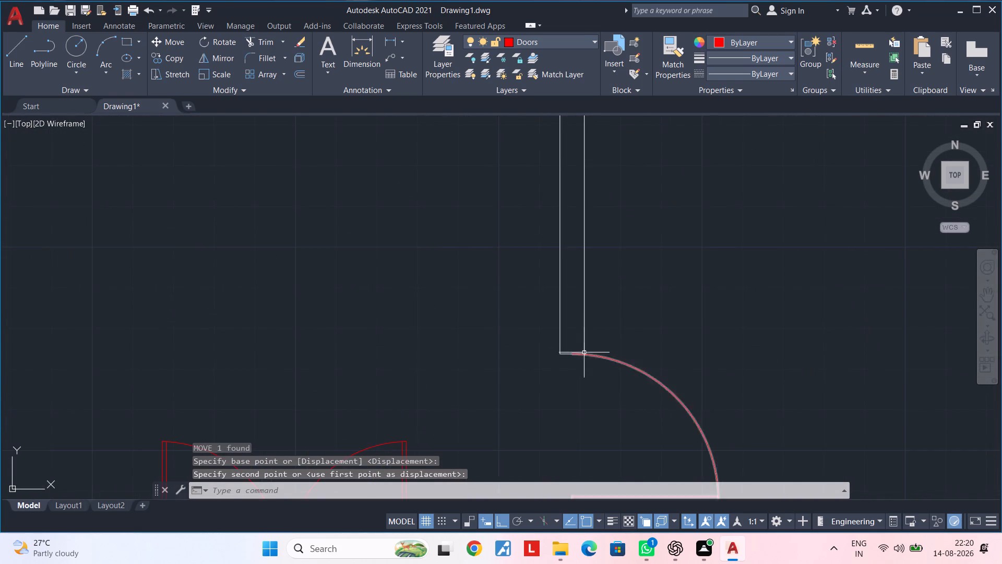
{"action": "scroll", "coordinate": [584, 352], "scroll_direction": "up", "scroll_amount": 6}
{"action": "scroll", "coordinate": [580, 366], "scroll_direction": "down", "scroll_amount": 10}
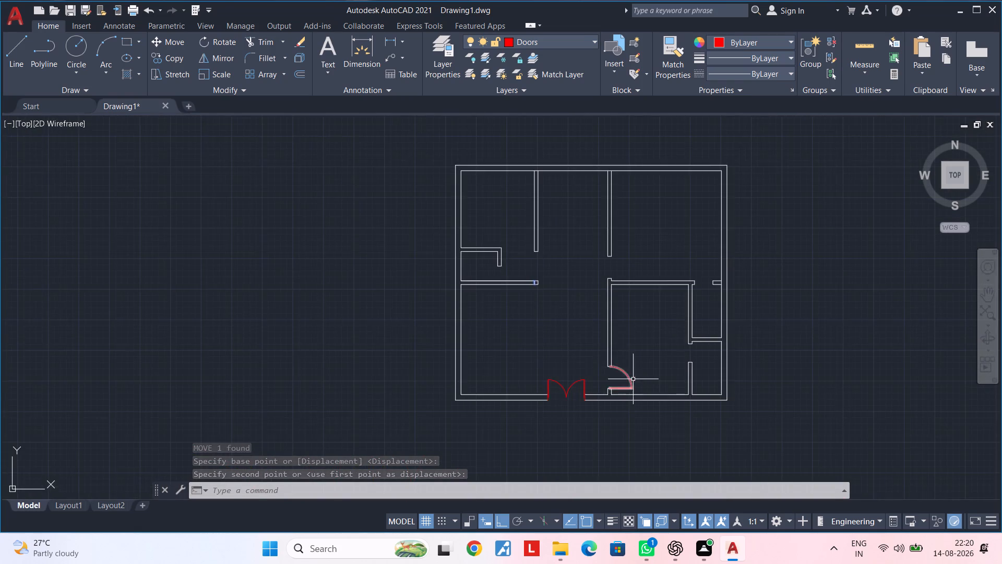
{"action": "middle_click_drag", "start_coordinate": [633, 379], "coordinate": [613, 348]}
{"action": "scroll", "coordinate": [608, 348], "scroll_direction": "up", "scroll_amount": 2}
{"action": "left_click", "coordinate": [633, 305]}
{"action": "left_click", "coordinate": [593, 374]}
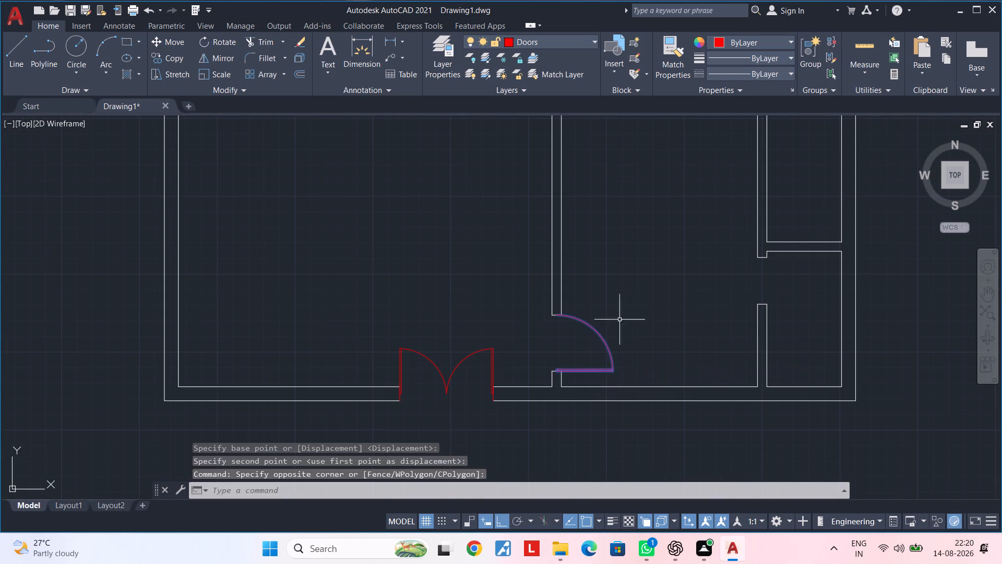
{"action": "middle_click_drag", "start_coordinate": [634, 284], "coordinate": [626, 328]}
{"action": "middle_click_drag", "start_coordinate": [624, 328], "coordinate": [624, 355]}
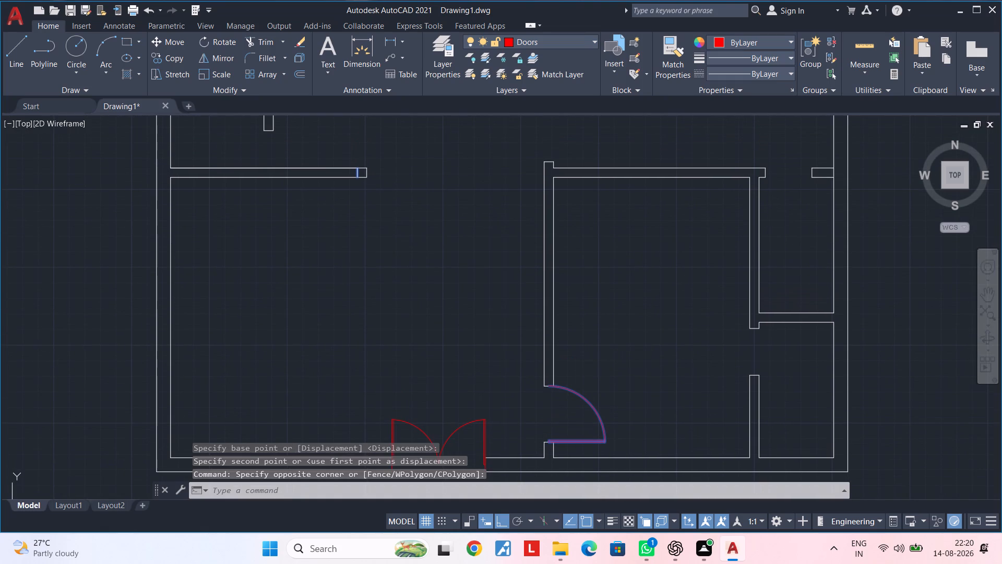
{"action": "type", "text": "co"}
{"action": "key", "text": "space"}
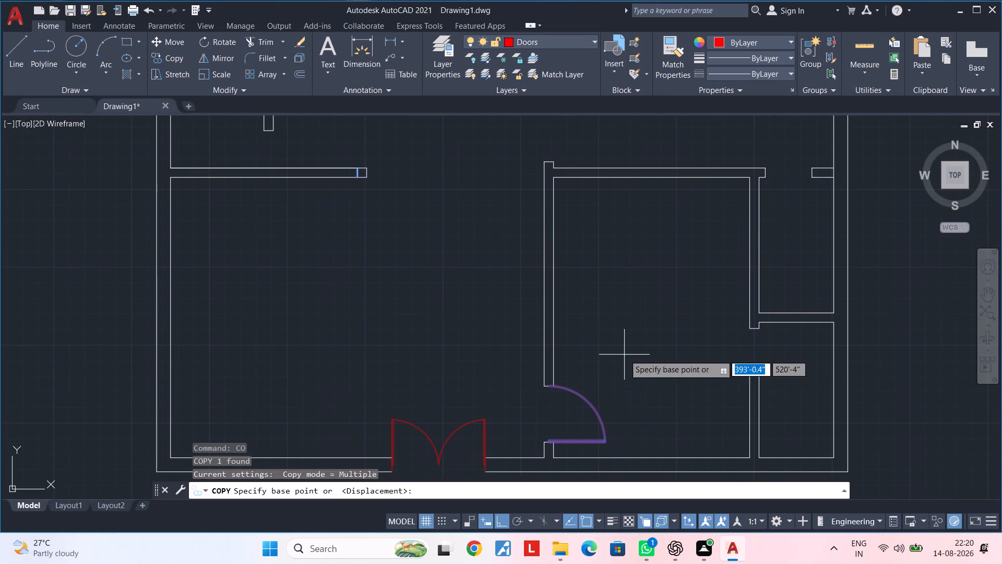
{"action": "scroll", "coordinate": [550, 448], "scroll_direction": "up", "scroll_amount": 3}
{"action": "left_click", "coordinate": [558, 415]}
{"action": "scroll", "coordinate": [571, 330], "scroll_direction": "down", "scroll_amount": 4}
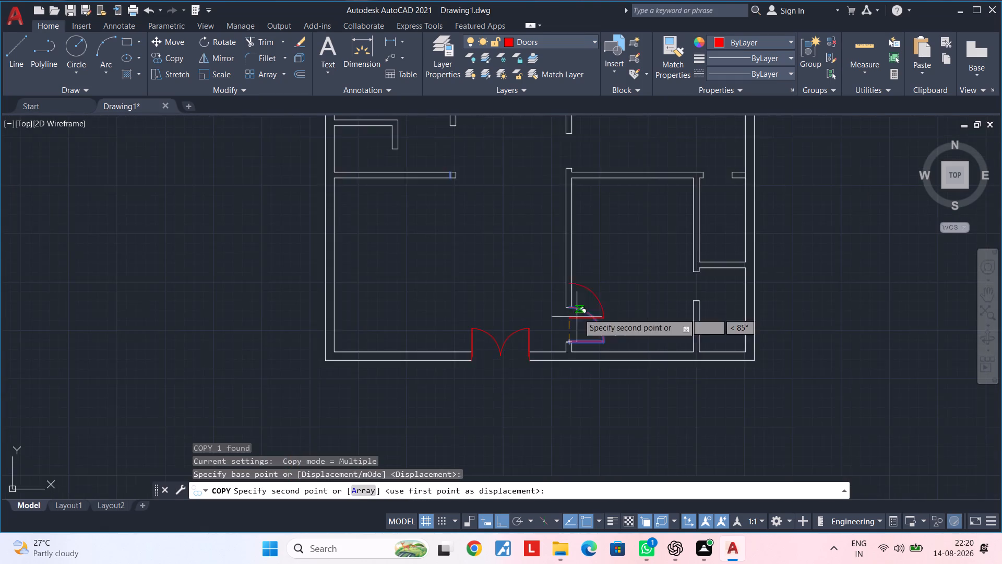
{"action": "middle_click_drag", "start_coordinate": [580, 317], "coordinate": [562, 487]}
{"action": "scroll", "coordinate": [560, 330], "scroll_direction": "up", "scroll_amount": 2}
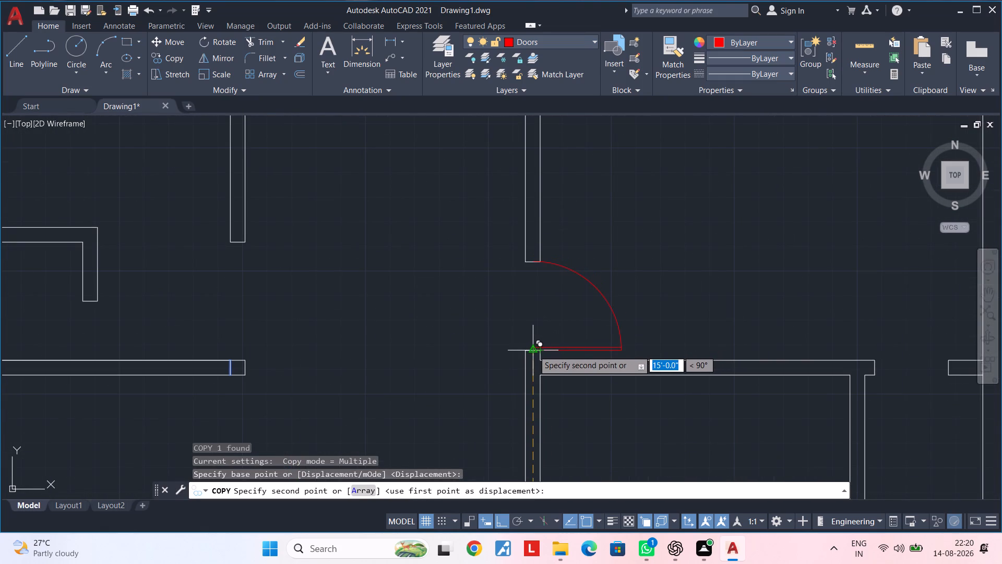
{"action": "left_click", "coordinate": [533, 350]}
Place another copy of the D2 door in the empty space outside the plan, horizontally to the east, and finish copying.
{"action": "scroll", "coordinate": [571, 350], "scroll_direction": "down", "scroll_amount": 2}
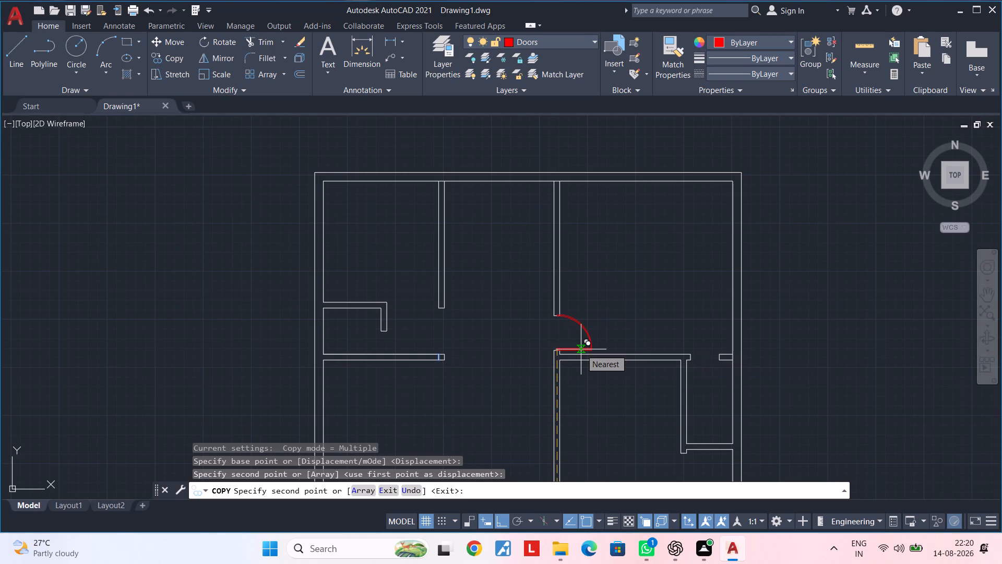
{"action": "middle_click_drag", "start_coordinate": [607, 370], "coordinate": [456, 320]}
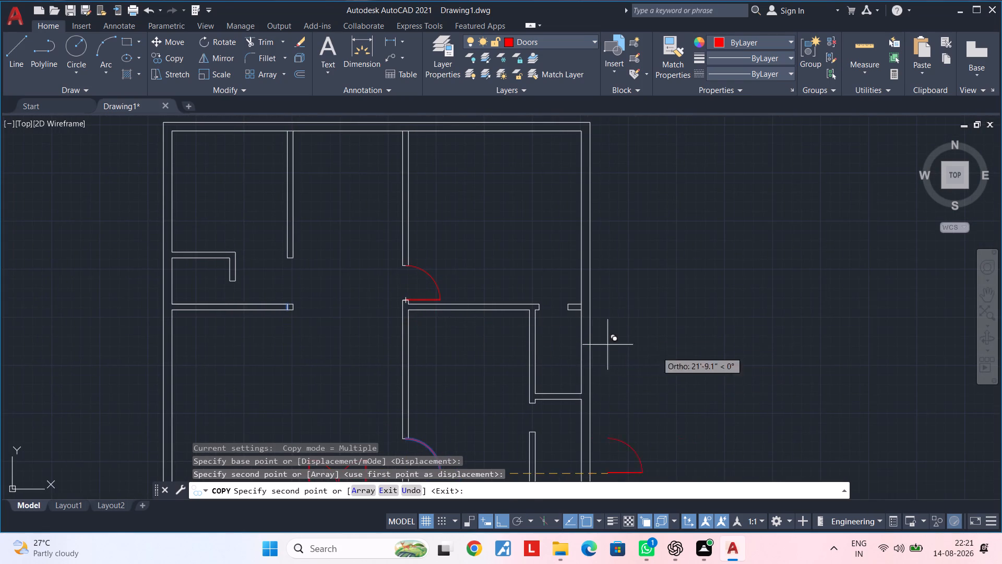
{"action": "scroll", "coordinate": [698, 360], "scroll_direction": "down", "scroll_amount": 1}
{"action": "middle_click_drag", "start_coordinate": [698, 360], "coordinate": [572, 335]}
{"action": "left_click", "coordinate": [648, 335]}
{"action": "key", "text": "Escape"}
{"action": "key", "text": "Escape"}
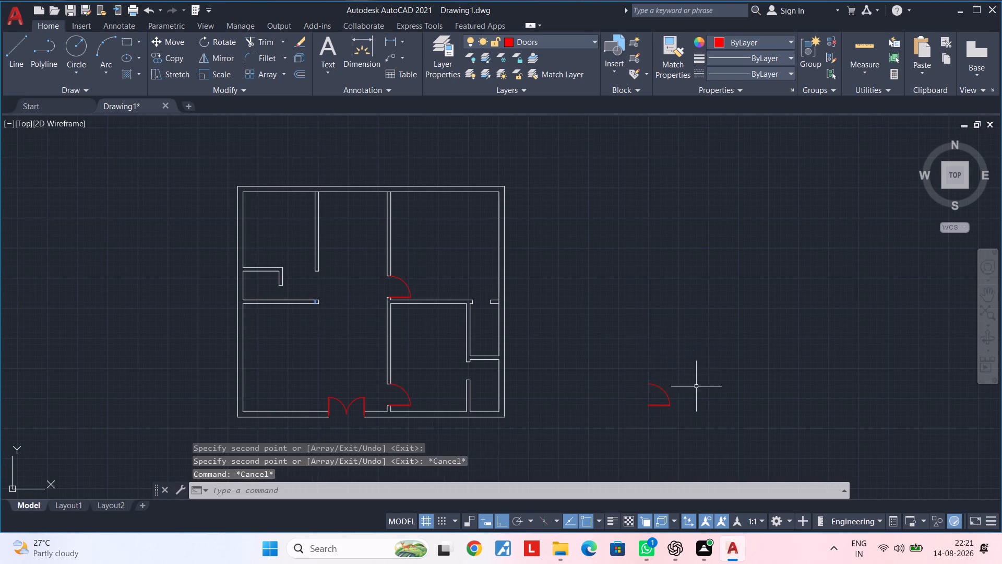
{"action": "middle_click_drag", "start_coordinate": [696, 386], "coordinate": [641, 349]}
{"action": "key", "text": "Escape"}
{"action": "key", "text": "Escape"}
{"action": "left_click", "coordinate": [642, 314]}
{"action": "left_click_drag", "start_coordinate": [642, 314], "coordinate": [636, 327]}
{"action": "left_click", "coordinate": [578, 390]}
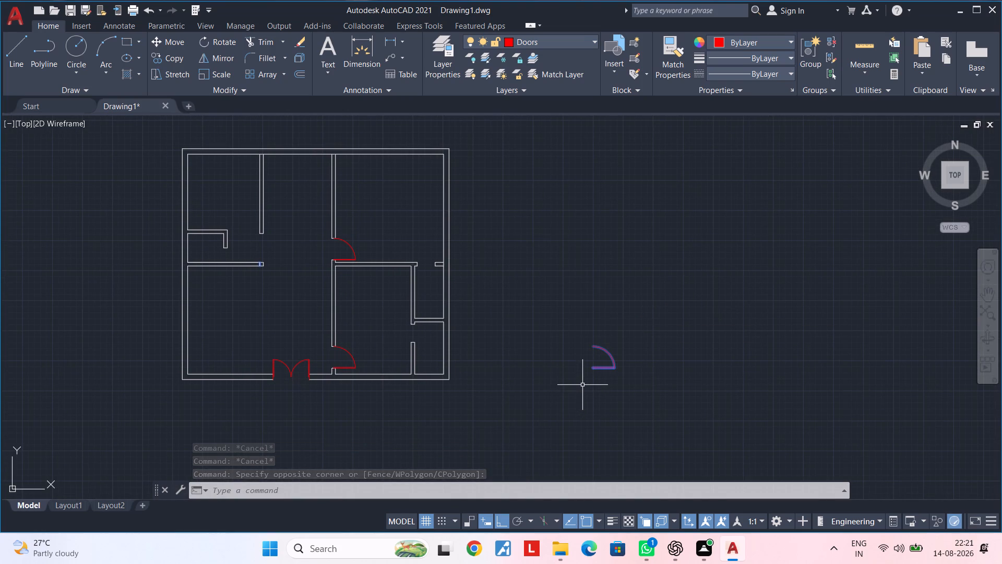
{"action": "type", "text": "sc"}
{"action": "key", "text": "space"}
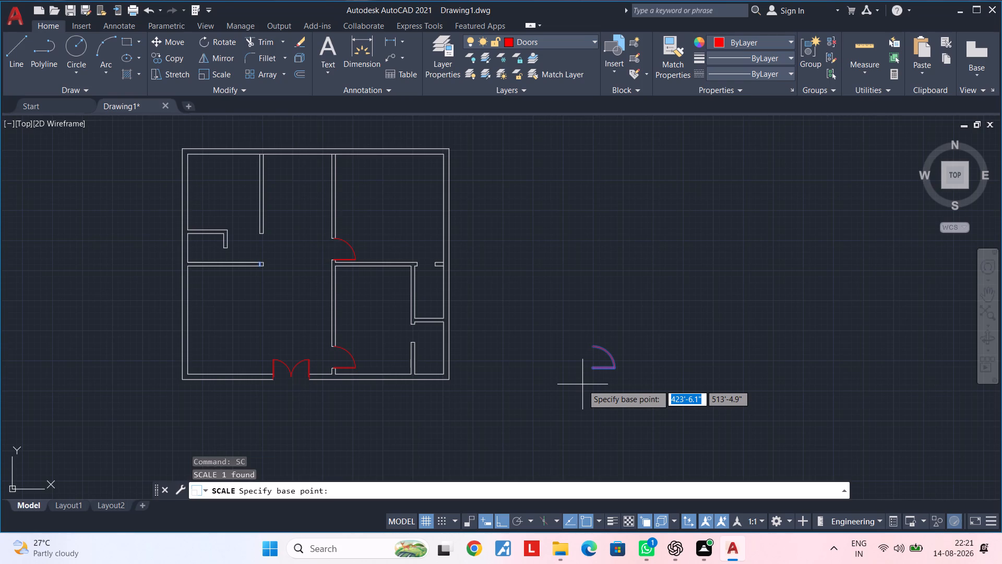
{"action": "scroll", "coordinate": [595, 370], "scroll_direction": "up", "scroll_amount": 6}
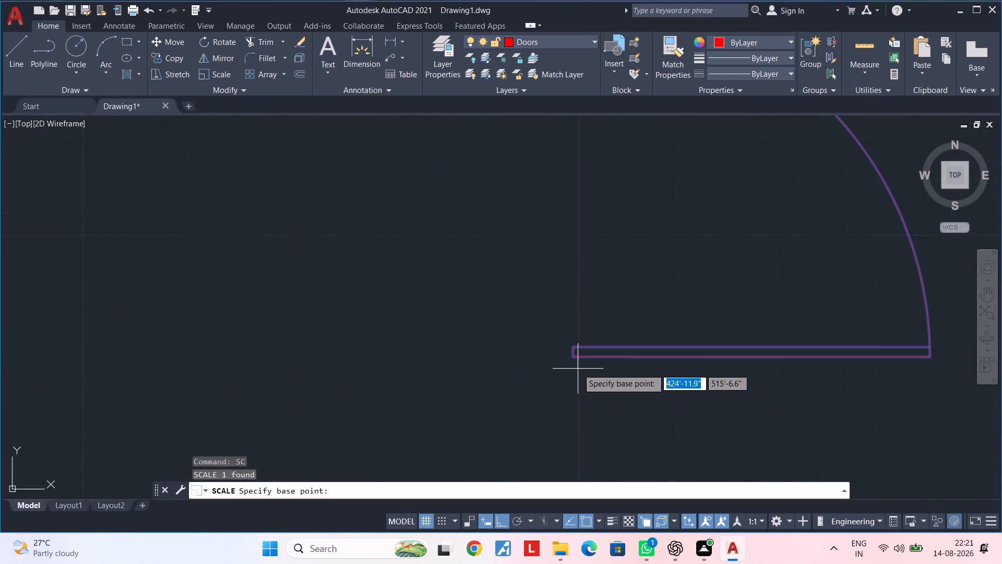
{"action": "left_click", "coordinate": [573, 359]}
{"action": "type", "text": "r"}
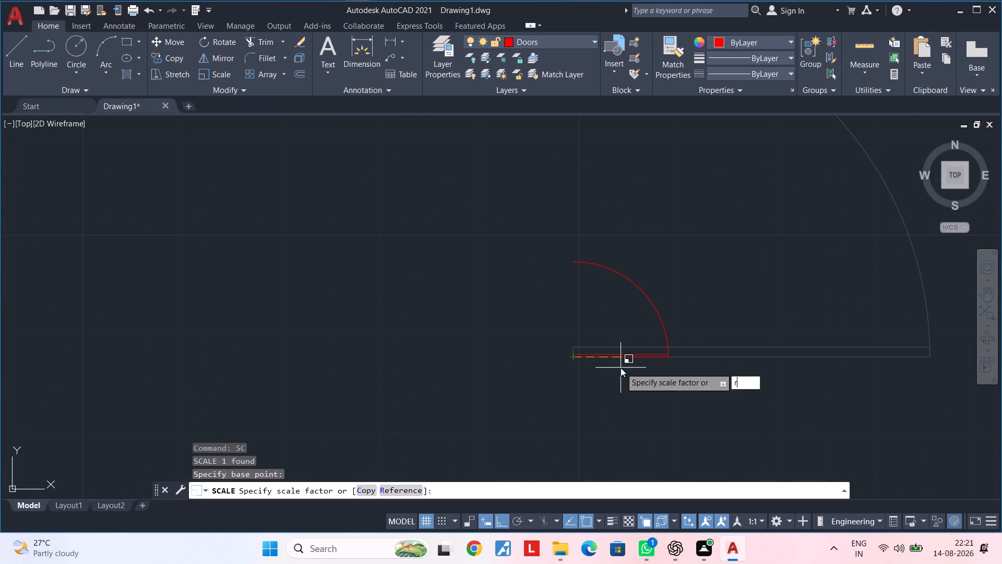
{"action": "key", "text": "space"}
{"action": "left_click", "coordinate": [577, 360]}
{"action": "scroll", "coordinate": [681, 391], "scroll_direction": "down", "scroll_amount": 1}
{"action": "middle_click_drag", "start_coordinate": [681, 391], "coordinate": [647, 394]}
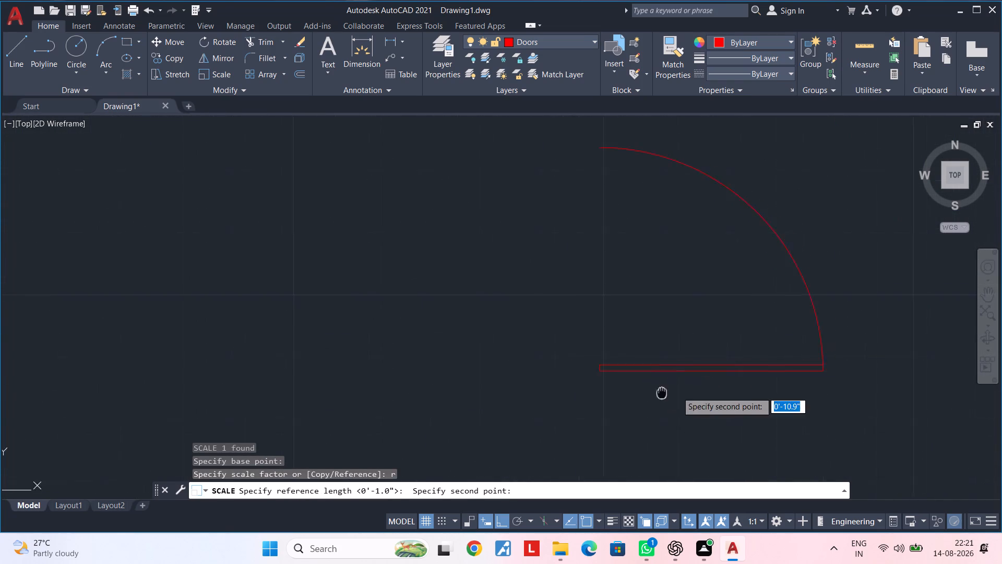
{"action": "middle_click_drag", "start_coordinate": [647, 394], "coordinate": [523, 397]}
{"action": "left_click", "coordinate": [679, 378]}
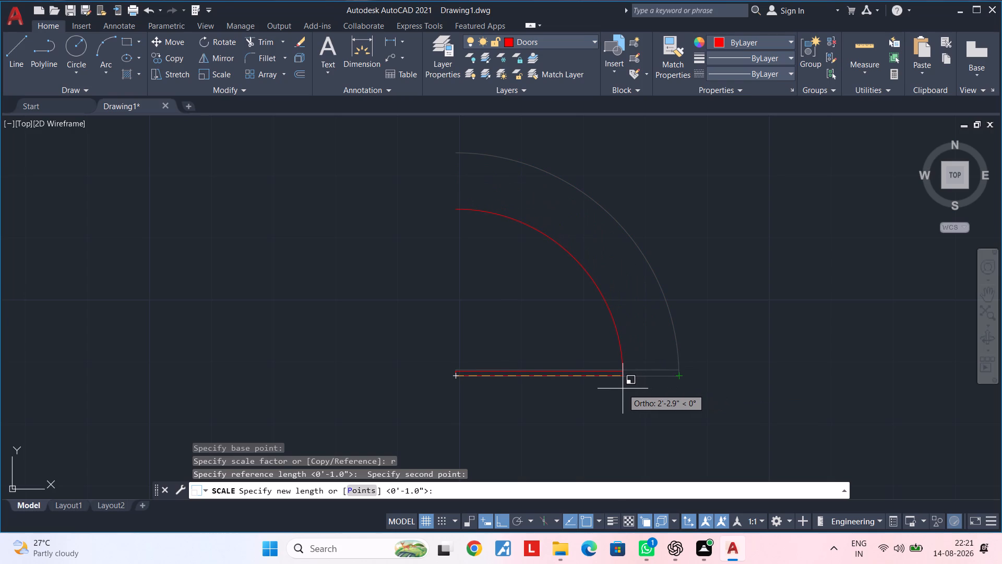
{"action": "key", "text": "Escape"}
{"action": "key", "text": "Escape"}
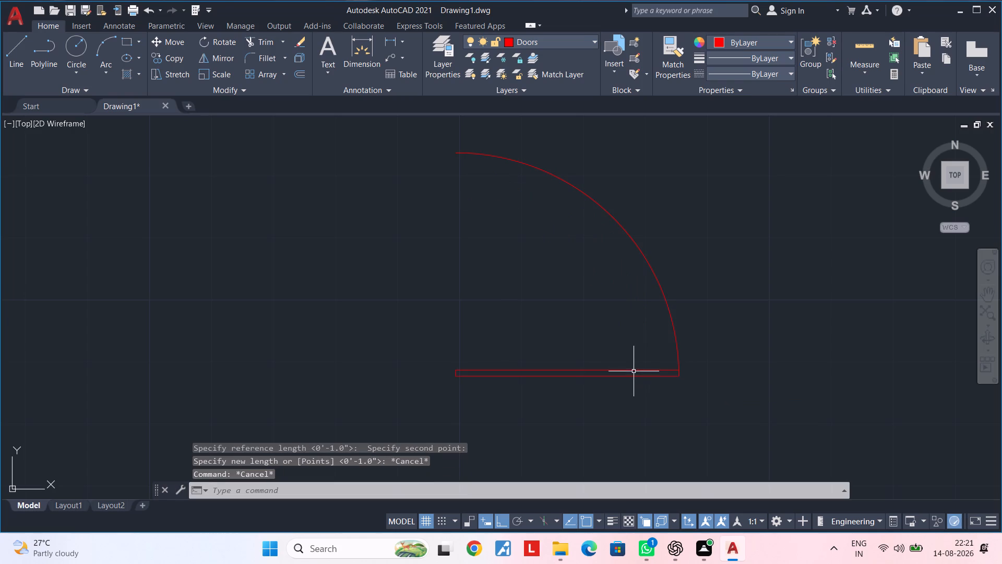
Explode the D2 door copy outside the plan into its separate arc and leaf lines.
{"action": "left_click", "coordinate": [634, 371]}
{"action": "scroll", "coordinate": [634, 397], "scroll_direction": "down", "scroll_amount": 2}
{"action": "middle_click_drag", "start_coordinate": [634, 400], "coordinate": [651, 386]}
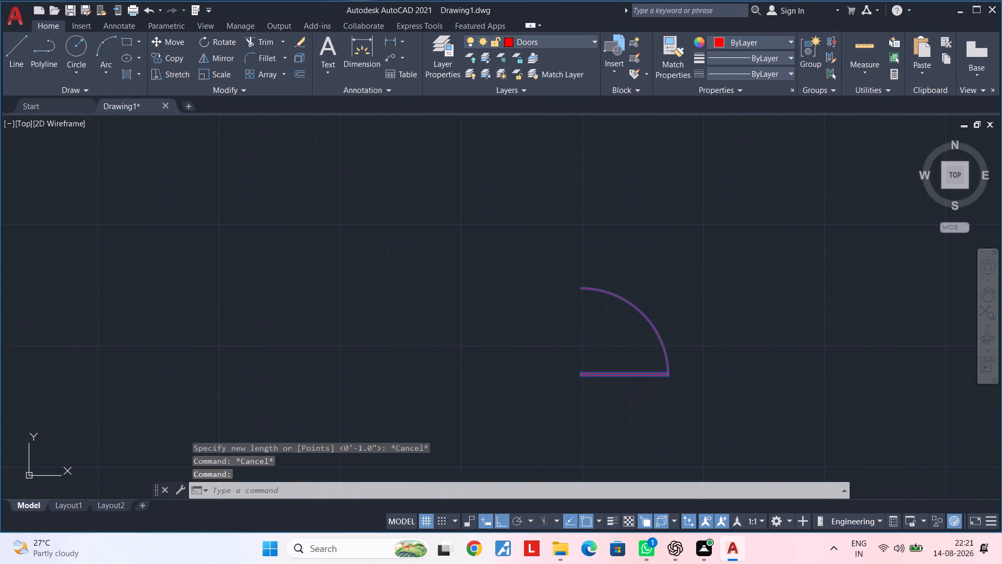
{"action": "type", "text": "x"}
{"action": "key", "text": "space"}
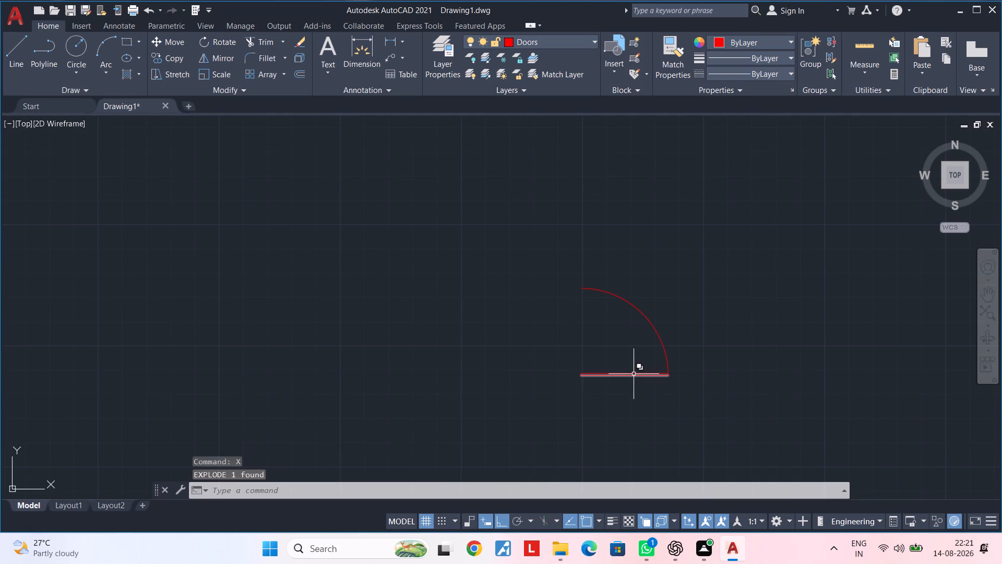
Scale the exploded door from its hinge corner using the leaf length as reference and 2'6" as the new length.
{"action": "scroll", "coordinate": [631, 389], "scroll_direction": "up", "scroll_amount": 3}
{"action": "middle_click_drag", "start_coordinate": [631, 390], "coordinate": [622, 407]}
{"action": "scroll", "coordinate": [622, 406], "scroll_direction": "down", "scroll_amount": 3}
{"action": "left_click", "coordinate": [710, 272]}
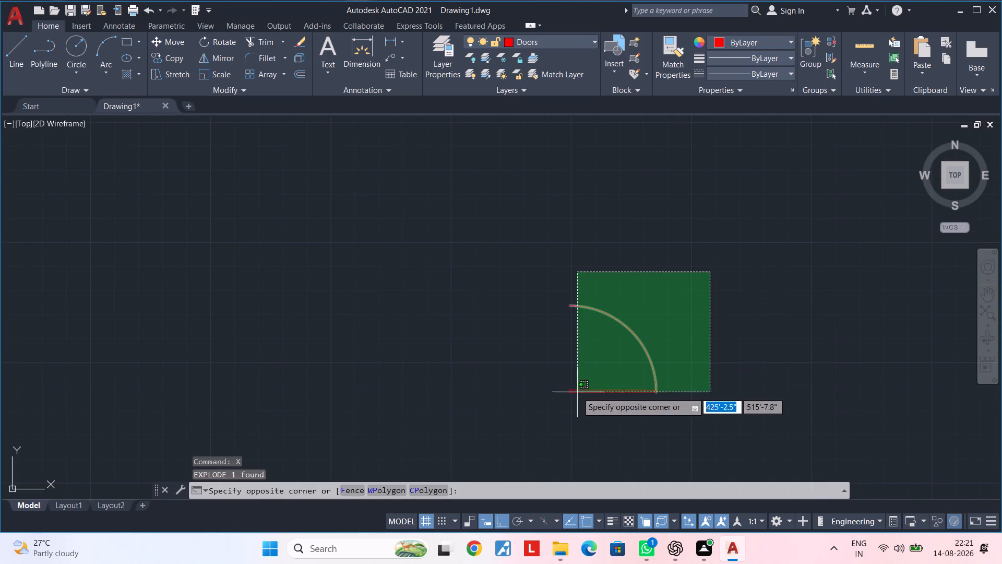
{"action": "left_click", "coordinate": [552, 408]}
{"action": "middle_click_drag", "start_coordinate": [611, 420], "coordinate": [594, 387]}
{"action": "scroll", "coordinate": [578, 393], "scroll_direction": "up", "scroll_amount": 2}
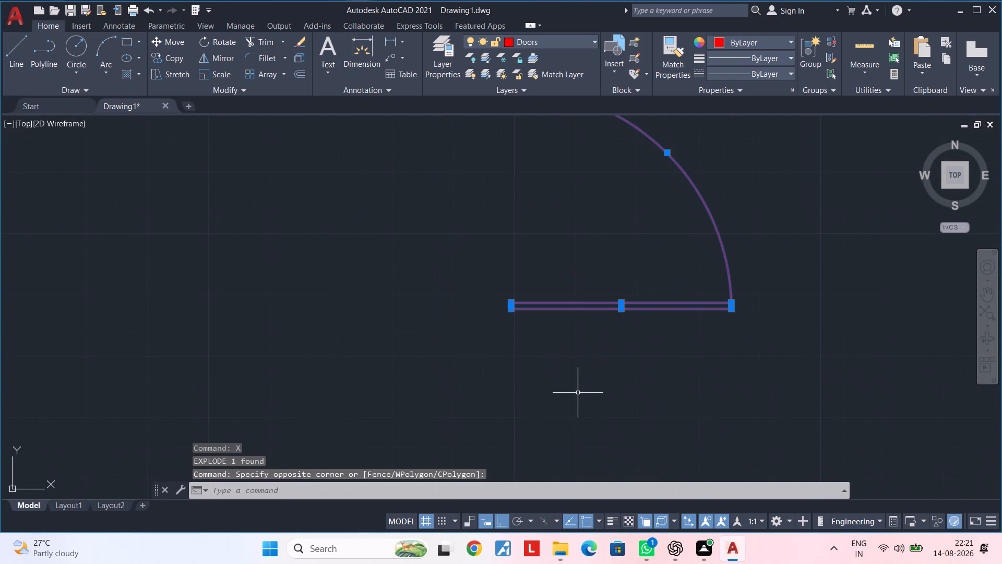
{"action": "type", "text": "sc"}
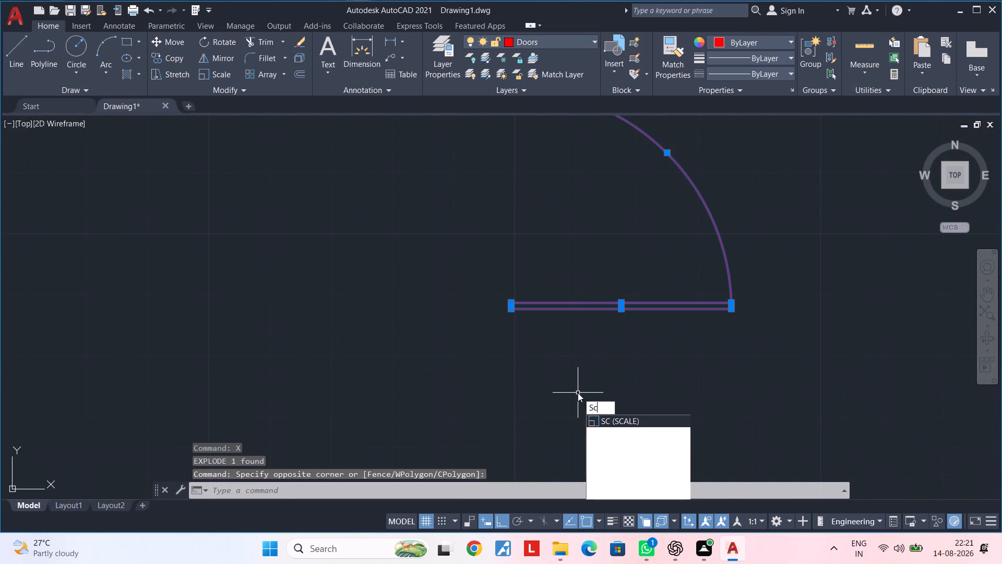
{"action": "key", "text": "space"}
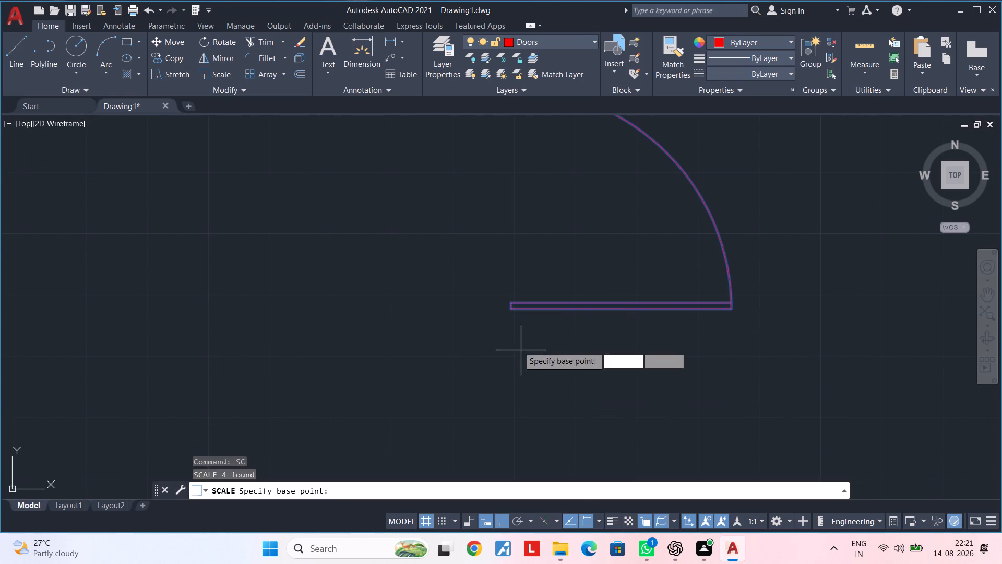
{"action": "left_click", "coordinate": [511, 312]}
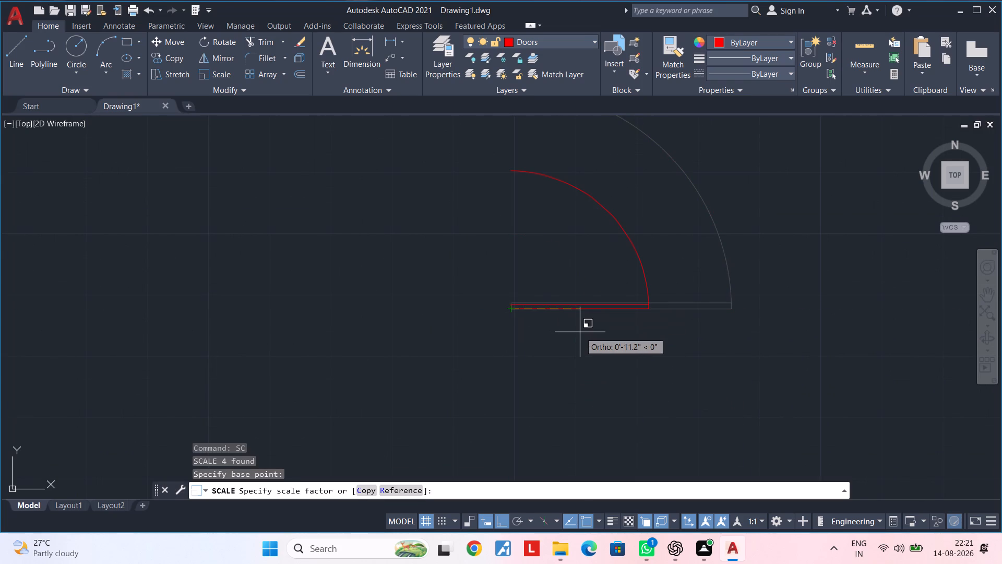
{"action": "type", "text": "r"}
{"action": "key", "text": "space"}
{"action": "left_click", "coordinate": [511, 311]}
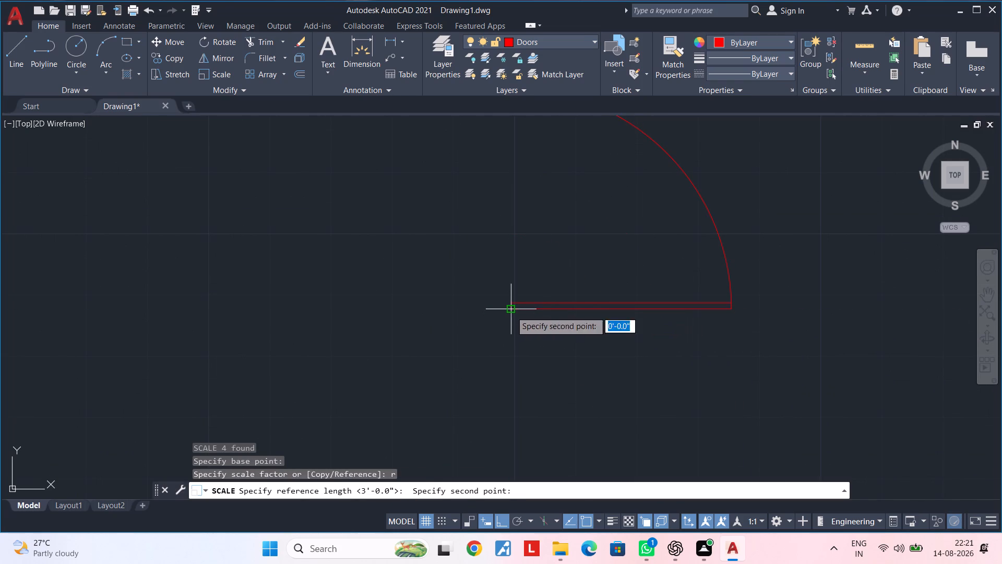
{"action": "left_click", "coordinate": [730, 311]}
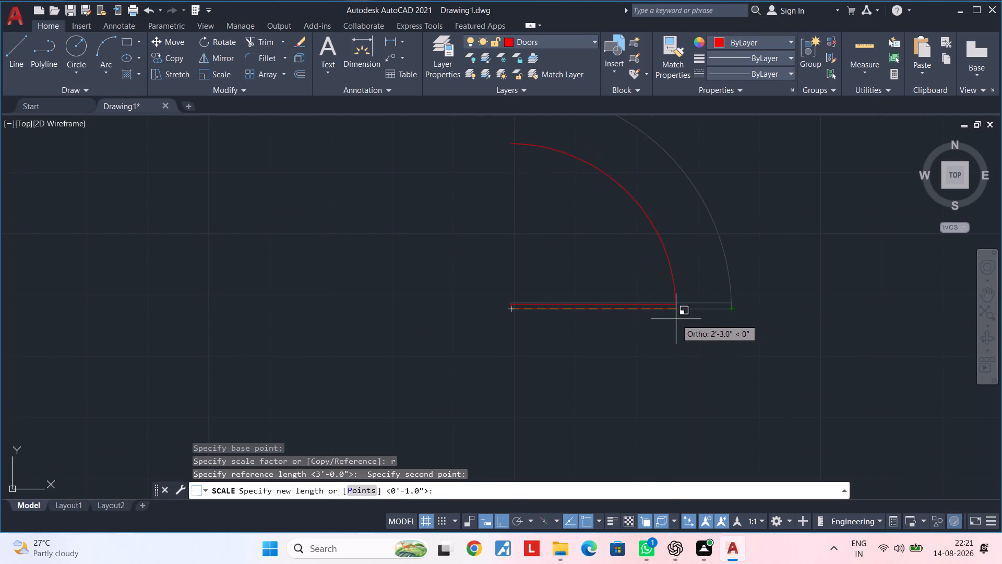
{"action": "type", "text": "2'6\""}
{"action": "key", "text": "Return"}
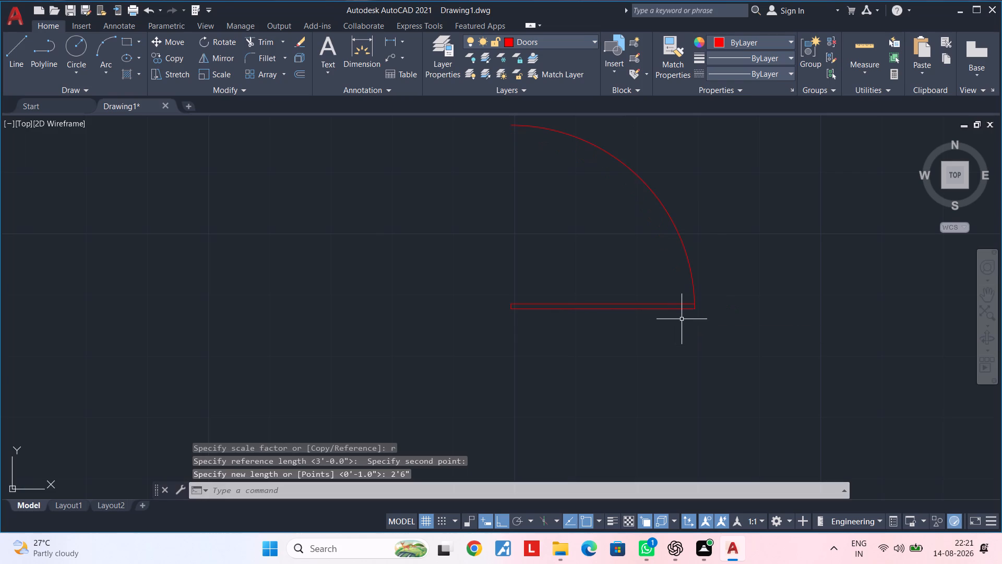
{"action": "middle_click_drag", "start_coordinate": [661, 334], "coordinate": [652, 352]}
{"action": "key", "text": "Escape"}
{"action": "key", "text": "Escape"}
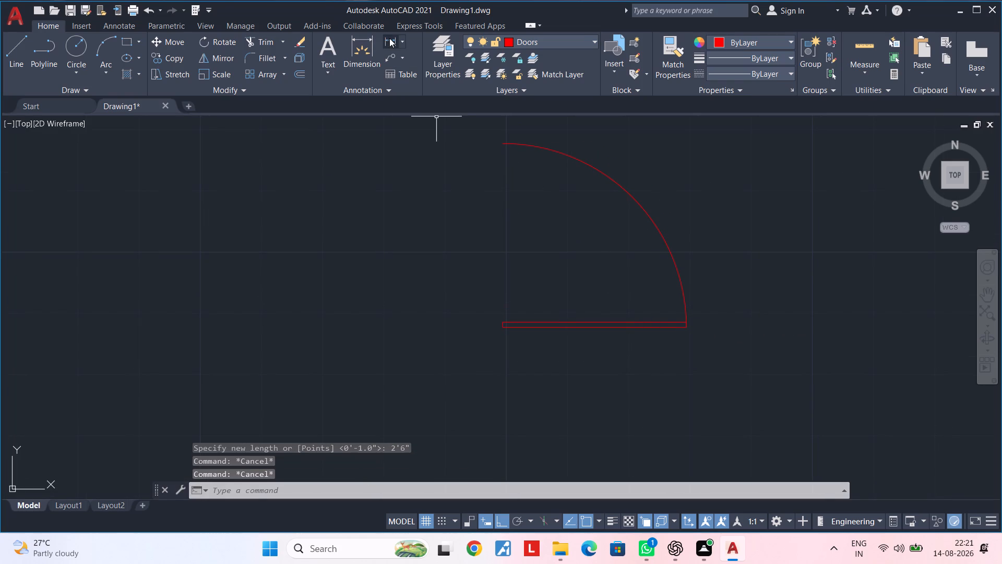
Check the scaled door leaf's length with a temporary linear dimension between its lower corners, without placing it.
{"action": "left_click", "coordinate": [389, 38]}
{"action": "left_click", "coordinate": [498, 328]}
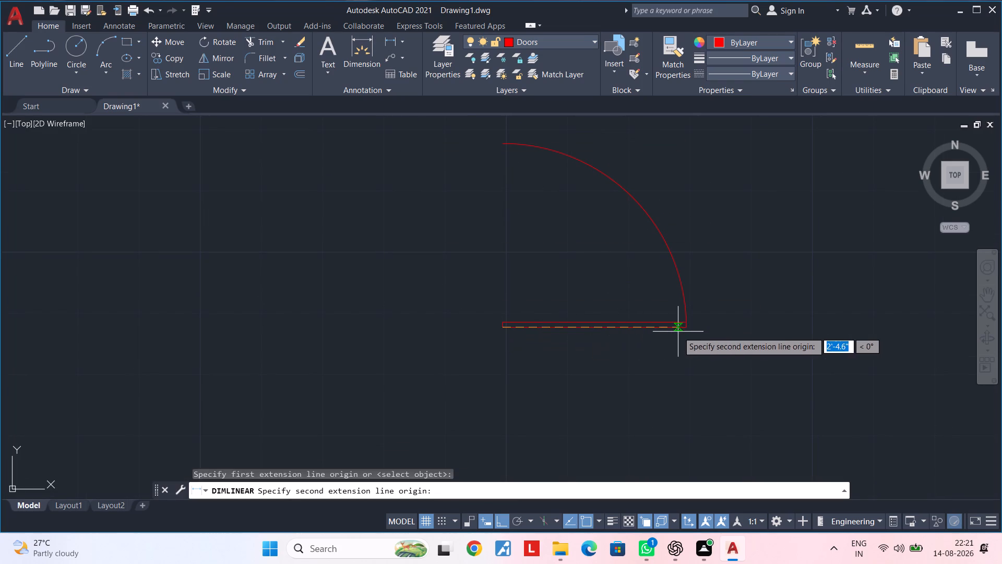
{"action": "left_click", "coordinate": [687, 330]}
{"action": "key", "text": "Escape"}
{"action": "key", "text": "Escape"}
{"action": "middle_click_drag", "start_coordinate": [680, 351], "coordinate": [660, 373]}
{"action": "key", "text": "Escape"}
{"action": "key", "text": "Escape"}
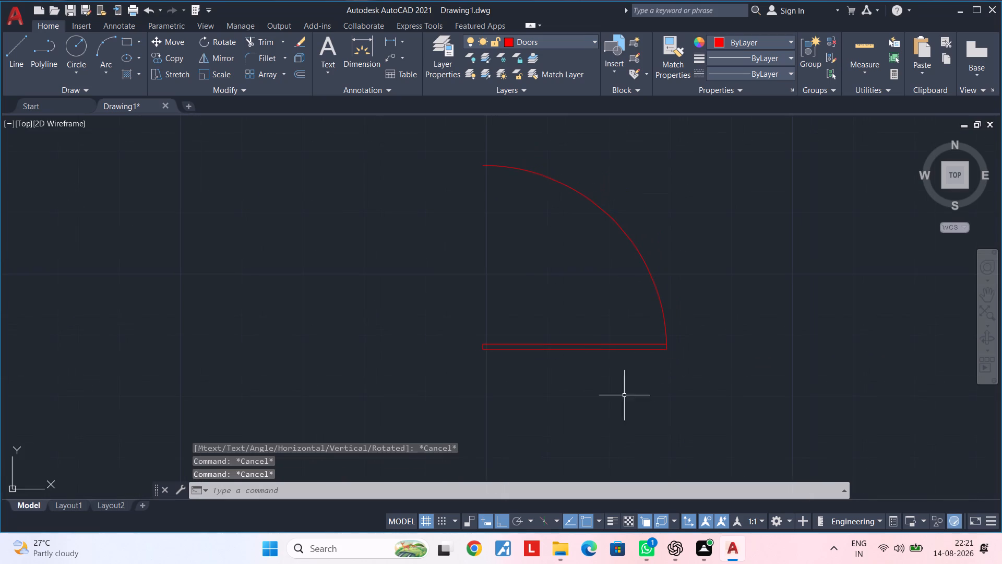
Define a block named D3 from the four scaled door lines and arc outside the plan.
{"action": "middle_click_drag", "start_coordinate": [595, 395], "coordinate": [655, 391]}
{"action": "key", "text": "Escape"}
{"action": "key", "text": "Escape"}
{"action": "scroll", "coordinate": [639, 384], "scroll_direction": "down", "scroll_amount": 2}
{"action": "middle_click_drag", "start_coordinate": [639, 384], "coordinate": [570, 366]}
{"action": "key", "text": "Escape"}
{"action": "left_click_drag", "start_coordinate": [643, 250], "coordinate": [619, 261]}
{"action": "left_click", "coordinate": [521, 369]}
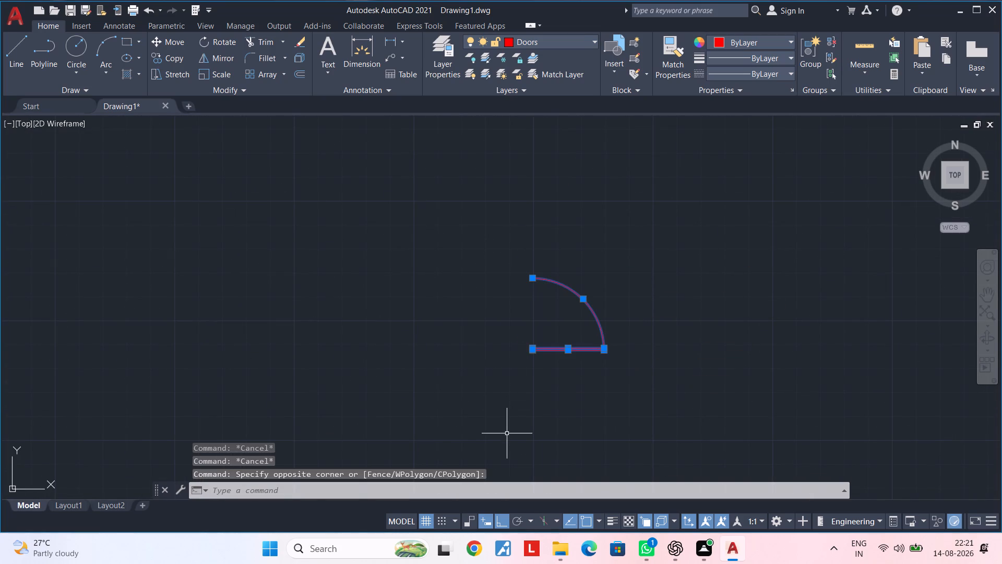
{"action": "key", "text": "b"}
{"action": "key", "text": "space"}
{"action": "left_click", "coordinate": [341, 177]}
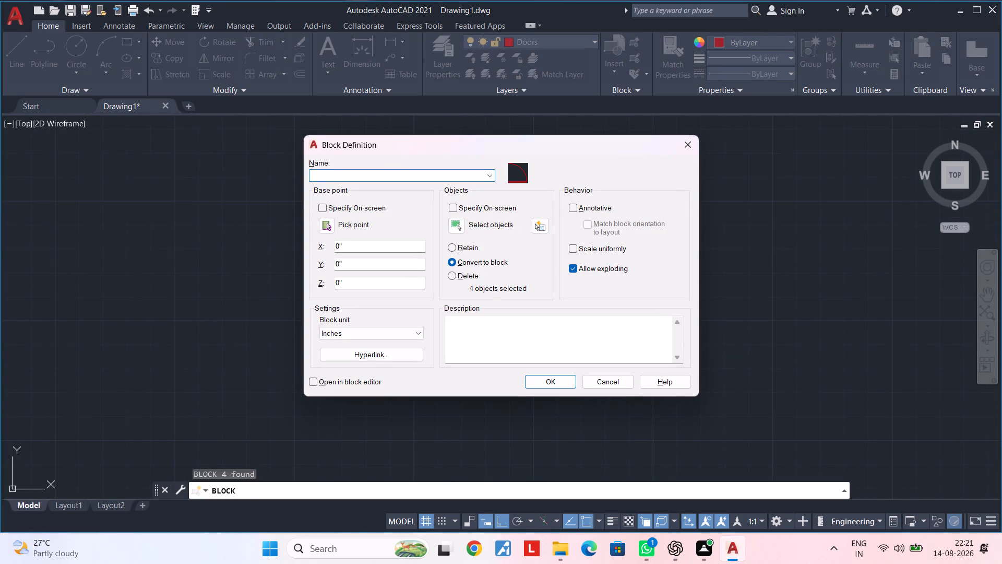
{"action": "key", "text": "d"}
{"action": "key", "text": "BackSpace"}
{"action": "type", "text": "D3"}
{"action": "left_click", "coordinate": [544, 384]}
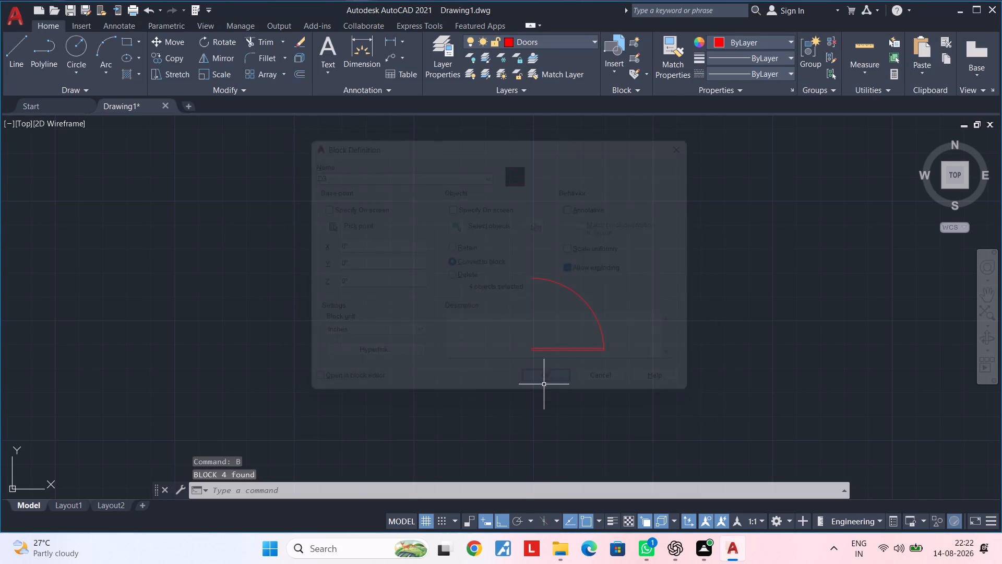
Mirror the D3 door across a horizontal line just north of it, keeping the original door.
{"action": "scroll", "coordinate": [577, 372], "scroll_direction": "down", "scroll_amount": 1}
{"action": "middle_click_drag", "start_coordinate": [577, 379], "coordinate": [579, 349]}
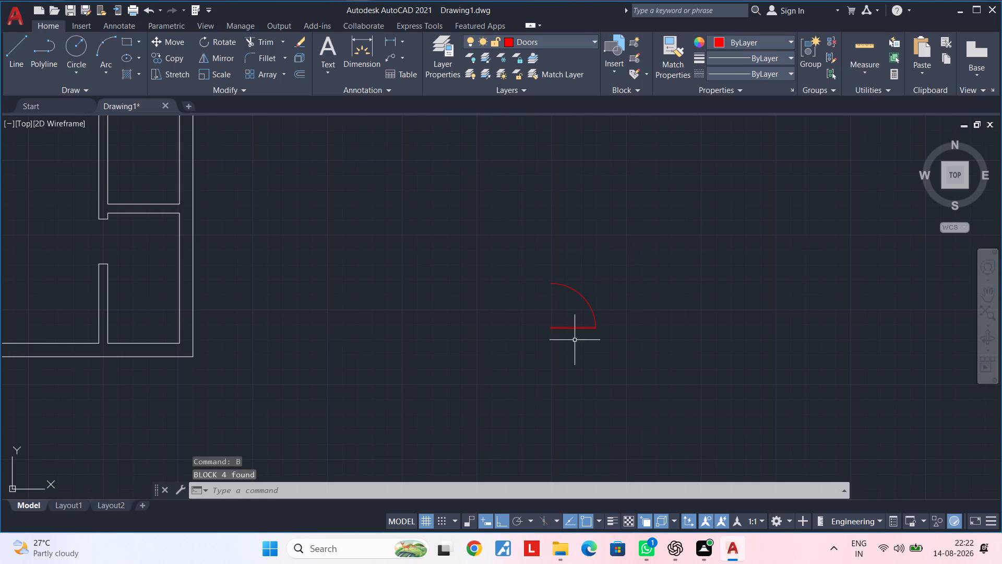
{"action": "left_click", "coordinate": [628, 239]}
{"action": "left_click", "coordinate": [514, 382]}
{"action": "key", "text": "m"}
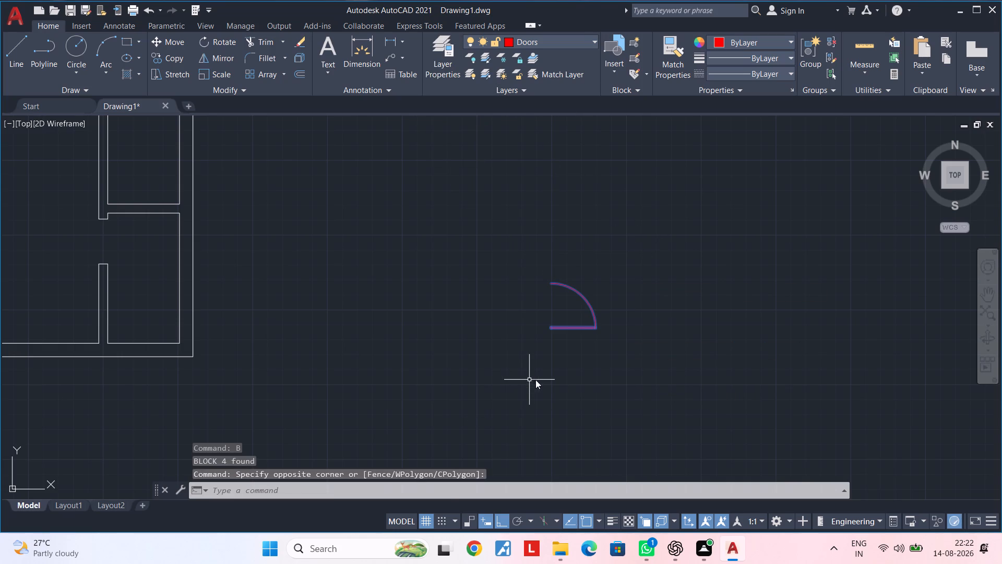
{"action": "type", "text": "i"}
{"action": "key", "text": "space"}
{"action": "left_click", "coordinate": [542, 271]}
{"action": "left_click", "coordinate": [627, 266]}
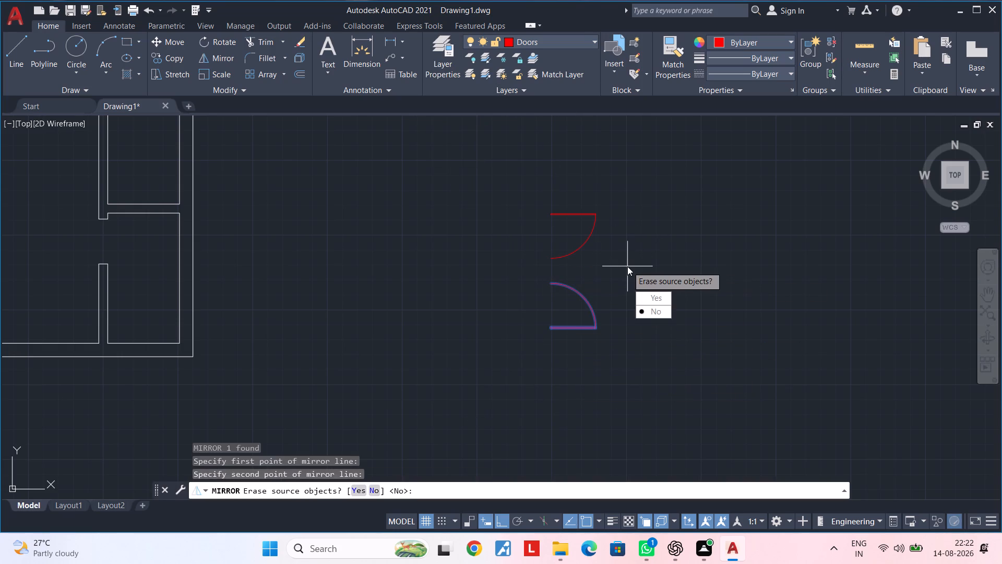
{"action": "left_click_drag", "start_coordinate": [655, 311], "coordinate": [627, 266]}
{"action": "middle_click_drag", "start_coordinate": [573, 235], "coordinate": [582, 255]}
{"action": "key", "text": "Escape"}
Move the mirrored D3 door by its hinge corner to the midpoint of the north jamb in the southeast small room's west opening.
{"action": "left_click_drag", "start_coordinate": [647, 205], "coordinate": [647, 205]}
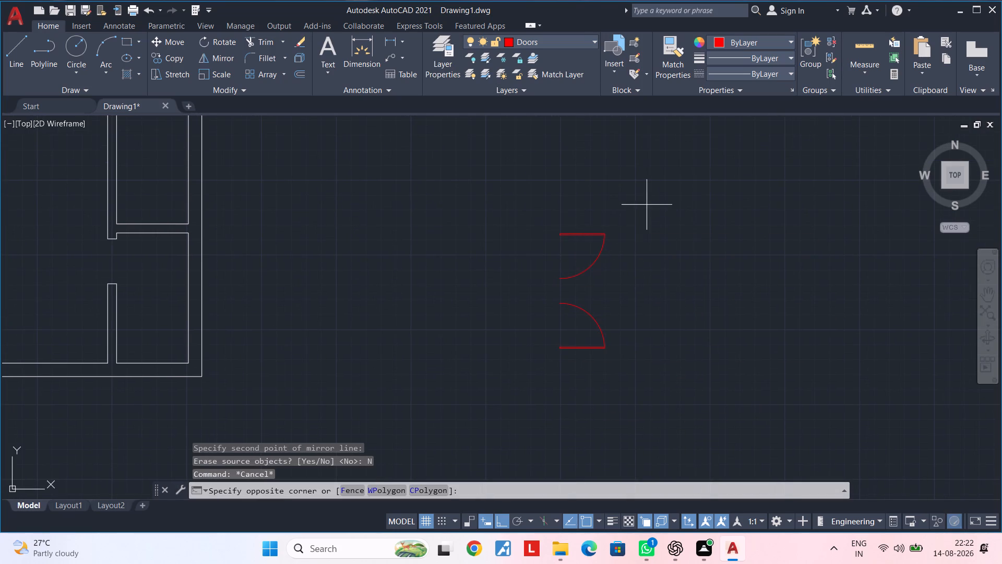
{"action": "left_click_drag", "start_coordinate": [647, 205], "coordinate": [636, 213]}
{"action": "left_click", "coordinate": [547, 285]}
{"action": "type", "text": "m"}
{"action": "key", "text": "space"}
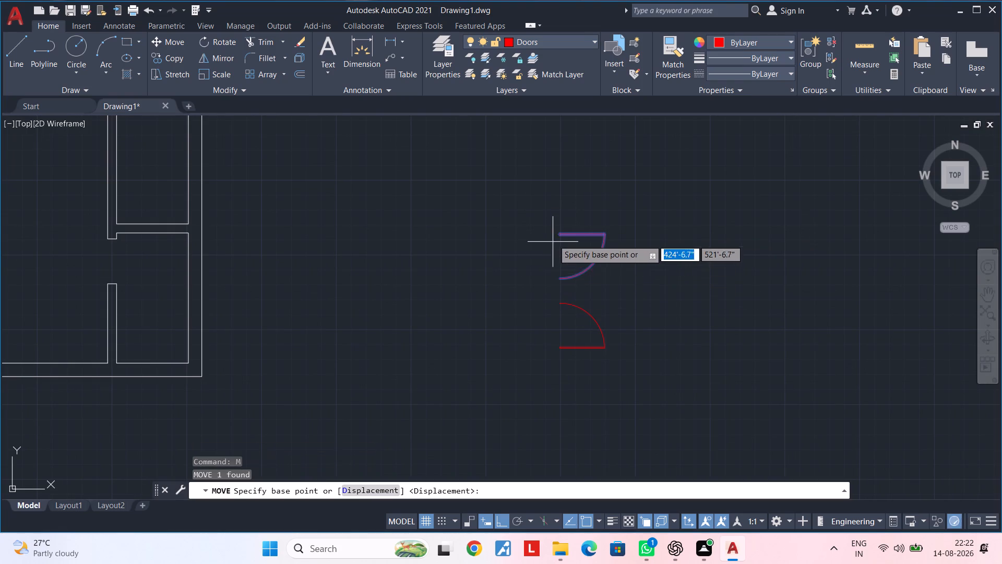
{"action": "scroll", "coordinate": [554, 239], "scroll_direction": "up", "scroll_amount": 6}
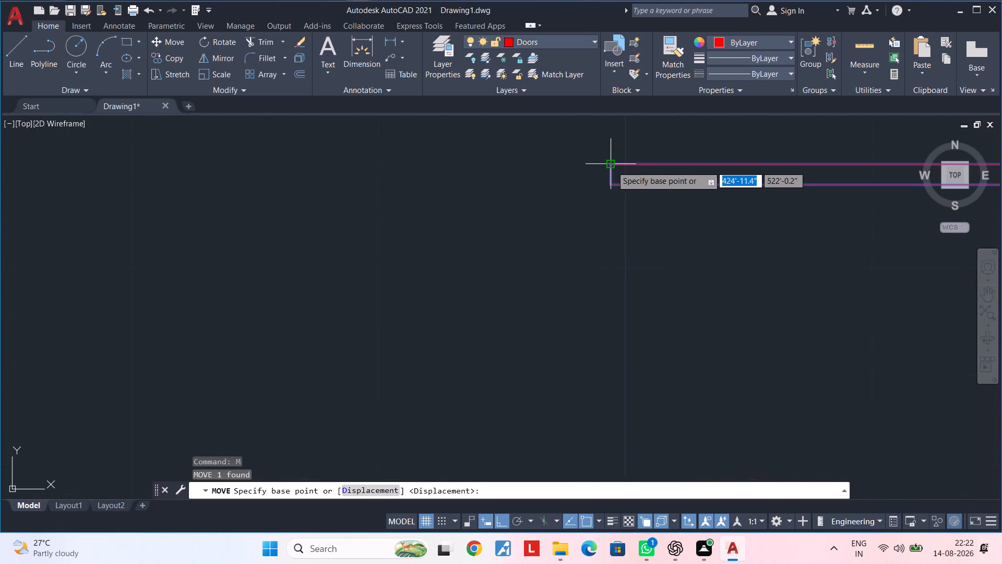
{"action": "left_click", "coordinate": [612, 166]}
{"action": "scroll", "coordinate": [560, 229], "scroll_direction": "down", "scroll_amount": 4}
{"action": "middle_click_drag", "start_coordinate": [452, 263], "coordinate": [749, 161]}
{"action": "scroll", "coordinate": [670, 207], "scroll_direction": "down", "scroll_amount": 3}
{"action": "middle_click_drag", "start_coordinate": [623, 240], "coordinate": [675, 220]}
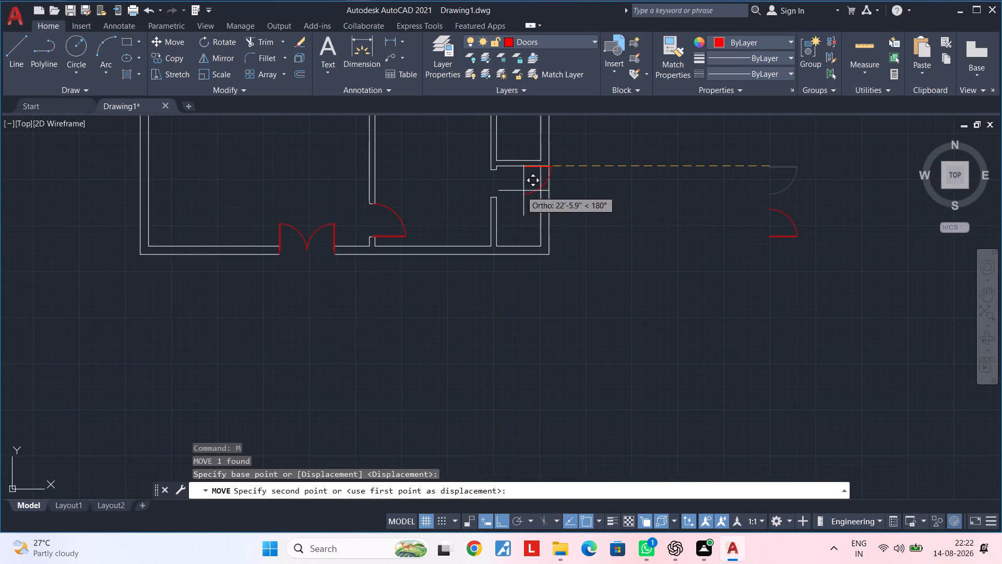
{"action": "scroll", "coordinate": [515, 190], "scroll_direction": "up", "scroll_amount": 1}
{"action": "middle_click_drag", "start_coordinate": [485, 180], "coordinate": [485, 236]}
{"action": "scroll", "coordinate": [477, 213], "scroll_direction": "up", "scroll_amount": 3}
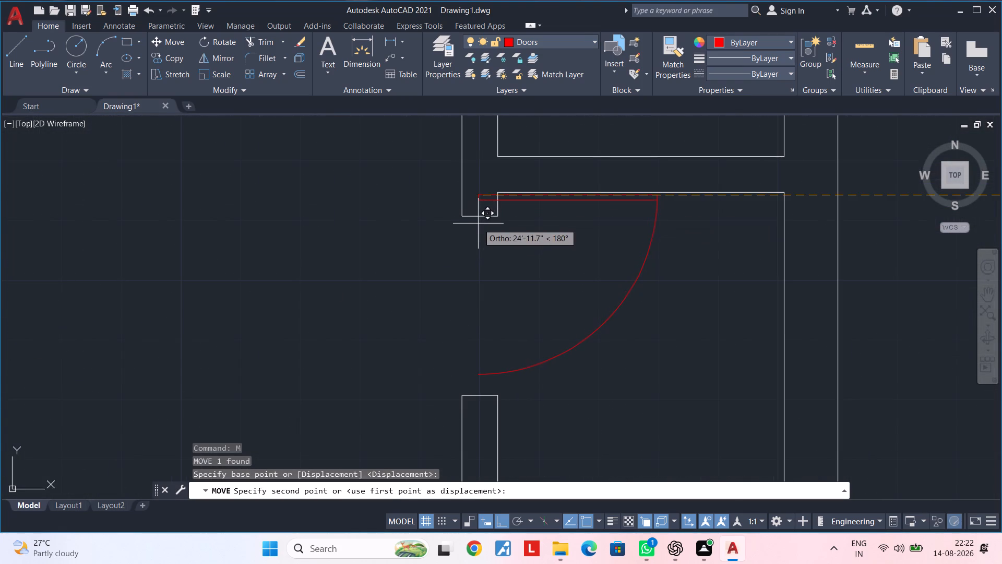
{"action": "left_click", "coordinate": [478, 218]}
{"action": "scroll", "coordinate": [530, 244], "scroll_direction": "down", "scroll_amount": 3}
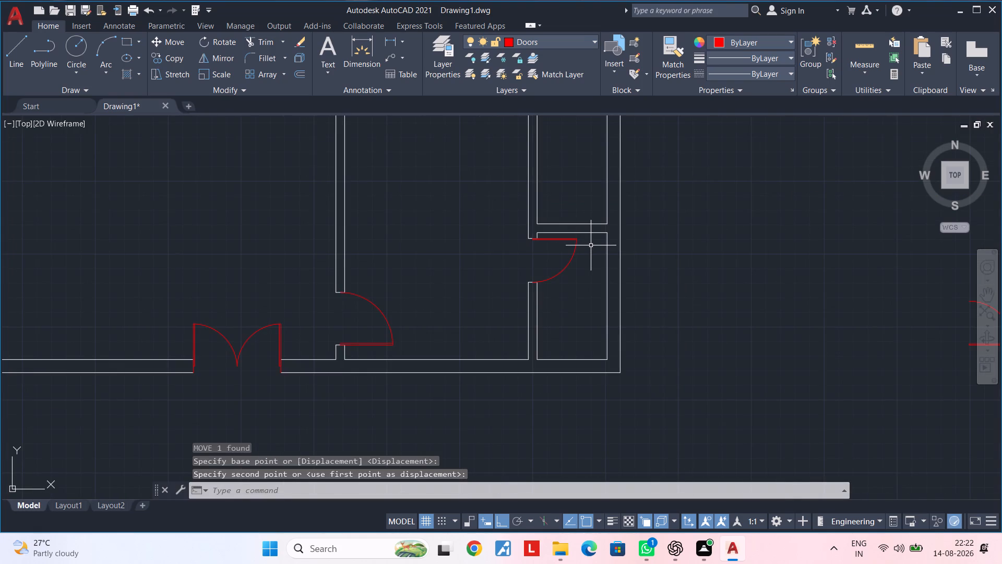
Rotate the remaining D3 door outside the plan 270° about a point just south of it.
{"action": "middle_click_drag", "start_coordinate": [639, 260], "coordinate": [488, 269]}
{"action": "scroll", "coordinate": [542, 263], "scroll_direction": "down", "scroll_amount": 2}
{"action": "middle_click_drag", "start_coordinate": [584, 267], "coordinate": [512, 260]}
{"action": "key", "text": "Escape"}
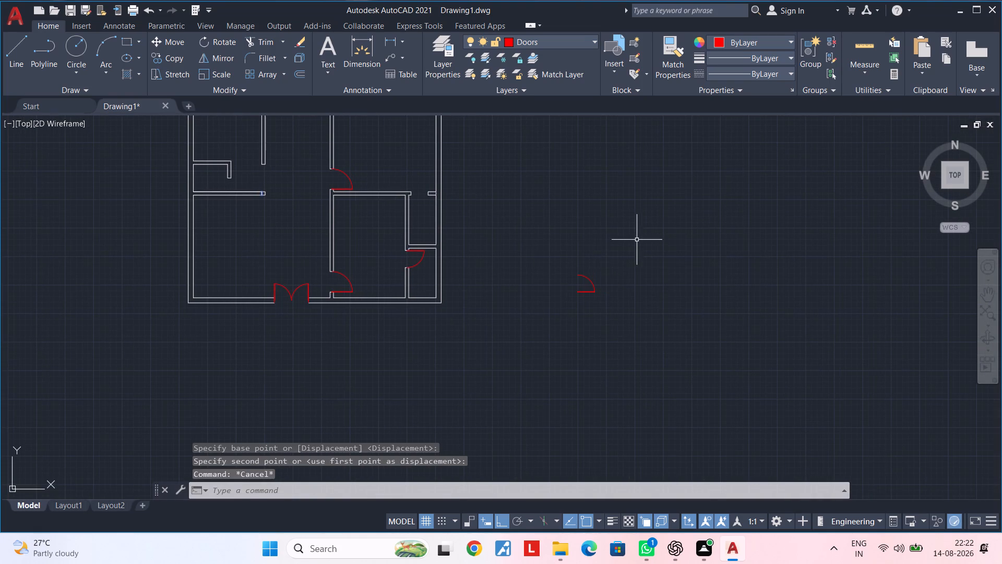
{"action": "left_click_drag", "start_coordinate": [637, 240], "coordinate": [623, 254]}
{"action": "left_click", "coordinate": [567, 319]}
{"action": "type", "text": "ro"}
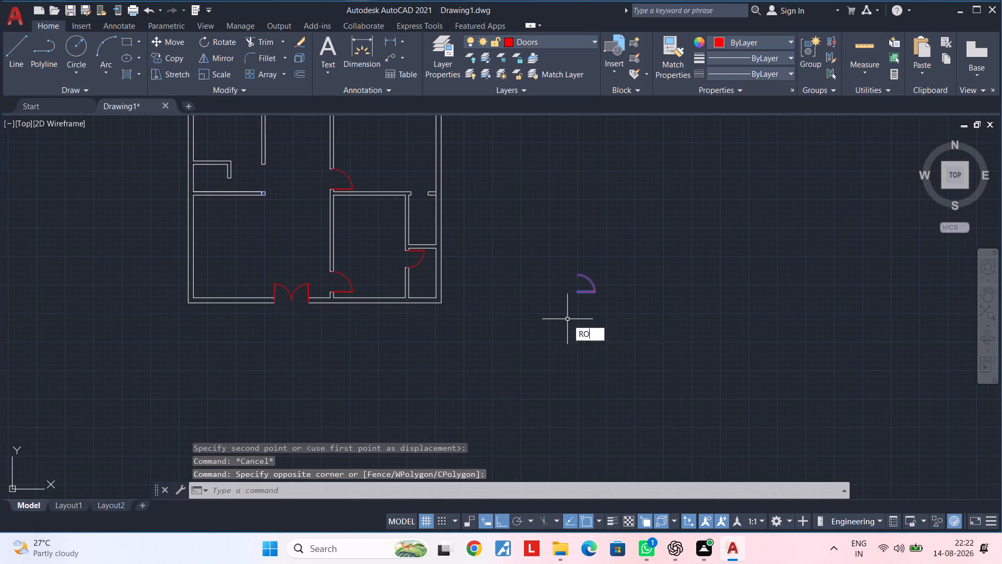
{"action": "key", "text": "space"}
{"action": "left_click", "coordinate": [576, 308]}
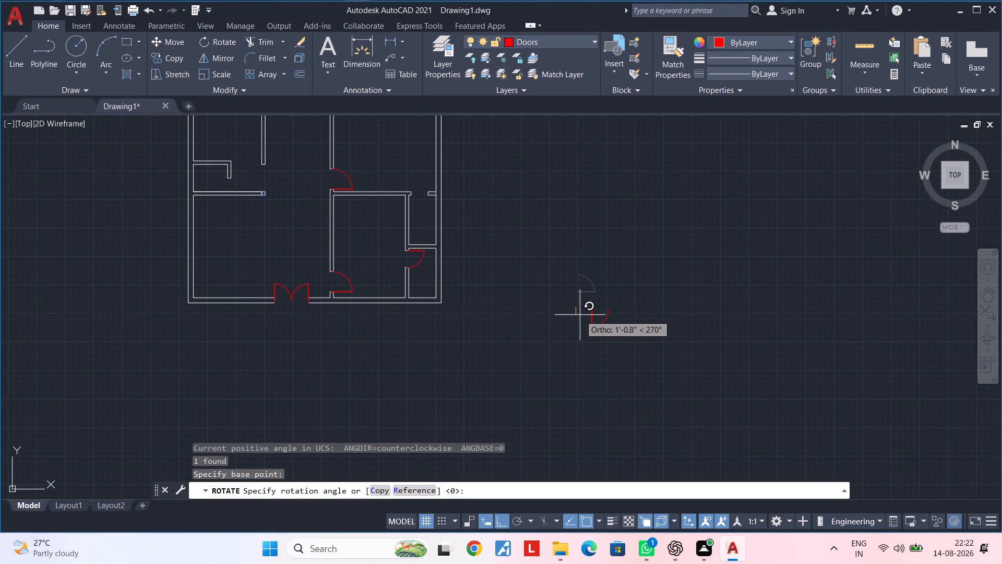
{"action": "left_click", "coordinate": [580, 315]}
{"action": "key", "text": "Escape"}
Move the rotated D3 door by its hinge corner to the west jamb's midpoint in the upper small room's north wall opening.
{"action": "left_click_drag", "start_coordinate": [658, 291], "coordinate": [630, 301]}
{"action": "left_click", "coordinate": [552, 352]}
{"action": "scroll", "coordinate": [584, 325], "scroll_direction": "up", "scroll_amount": 4}
{"action": "middle_click_drag", "start_coordinate": [587, 325], "coordinate": [559, 338]}
{"action": "key", "text": "m"}
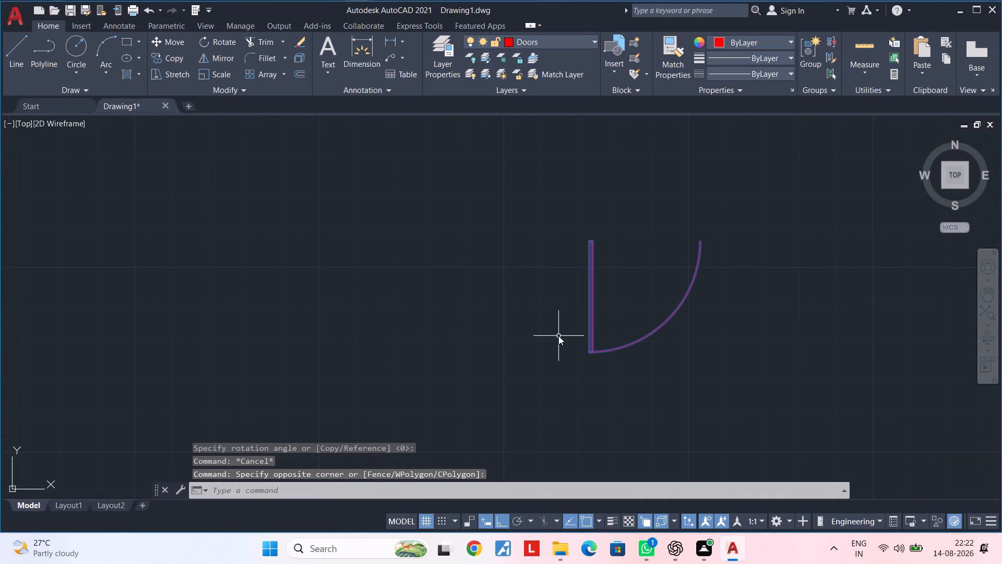
{"action": "key", "text": "space"}
{"action": "scroll", "coordinate": [594, 244], "scroll_direction": "up", "scroll_amount": 3}
{"action": "left_click", "coordinate": [569, 235]}
{"action": "scroll", "coordinate": [495, 253], "scroll_direction": "down", "scroll_amount": 3}
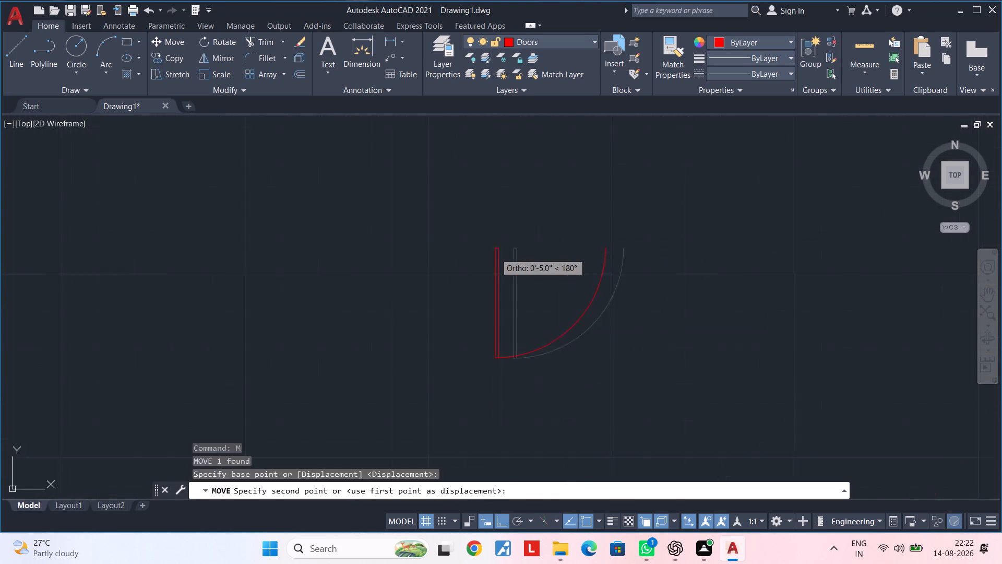
{"action": "scroll", "coordinate": [495, 253], "scroll_direction": "down", "scroll_amount": 1}
{"action": "middle_click_drag", "start_coordinate": [440, 254], "coordinate": [659, 257]}
{"action": "scroll", "coordinate": [452, 238], "scroll_direction": "down", "scroll_amount": 2}
{"action": "middle_click_drag", "start_coordinate": [451, 239], "coordinate": [577, 283]}
{"action": "scroll", "coordinate": [424, 183], "scroll_direction": "up", "scroll_amount": 1}
{"action": "middle_click_drag", "start_coordinate": [422, 178], "coordinate": [466, 296]}
{"action": "scroll", "coordinate": [466, 296], "scroll_direction": "down", "scroll_amount": 1}
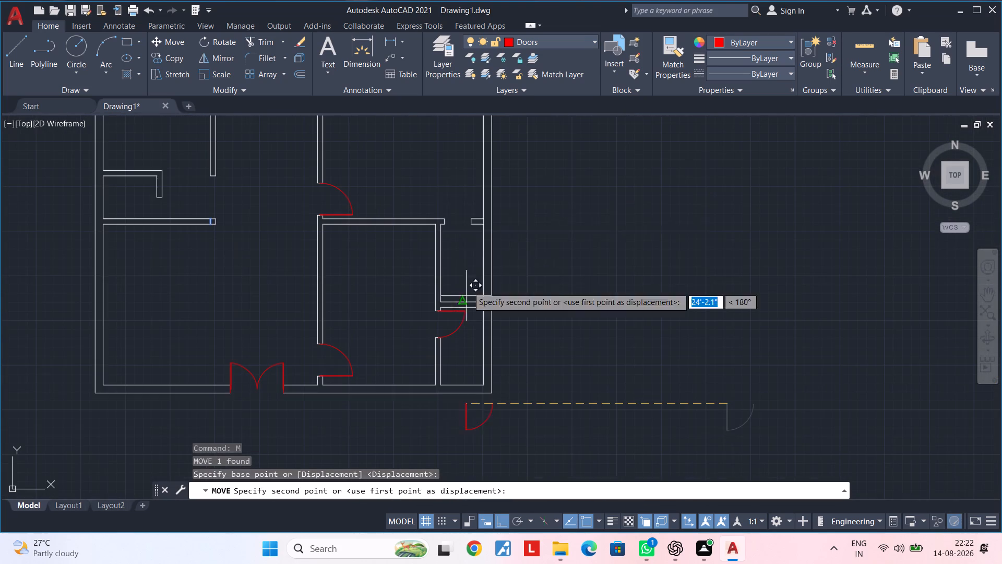
{"action": "scroll", "coordinate": [450, 229], "scroll_direction": "up", "scroll_amount": 3}
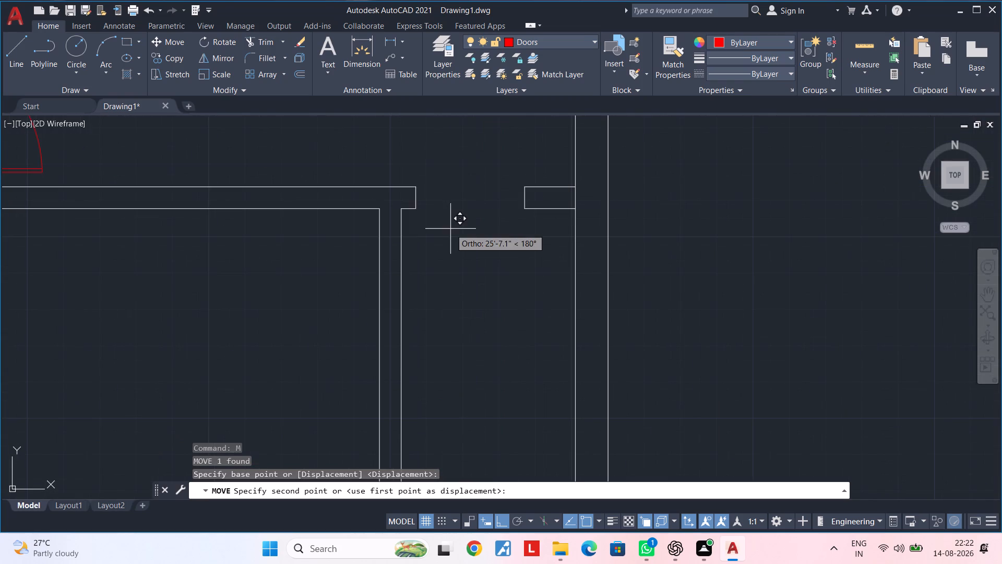
{"action": "left_click", "coordinate": [416, 201]}
{"action": "scroll", "coordinate": [456, 223], "scroll_direction": "down", "scroll_amount": 3}
{"action": "middle_click_drag", "start_coordinate": [500, 273], "coordinate": [586, 263]}
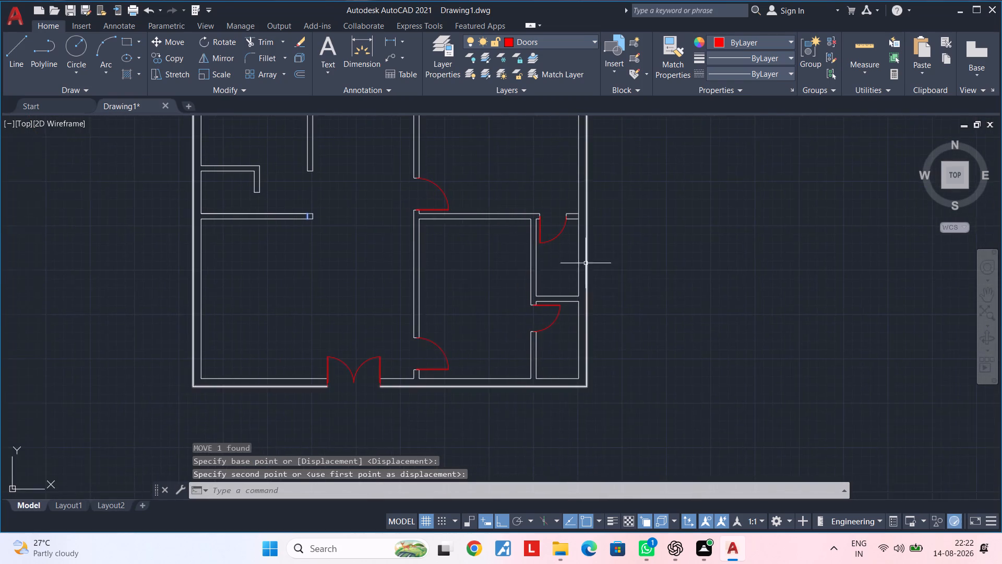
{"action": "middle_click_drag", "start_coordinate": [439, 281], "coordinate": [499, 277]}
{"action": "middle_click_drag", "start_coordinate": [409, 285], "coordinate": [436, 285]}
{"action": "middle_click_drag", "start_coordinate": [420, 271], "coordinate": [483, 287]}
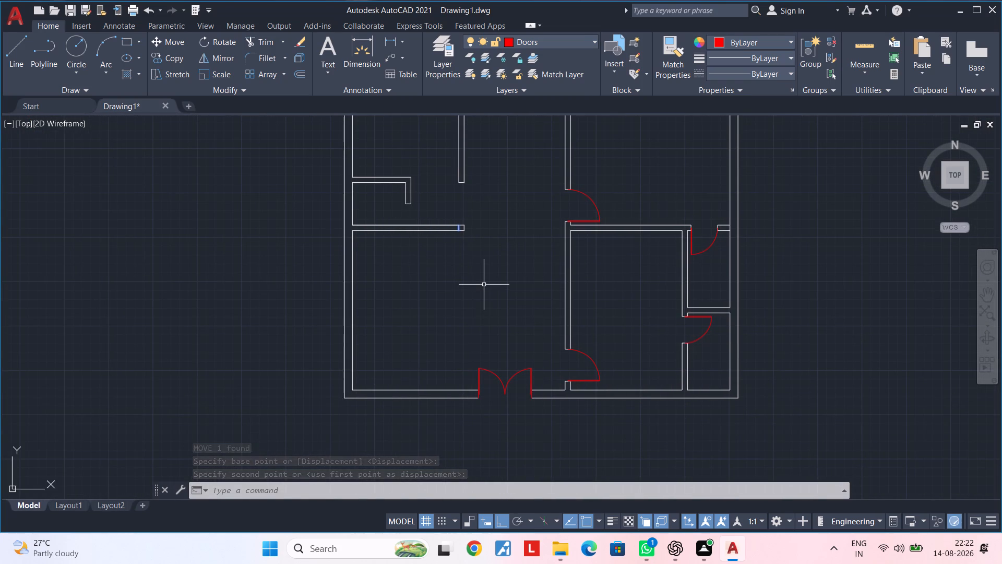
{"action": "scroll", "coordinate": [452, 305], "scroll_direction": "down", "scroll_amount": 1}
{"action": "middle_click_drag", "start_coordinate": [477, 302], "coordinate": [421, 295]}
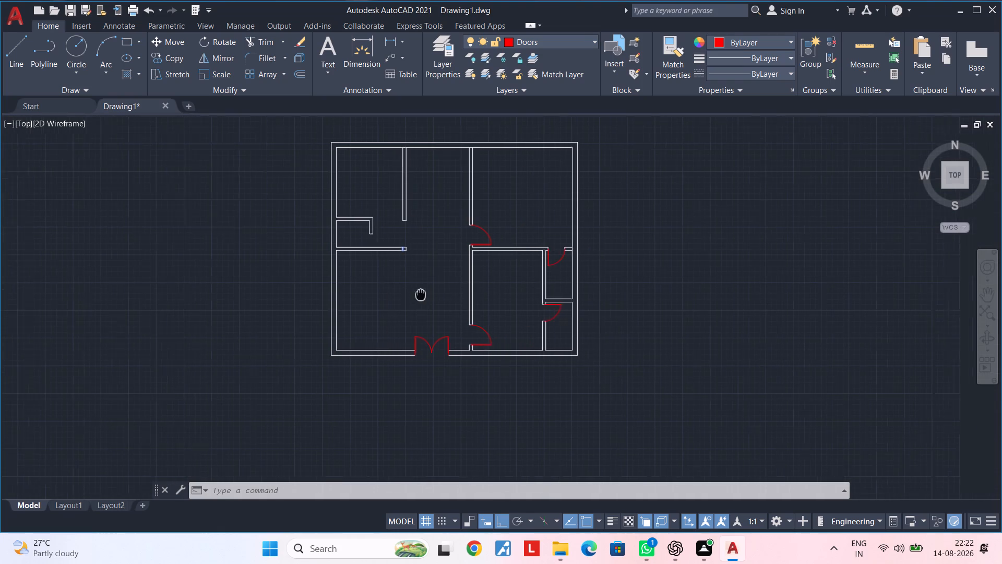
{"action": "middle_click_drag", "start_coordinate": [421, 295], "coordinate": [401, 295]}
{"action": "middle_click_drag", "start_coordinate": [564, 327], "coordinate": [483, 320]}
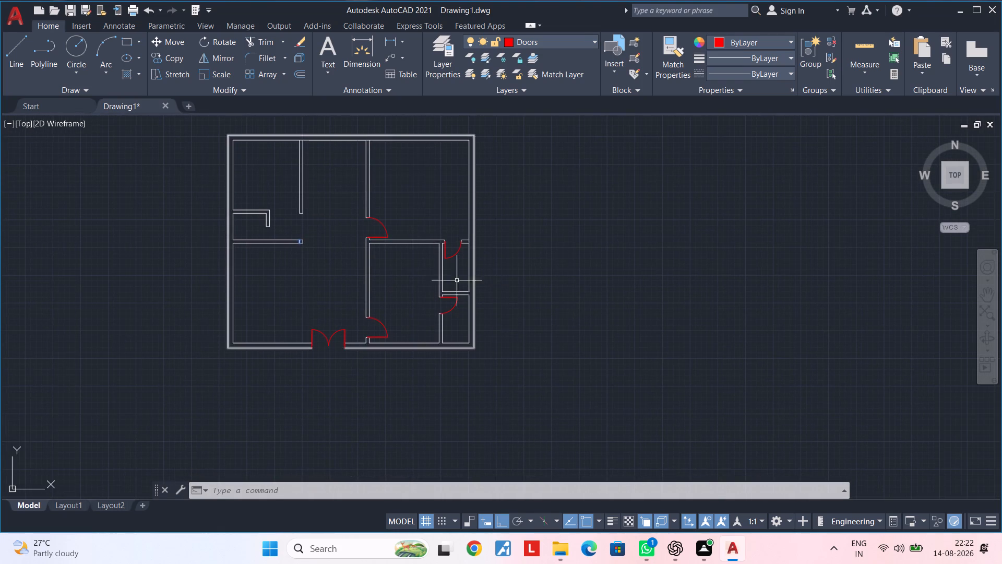
Copy the D2 door from the northeast room's west wall horizontally east into the empty space outside the plan.
{"action": "middle_click_drag", "start_coordinate": [398, 252], "coordinate": [430, 279]}
{"action": "scroll", "coordinate": [411, 242], "scroll_direction": "up", "scroll_amount": 2}
{"action": "left_click_drag", "start_coordinate": [444, 239], "coordinate": [439, 244]}
{"action": "left_click", "coordinate": [401, 291]}
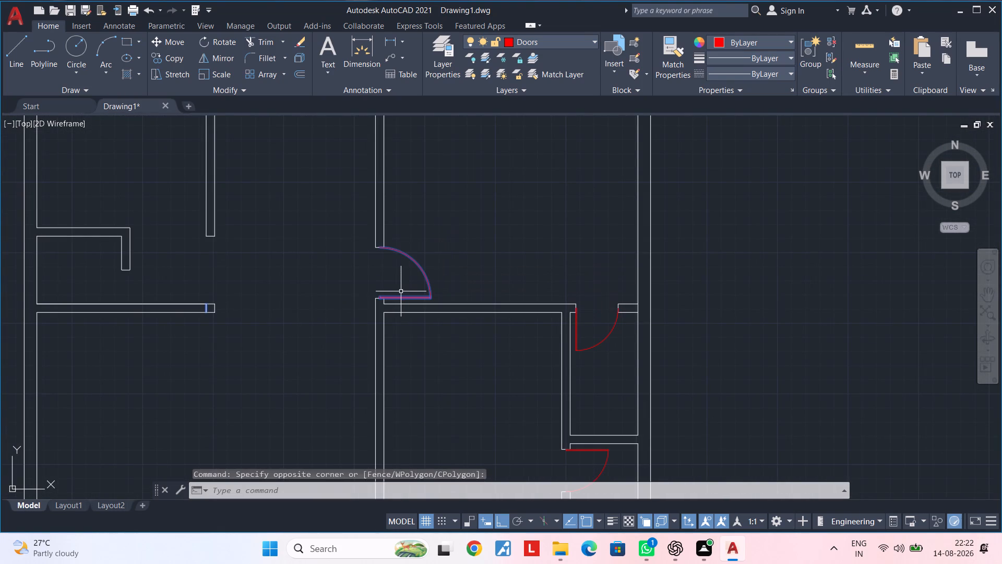
{"action": "type", "text": "co"}
{"action": "key", "text": "space"}
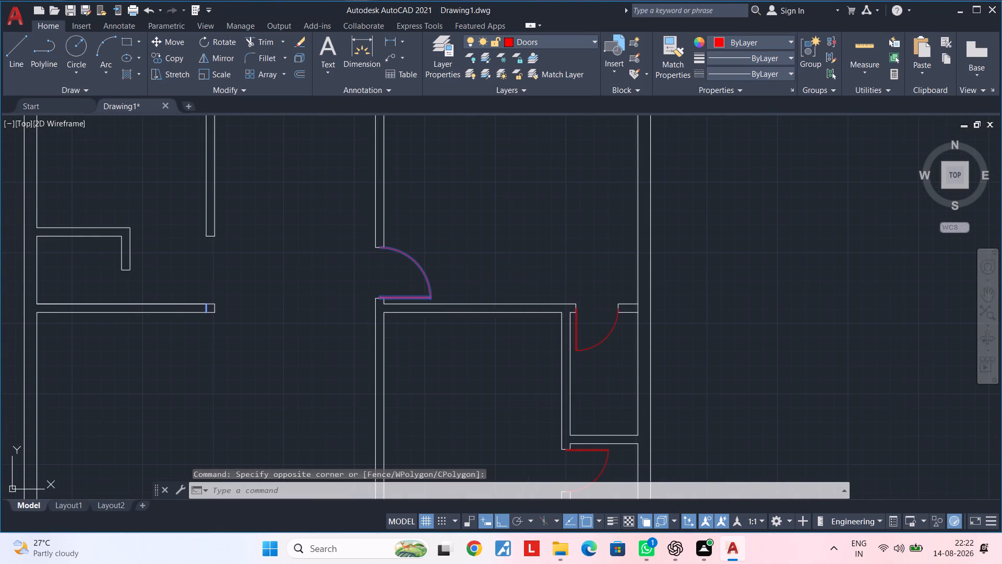
{"action": "left_click", "coordinate": [393, 298]}
{"action": "scroll", "coordinate": [591, 302], "scroll_direction": "down", "scroll_amount": 1}
{"action": "middle_click_drag", "start_coordinate": [568, 302], "coordinate": [449, 298]}
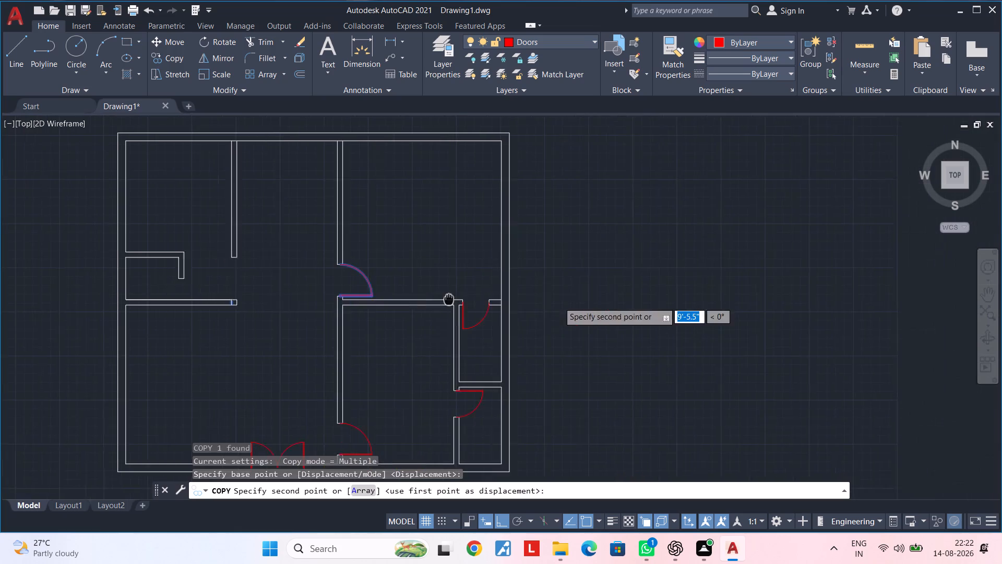
{"action": "middle_click_drag", "start_coordinate": [449, 298], "coordinate": [426, 299]}
{"action": "left_click", "coordinate": [636, 291]}
{"action": "key", "text": "Escape"}
{"action": "middle_click_drag", "start_coordinate": [638, 340], "coordinate": [580, 340]}
{"action": "key", "text": "Escape"}
Explode the new D2 door copy outside the plan into separate arc and leaf lines.
{"action": "left_click_drag", "start_coordinate": [657, 225], "coordinate": [633, 254]}
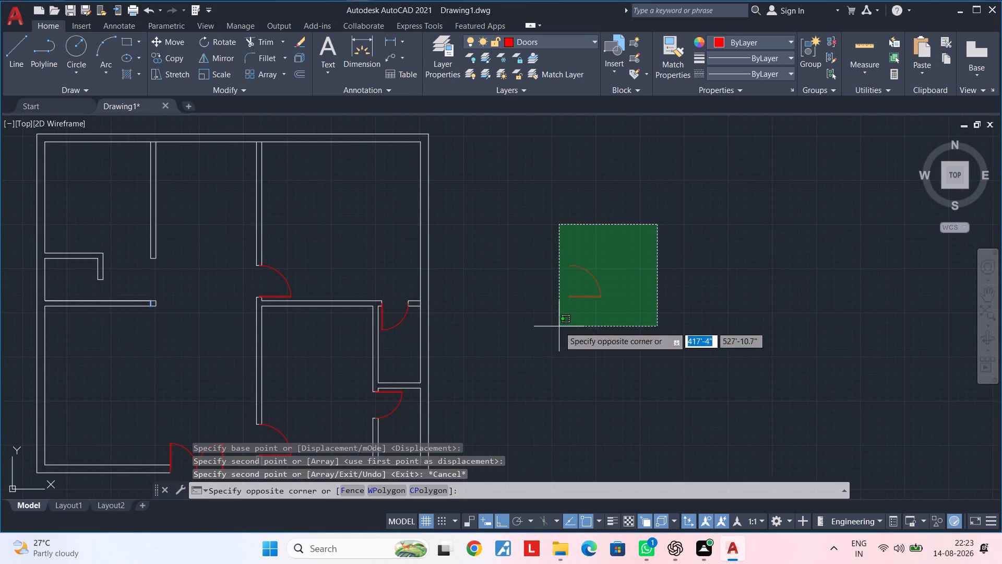
{"action": "left_click", "coordinate": [553, 328]}
{"action": "key", "text": "c"}
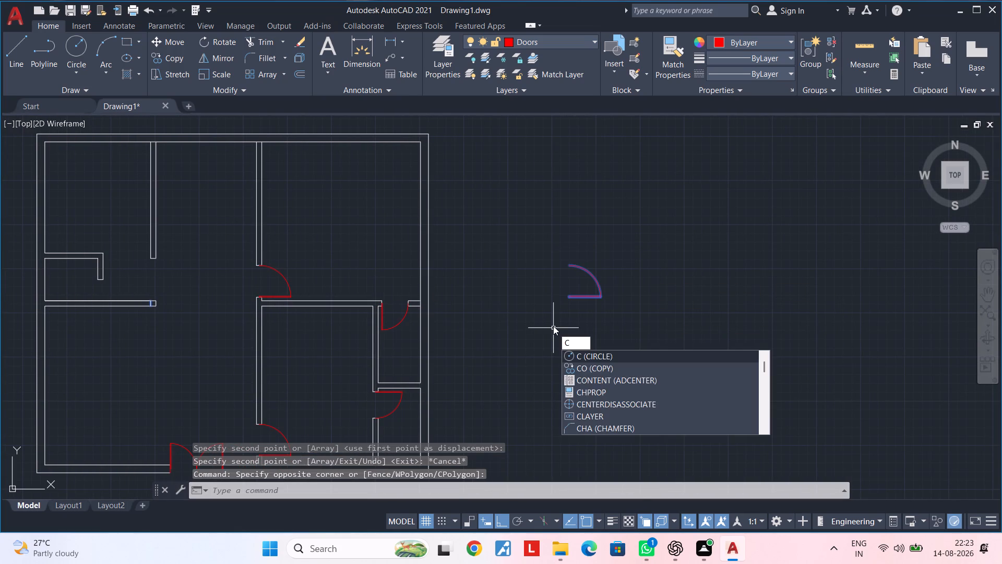
{"action": "key", "text": "BackSpace"}
{"action": "key", "text": "x"}
{"action": "key", "text": "space"}
Scale the exploded door outside the plan by reference to its leaf length, giving it a new length of 2'.
{"action": "scroll", "coordinate": [593, 305], "scroll_direction": "up", "scroll_amount": 3}
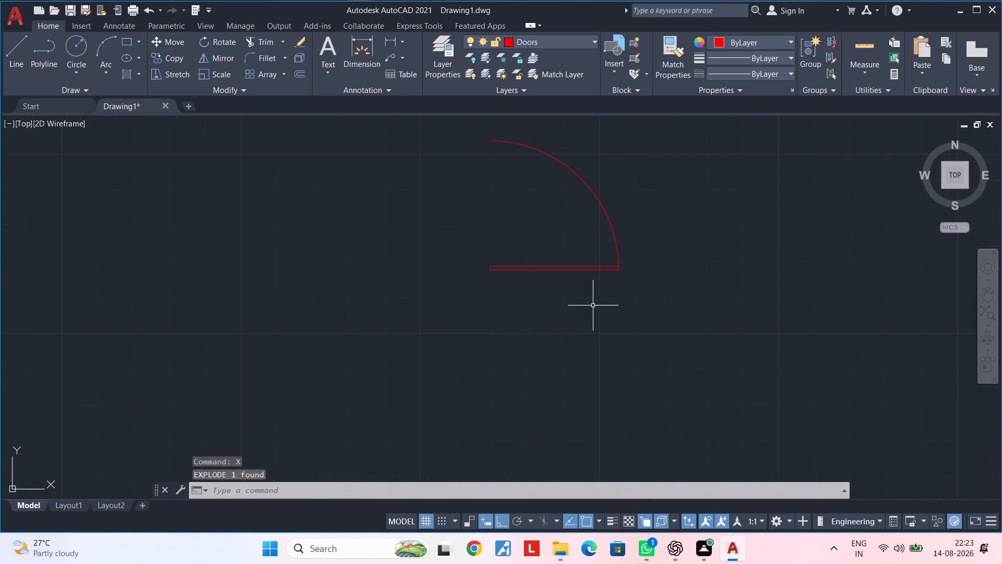
{"action": "middle_click_drag", "start_coordinate": [562, 304], "coordinate": [565, 359]}
{"action": "key", "text": "s"}
{"action": "key", "text": "c"}
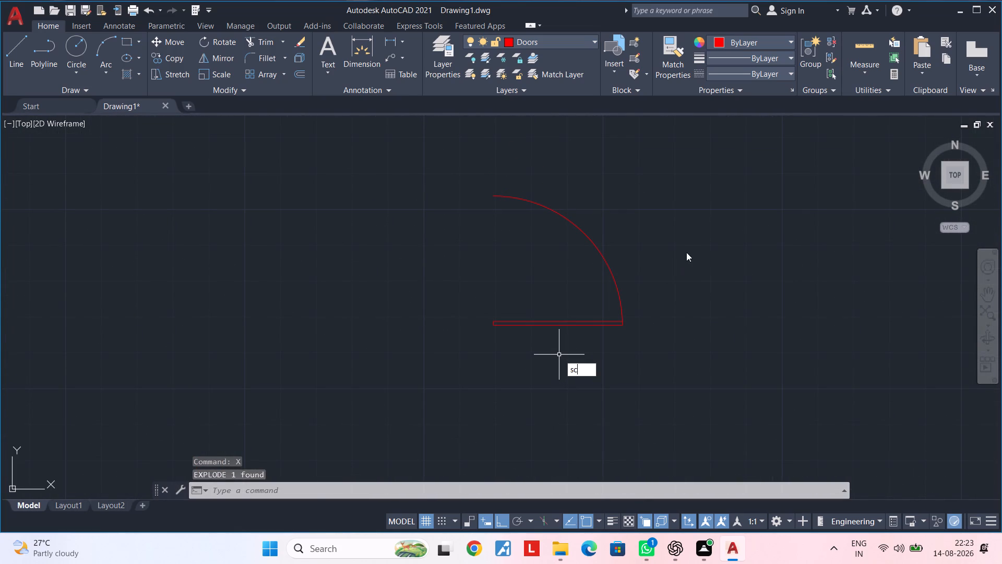
{"action": "key", "text": "space"}
{"action": "left_click", "coordinate": [633, 174]}
{"action": "left_click", "coordinate": [468, 360]}
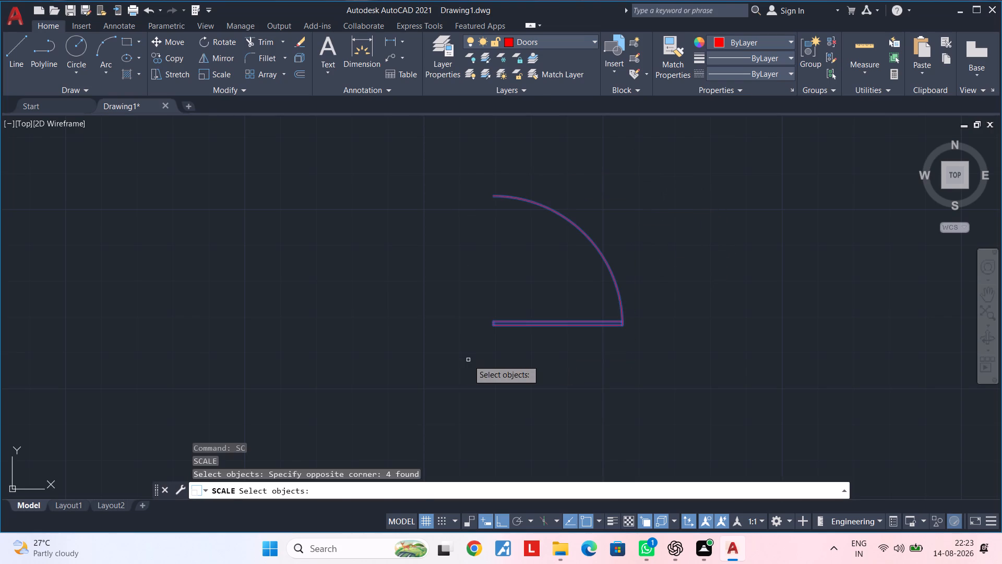
{"action": "key", "text": "space"}
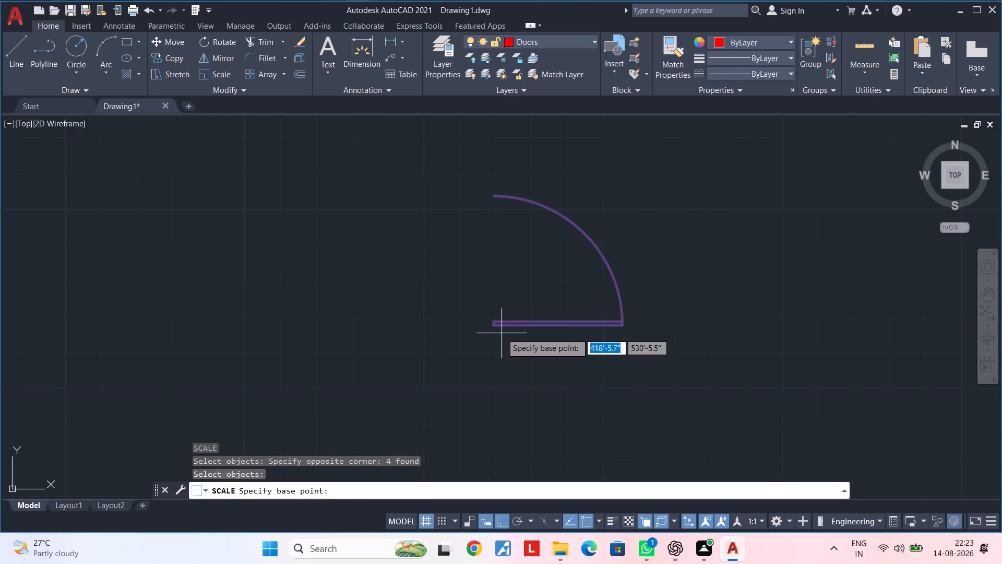
{"action": "scroll", "coordinate": [491, 331], "scroll_direction": "up", "scroll_amount": 2}
{"action": "left_click", "coordinate": [493, 321]}
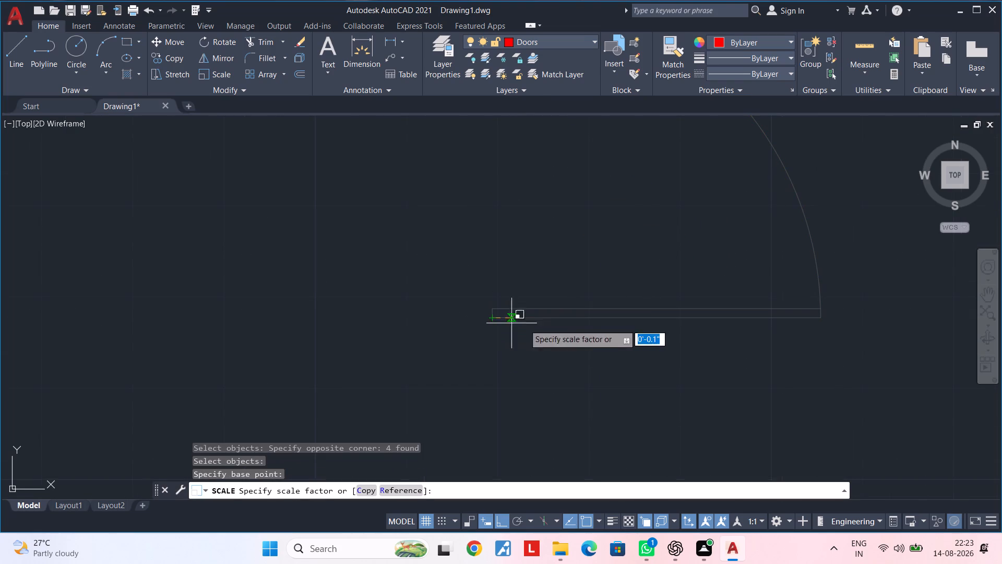
{"action": "type", "text": "r"}
{"action": "key", "text": "space"}
{"action": "scroll", "coordinate": [551, 337], "scroll_direction": "down", "scroll_amount": 1}
{"action": "left_click", "coordinate": [512, 326]}
{"action": "middle_click_drag", "start_coordinate": [637, 336], "coordinate": [539, 349]}
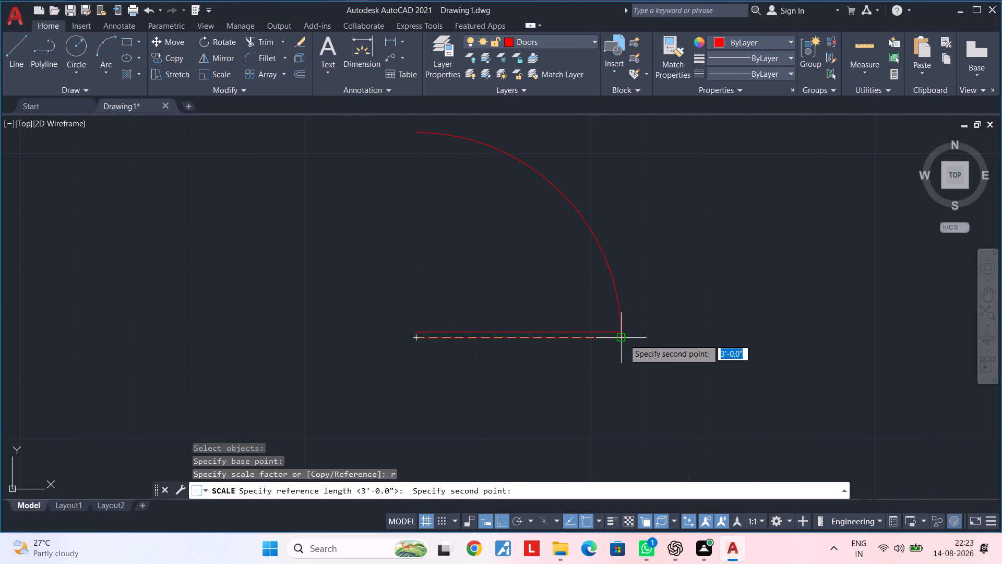
{"action": "left_click", "coordinate": [624, 339]}
{"action": "type", "text": "2'"}
{"action": "key", "text": "Return"}
{"action": "scroll", "coordinate": [535, 348], "scroll_direction": "down", "scroll_amount": 2}
{"action": "middle_click_drag", "start_coordinate": [504, 368], "coordinate": [577, 361]}
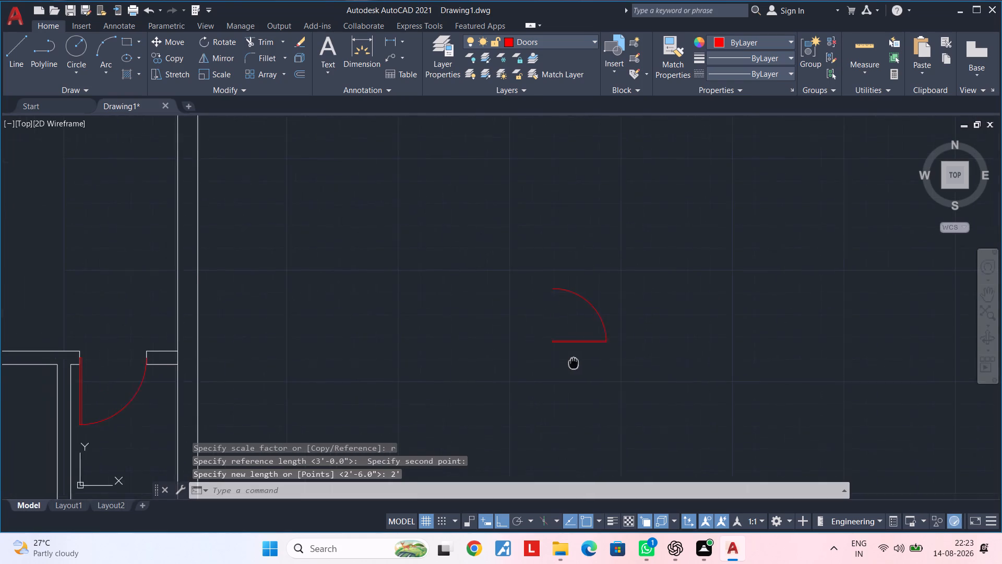
{"action": "key", "text": "Escape"}
{"action": "middle_click_drag", "start_coordinate": [577, 361], "coordinate": [577, 360]}
{"action": "key", "text": "Escape"}
{"action": "key", "text": "Escape"}
Convert the resized door's arc and leaf lines into a block named d.
{"action": "left_click_drag", "start_coordinate": [653, 254], "coordinate": [635, 262]}
{"action": "left_click", "coordinate": [522, 366]}
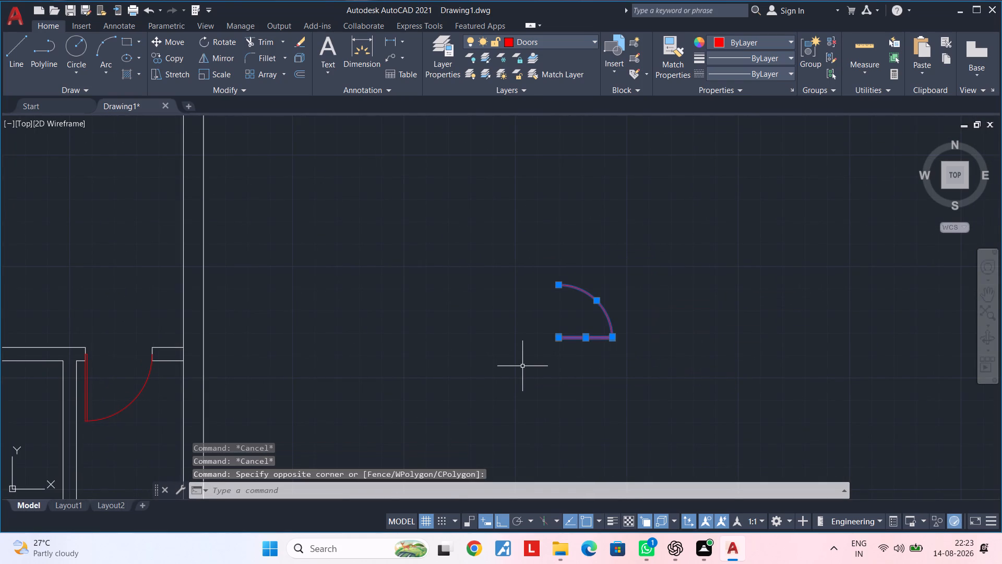
{"action": "key", "text": "b"}
{"action": "key", "text": "space"}
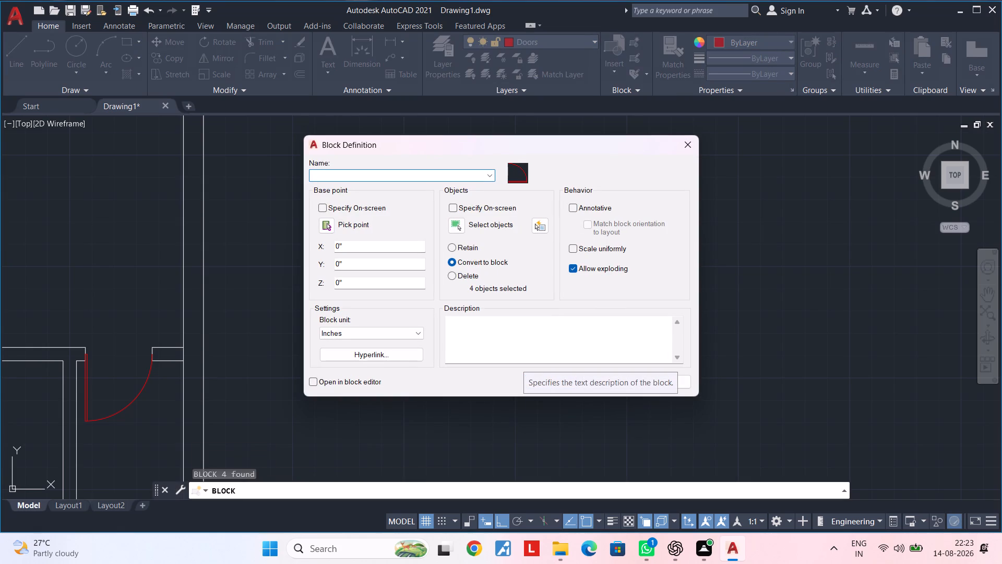
{"action": "key", "text": "d"}
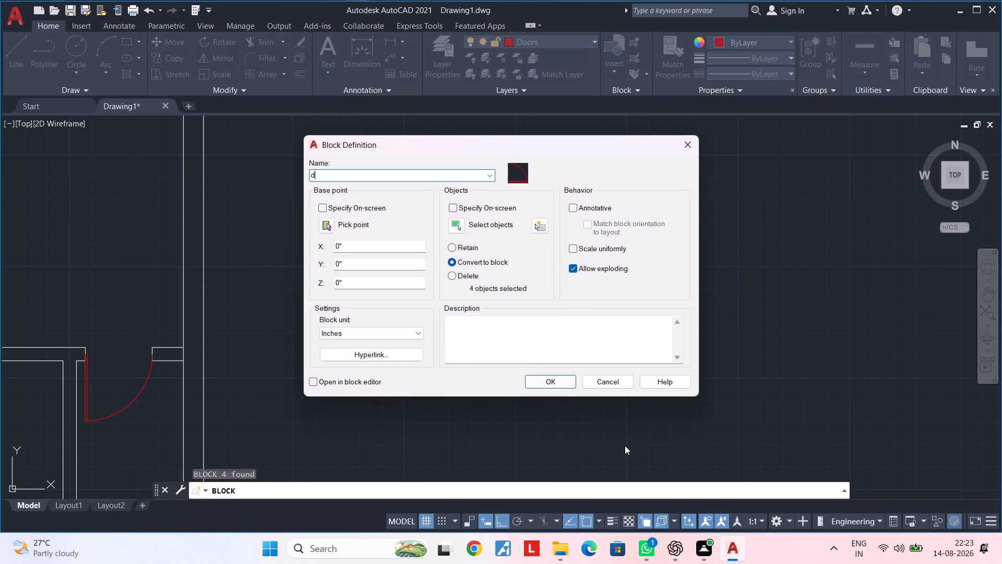
{"action": "left_click", "coordinate": [561, 384]}
{"action": "middle_click_drag", "start_coordinate": [555, 387], "coordinate": [570, 385]}
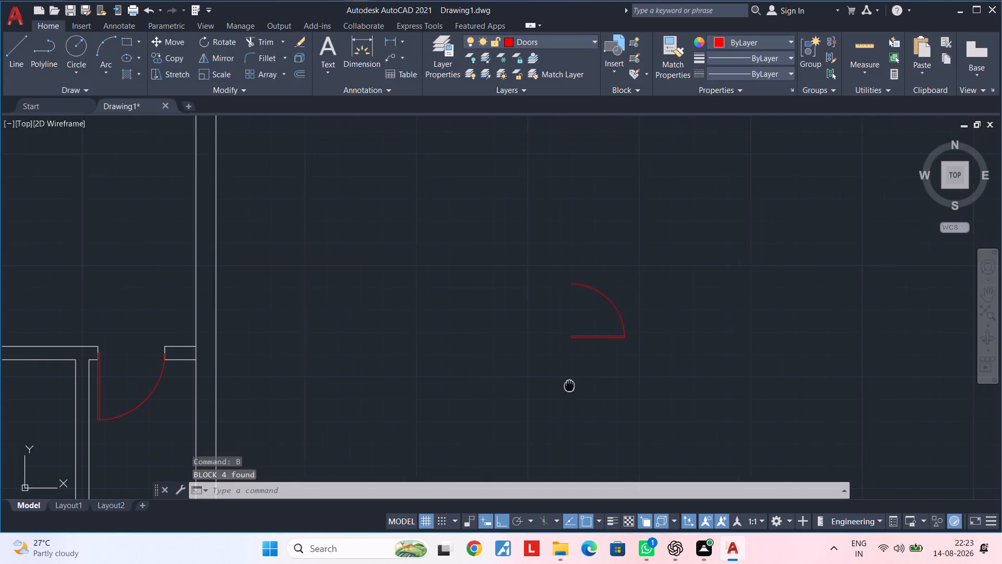
{"action": "middle_click_drag", "start_coordinate": [570, 385], "coordinate": [573, 384]}
Move the resized door block by its hinge corner about 43'-5" west, beside the small western closet's door opening.
{"action": "left_click", "coordinate": [674, 245]}
{"action": "left_click", "coordinate": [546, 356]}
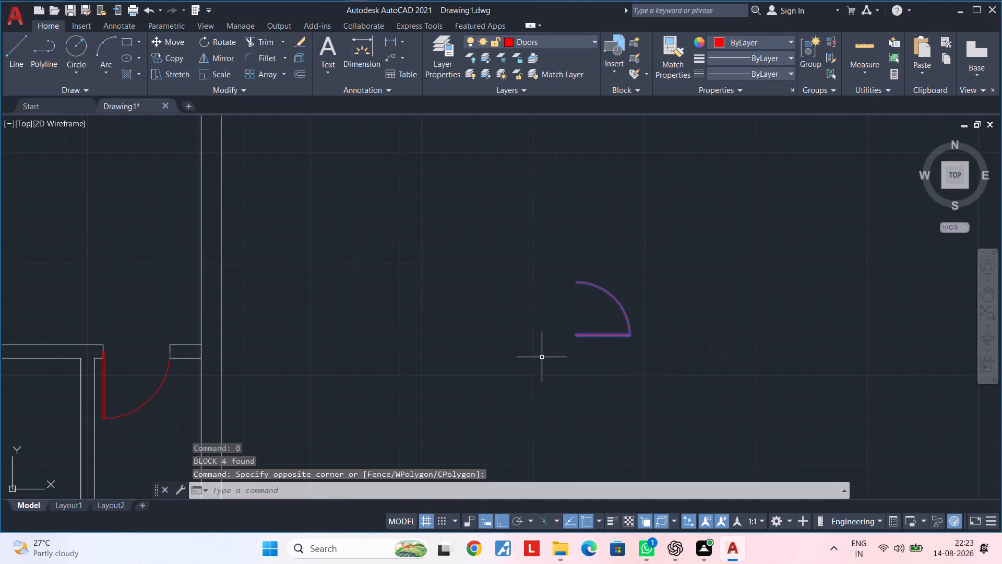
{"action": "key", "text": "m"}
{"action": "key", "text": "space"}
{"action": "scroll", "coordinate": [588, 328], "scroll_direction": "up", "scroll_amount": 5}
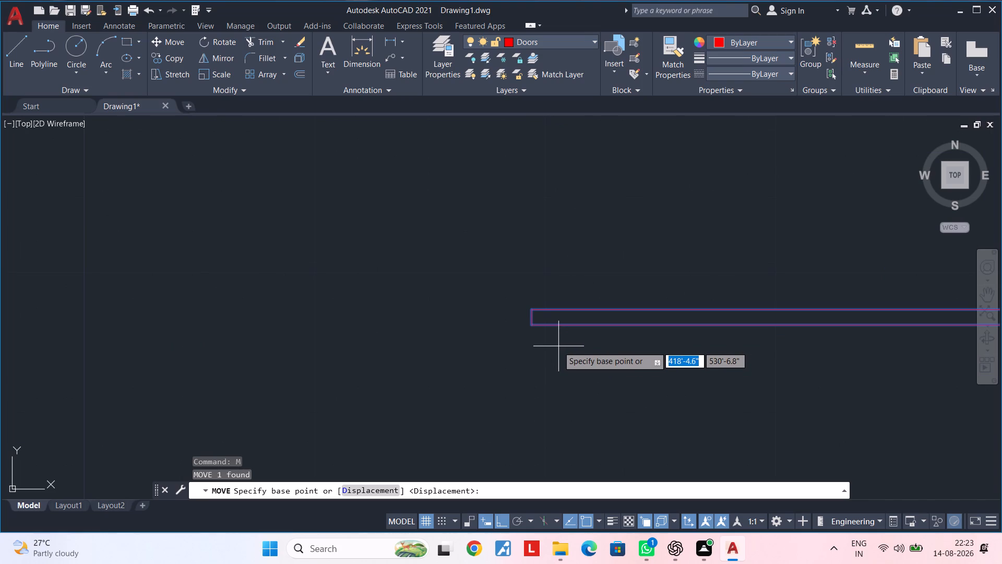
{"action": "left_click", "coordinate": [532, 326]}
{"action": "scroll", "coordinate": [476, 342], "scroll_direction": "down", "scroll_amount": 4}
{"action": "middle_click_drag", "start_coordinate": [408, 342], "coordinate": [669, 336]}
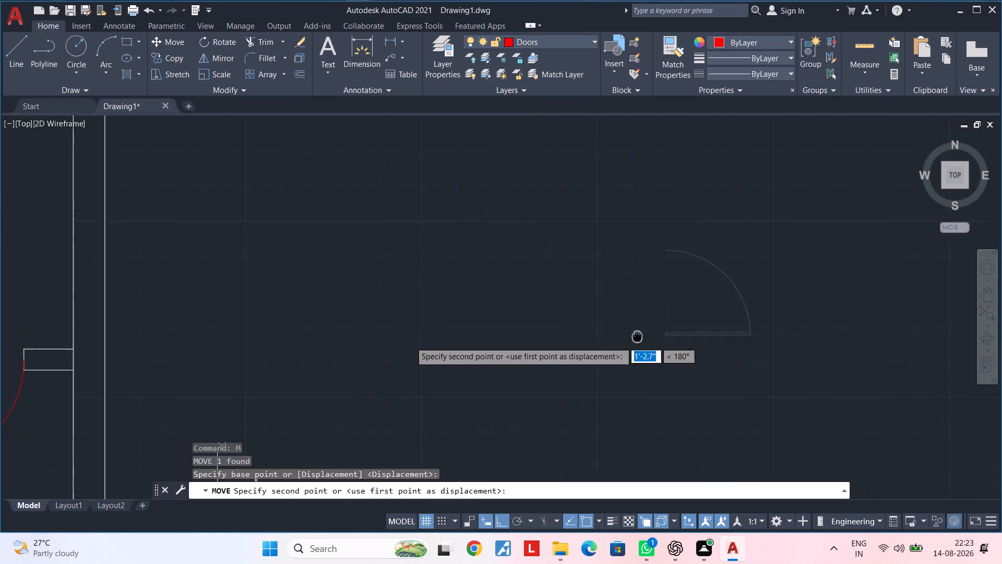
{"action": "middle_click_drag", "start_coordinate": [669, 336], "coordinate": [730, 331]}
{"action": "scroll", "coordinate": [557, 340], "scroll_direction": "down", "scroll_amount": 3}
{"action": "middle_click_drag", "start_coordinate": [523, 342], "coordinate": [879, 304]}
{"action": "scroll", "coordinate": [517, 296], "scroll_direction": "up", "scroll_amount": 2}
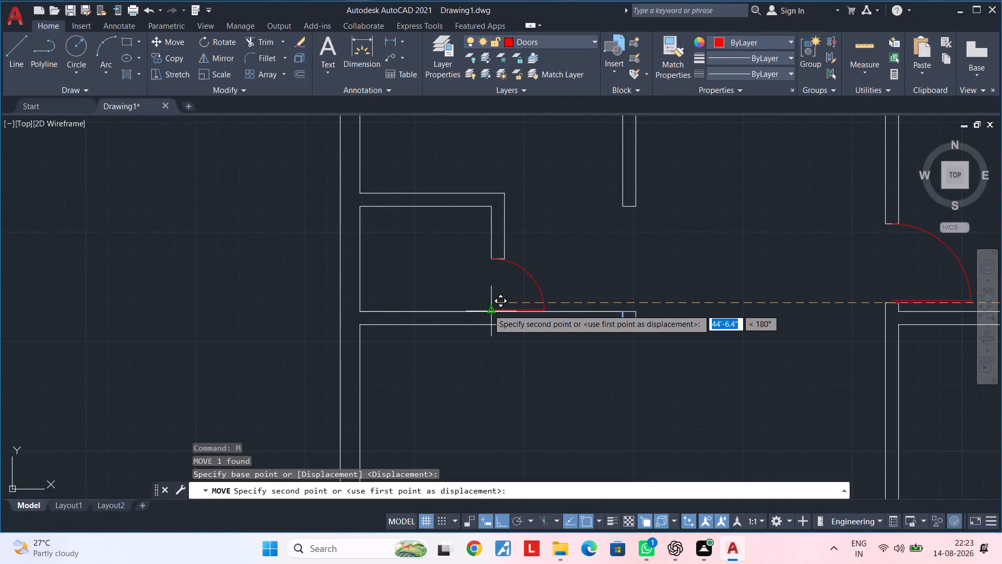
{"action": "scroll", "coordinate": [495, 309], "scroll_direction": "up", "scroll_amount": 3}
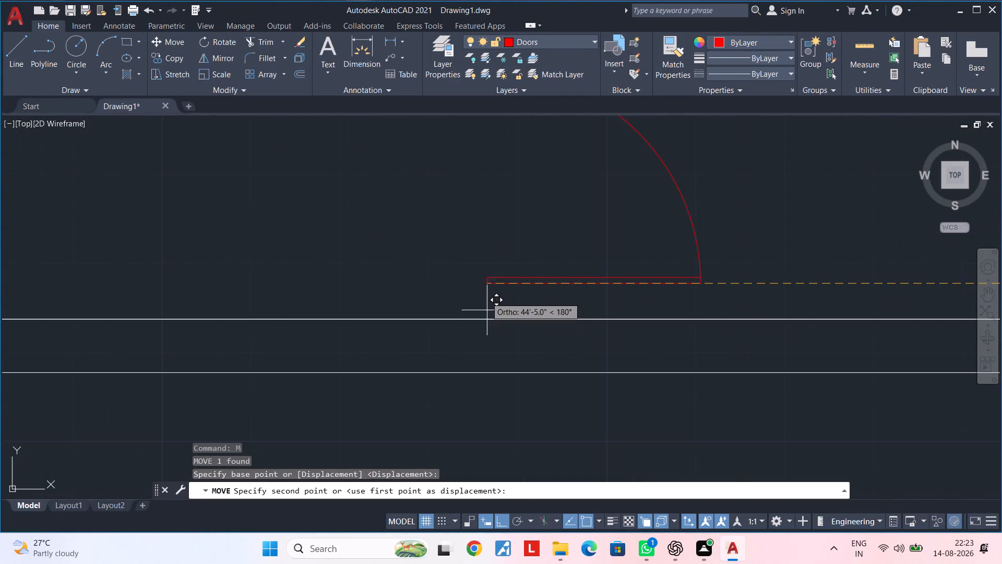
{"action": "scroll", "coordinate": [490, 187], "scroll_direction": "down", "scroll_amount": 1}
{"action": "middle_click_drag", "start_coordinate": [492, 237], "coordinate": [492, 273]}
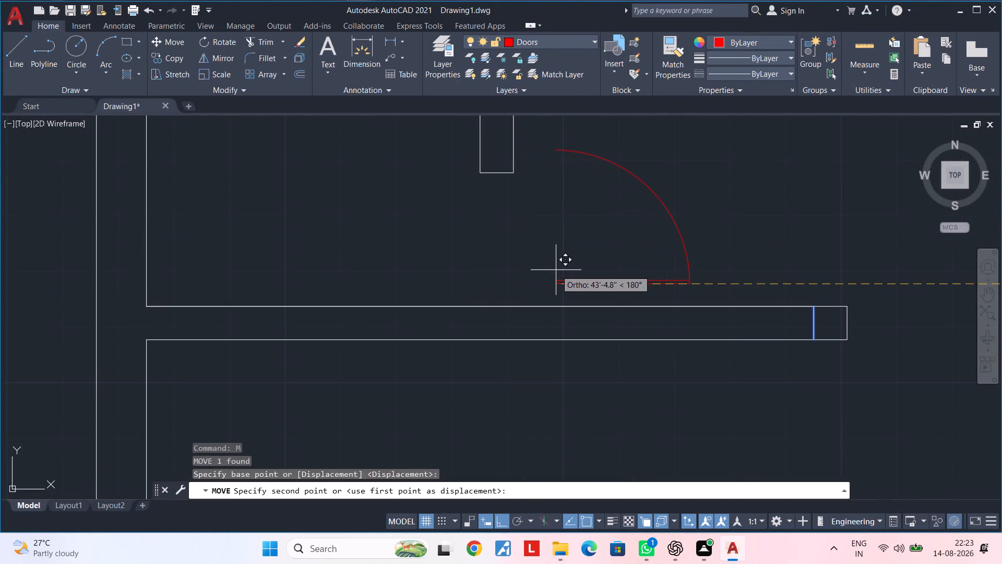
{"action": "left_click", "coordinate": [556, 270]}
{"action": "key", "text": "Escape"}
{"action": "key", "text": "Escape"}
Move the resized door by its arc's free end to the midpoint of the small western closet's east wall end.
{"action": "left_click", "coordinate": [604, 161]}
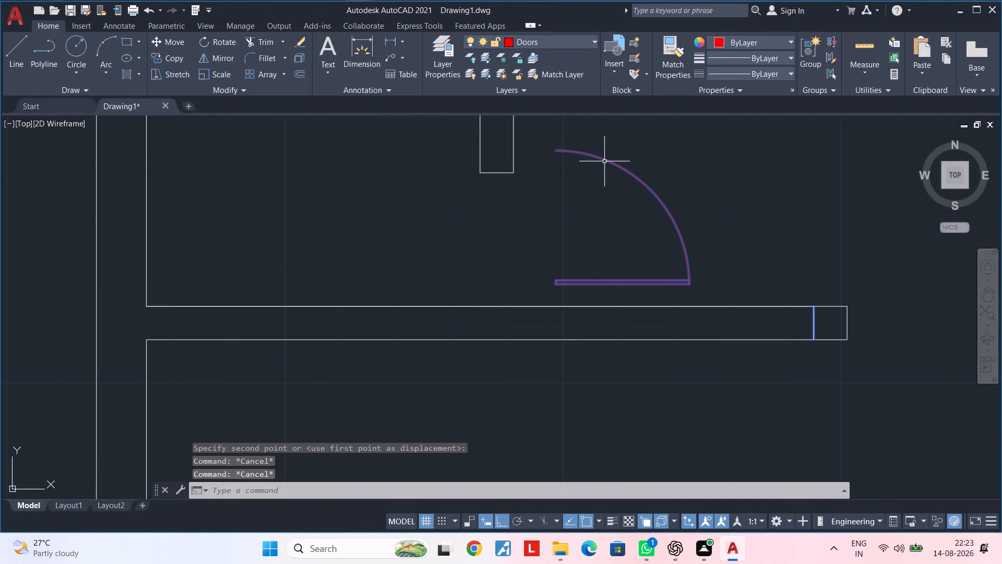
{"action": "type", "text": "m"}
{"action": "key", "text": "space"}
{"action": "left_click", "coordinate": [555, 149]}
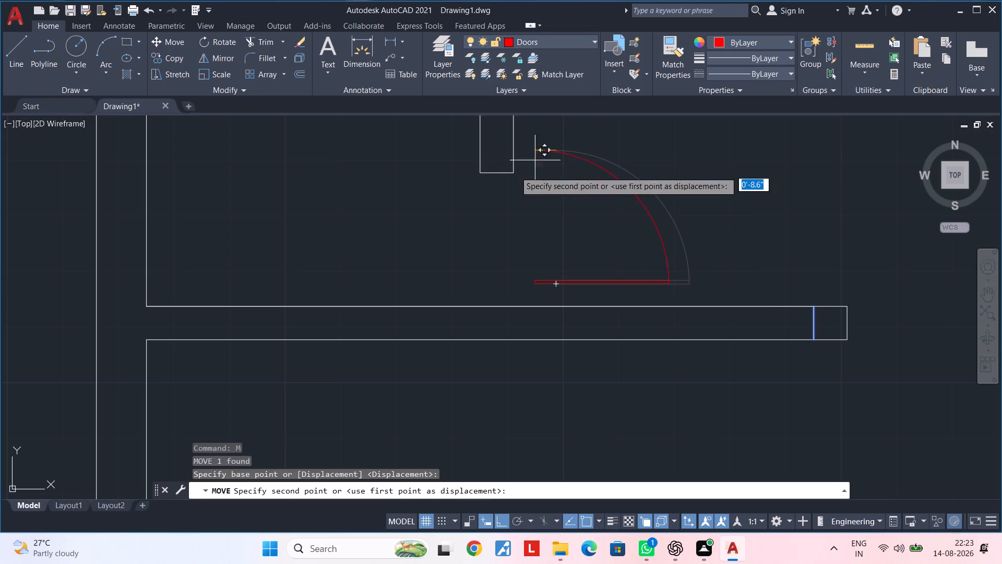
{"action": "left_click", "coordinate": [496, 173]}
{"action": "scroll", "coordinate": [574, 199], "scroll_direction": "down", "scroll_amount": 2}
{"action": "middle_click_drag", "start_coordinate": [641, 206], "coordinate": [607, 210]}
{"action": "key", "text": "Escape"}
{"action": "key", "text": "Escape"}
{"action": "key", "text": "Escape"}
{"action": "key", "text": "Escape"}
{"action": "scroll", "coordinate": [607, 210], "scroll_direction": "down", "scroll_amount": 1}
{"action": "middle_click_drag", "start_coordinate": [613, 228], "coordinate": [572, 258]}
{"action": "key", "text": "Escape"}
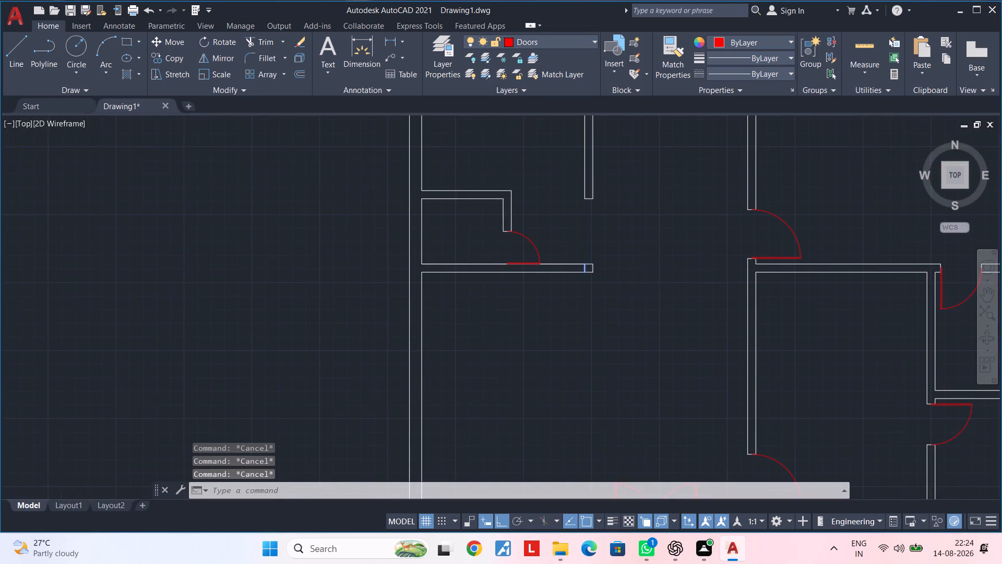
{"action": "key", "text": "Escape"}
{"action": "key", "text": "Escape"}
{"action": "key", "text": "Escape"}
{"action": "scroll", "coordinate": [575, 254], "scroll_direction": "down", "scroll_amount": 2}
{"action": "middle_click_drag", "start_coordinate": [574, 262], "coordinate": [574, 245]}
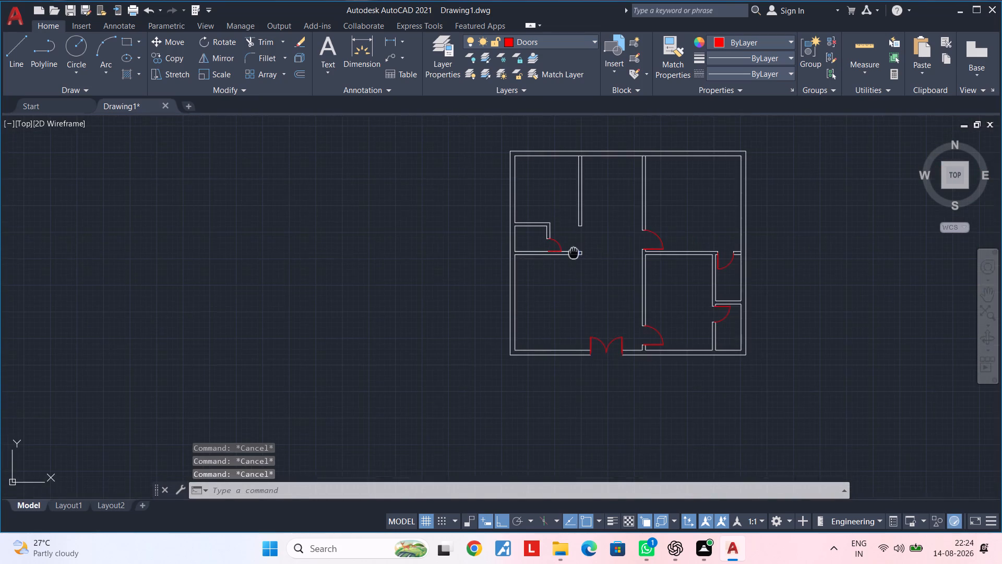
{"action": "middle_click_drag", "start_coordinate": [574, 245], "coordinate": [574, 232]}
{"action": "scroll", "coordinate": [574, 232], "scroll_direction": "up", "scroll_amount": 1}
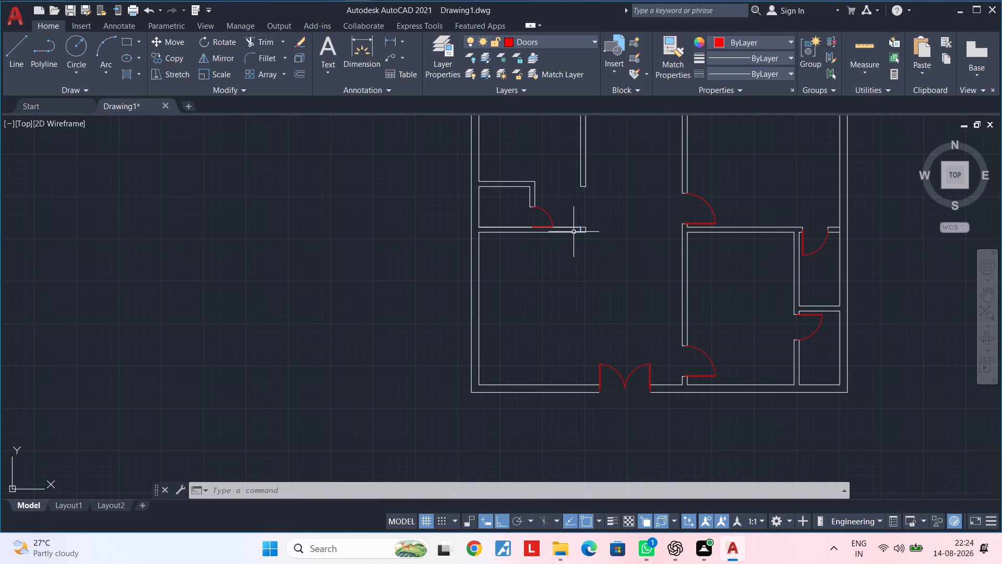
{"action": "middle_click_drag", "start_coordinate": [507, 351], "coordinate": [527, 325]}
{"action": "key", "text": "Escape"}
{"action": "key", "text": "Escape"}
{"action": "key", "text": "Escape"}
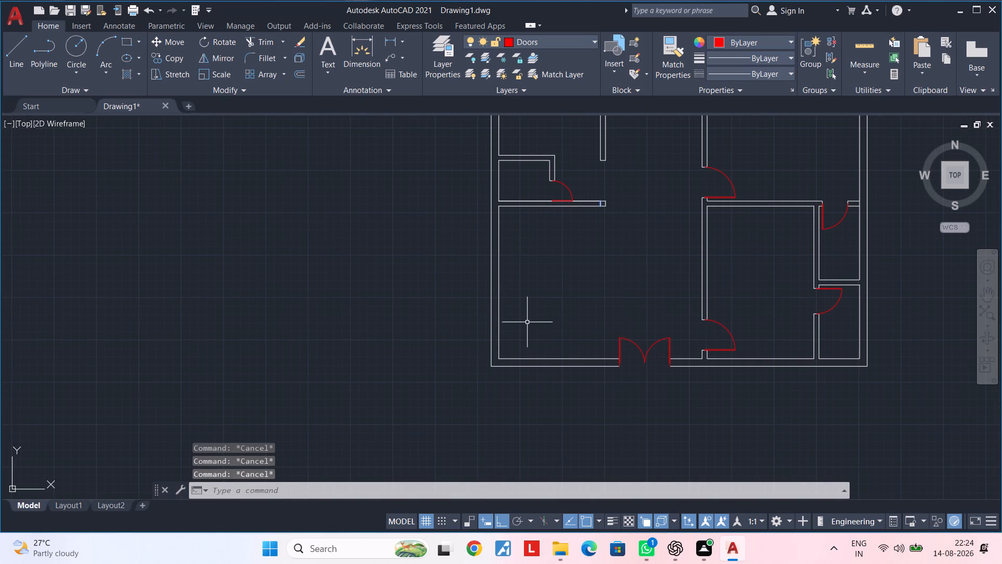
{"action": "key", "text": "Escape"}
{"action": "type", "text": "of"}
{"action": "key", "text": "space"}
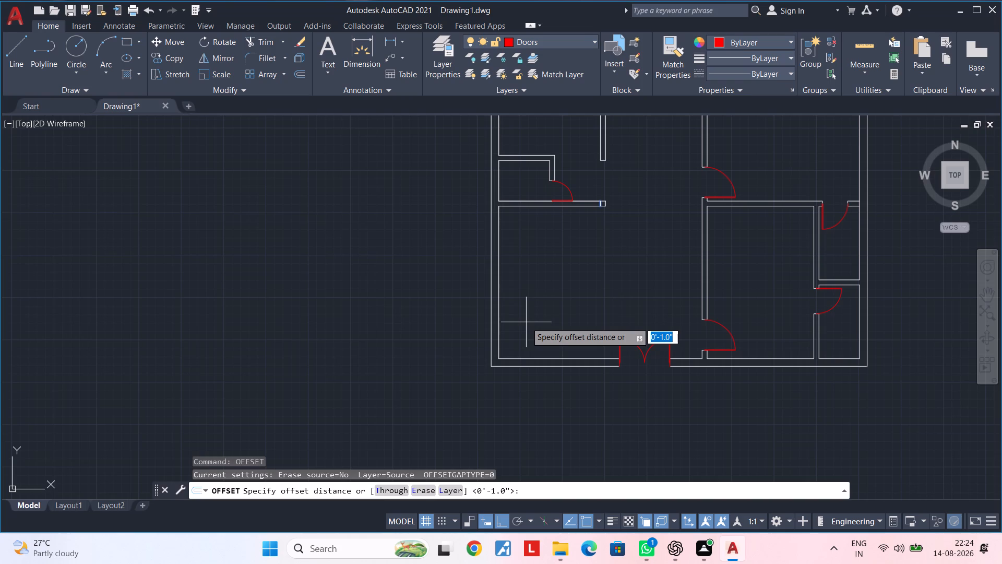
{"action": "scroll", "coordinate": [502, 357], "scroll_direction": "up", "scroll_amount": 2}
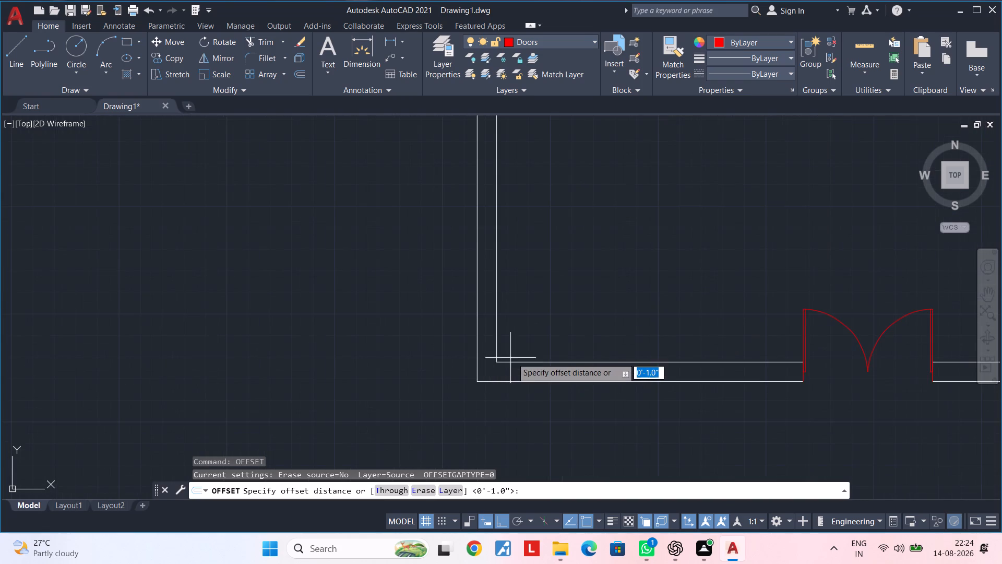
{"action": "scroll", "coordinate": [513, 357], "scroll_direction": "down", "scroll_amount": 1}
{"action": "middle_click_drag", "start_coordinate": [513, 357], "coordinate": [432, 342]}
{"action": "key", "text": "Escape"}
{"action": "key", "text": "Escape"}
Copy the south jamb line of the south-central room's west door opening horizontally west to the exterior west wall's outer face.
{"action": "scroll", "coordinate": [746, 339], "scroll_direction": "up", "scroll_amount": 2}
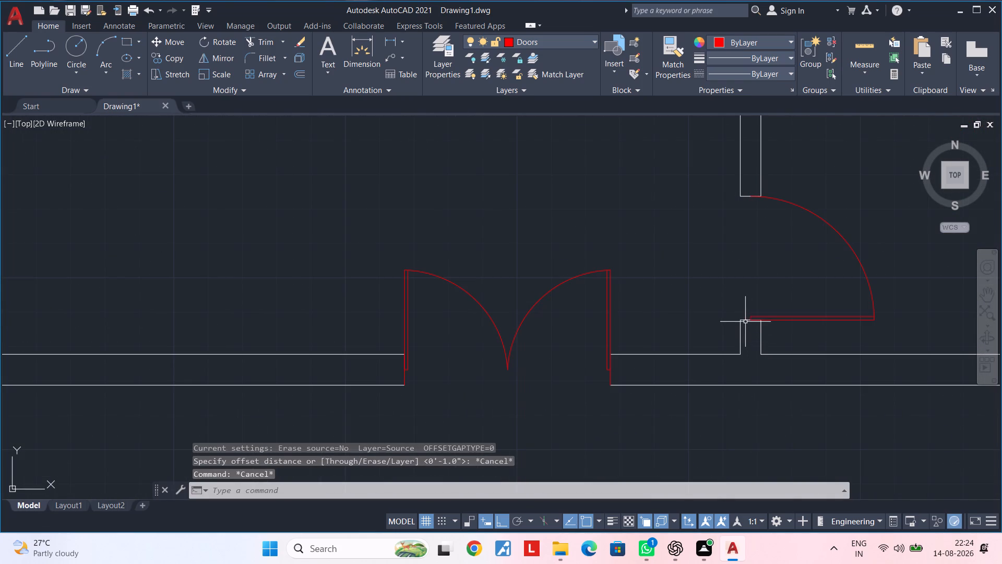
{"action": "left_click", "coordinate": [744, 320]}
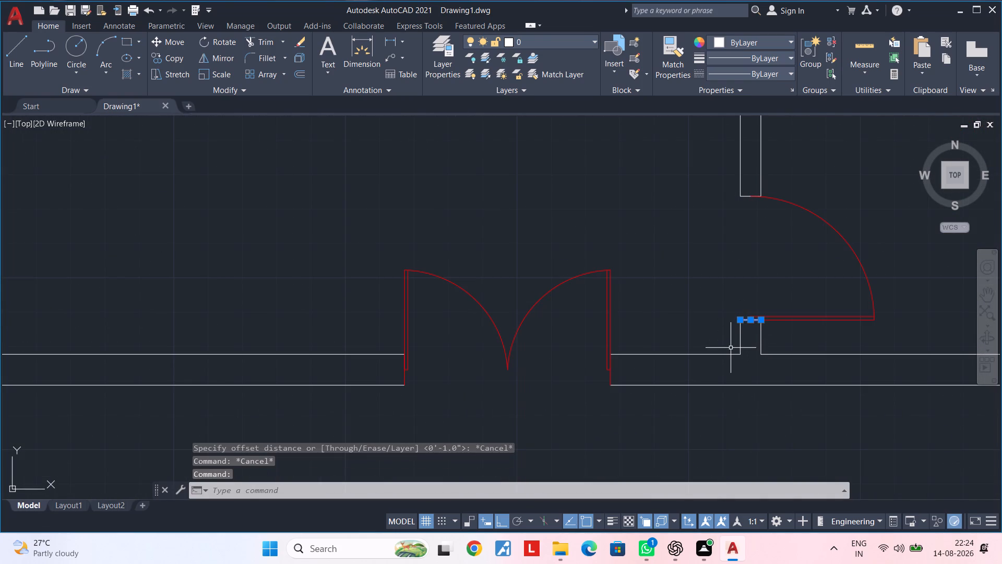
{"action": "type", "text": "co"}
{"action": "key", "text": "space"}
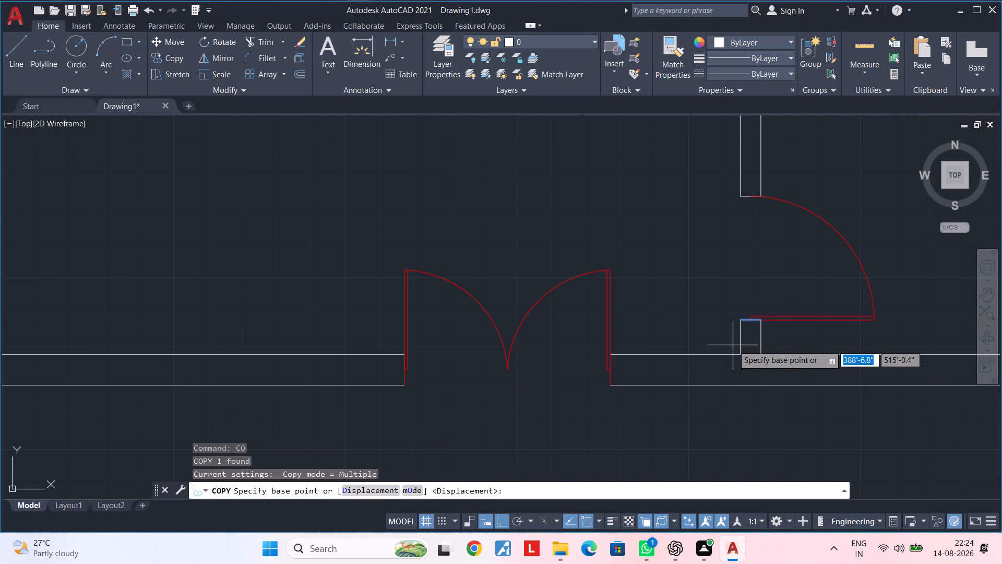
{"action": "left_click", "coordinate": [743, 323]}
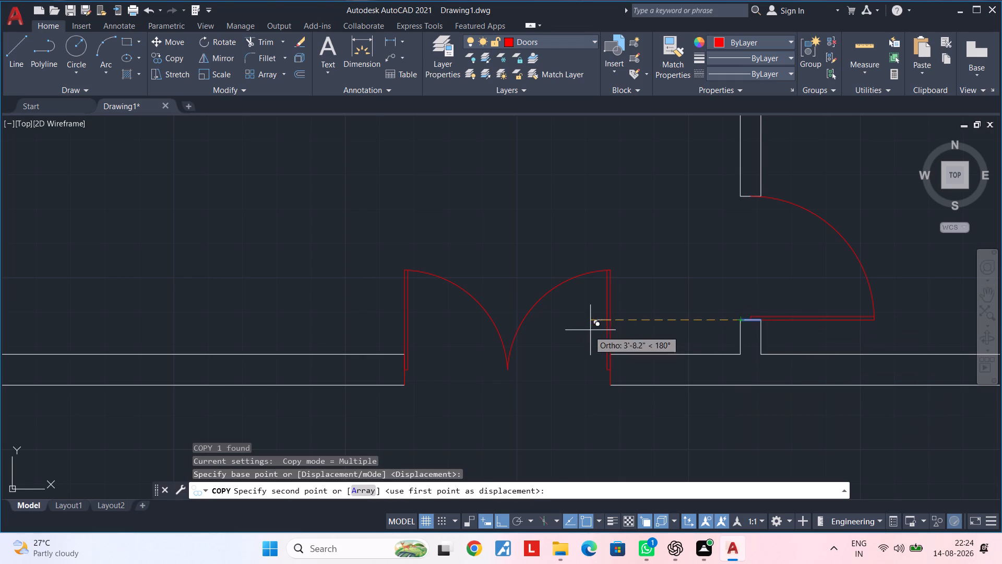
{"action": "scroll", "coordinate": [572, 332], "scroll_direction": "down", "scroll_amount": 1}
{"action": "middle_click_drag", "start_coordinate": [545, 331], "coordinate": [797, 326]}
{"action": "scroll", "coordinate": [715, 328], "scroll_direction": "down", "scroll_amount": 1}
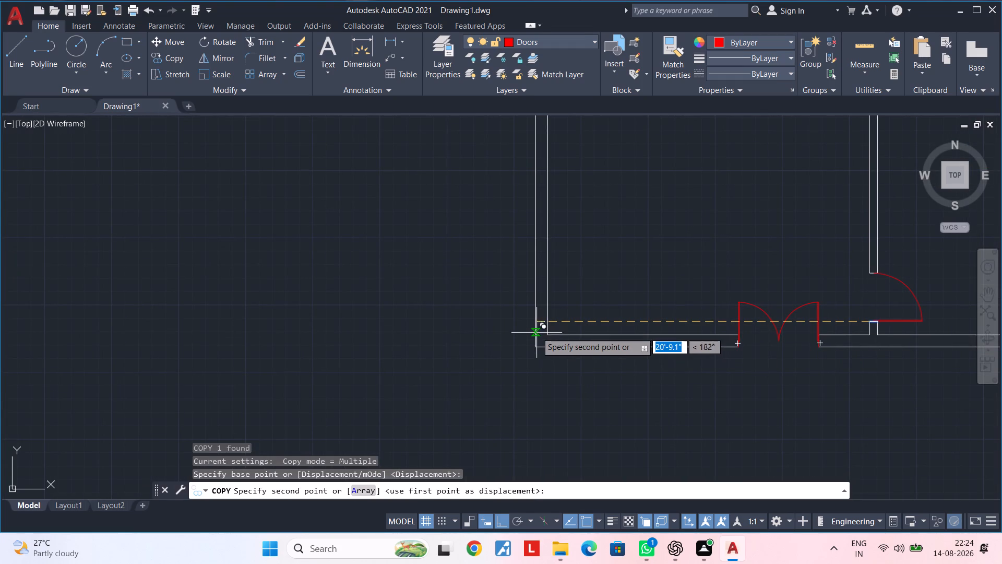
{"action": "left_click", "coordinate": [537, 324]}
{"action": "key", "text": "Escape"}
{"action": "key", "text": "Escape"}
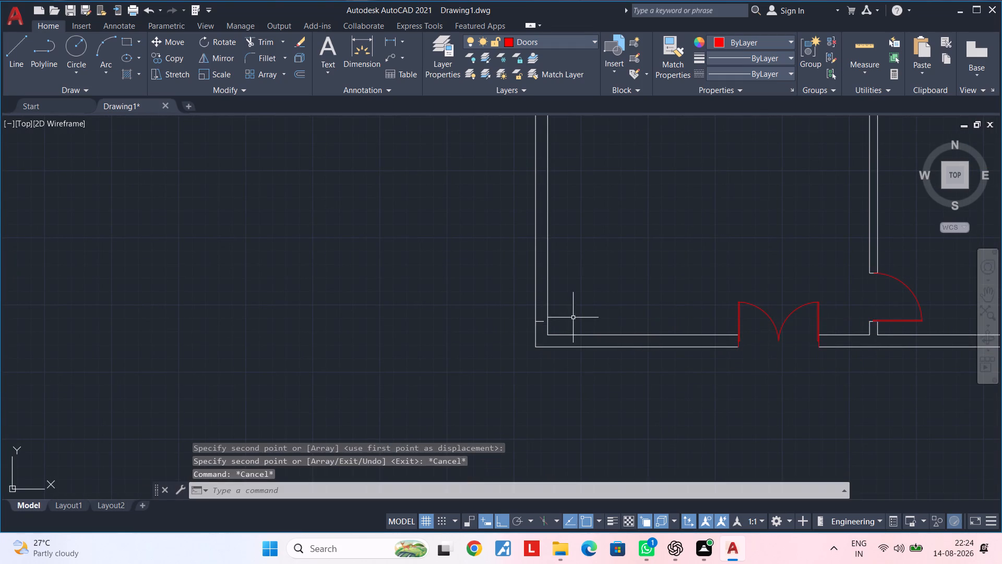
Extend the copied jamb line east to the exterior west wall's inner face.
{"action": "scroll", "coordinate": [553, 325], "scroll_direction": "up", "scroll_amount": 3}
{"action": "middle_click_drag", "start_coordinate": [542, 328], "coordinate": [597, 326]}
{"action": "key", "text": "Escape"}
{"action": "middle_click_drag", "start_coordinate": [560, 327], "coordinate": [552, 334]}
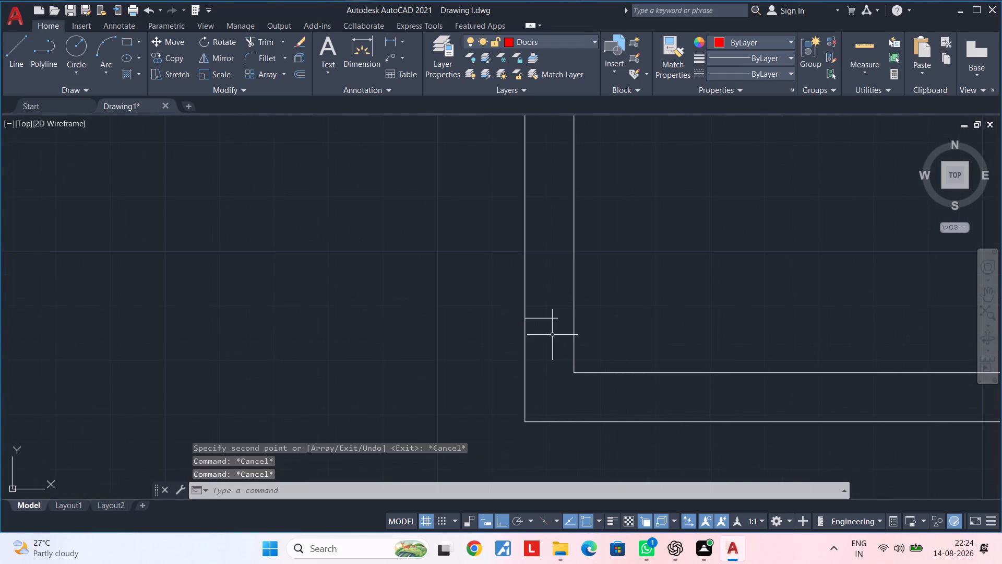
{"action": "key", "text": "e"}
{"action": "type", "text": "x"}
{"action": "key", "text": "space"}
{"action": "left_click_drag", "start_coordinate": [552, 331], "coordinate": [551, 307]}
{"action": "key", "text": "Escape"}
{"action": "key", "text": "Escape"}
{"action": "key", "text": "Escape"}
{"action": "key", "text": "Escape"}
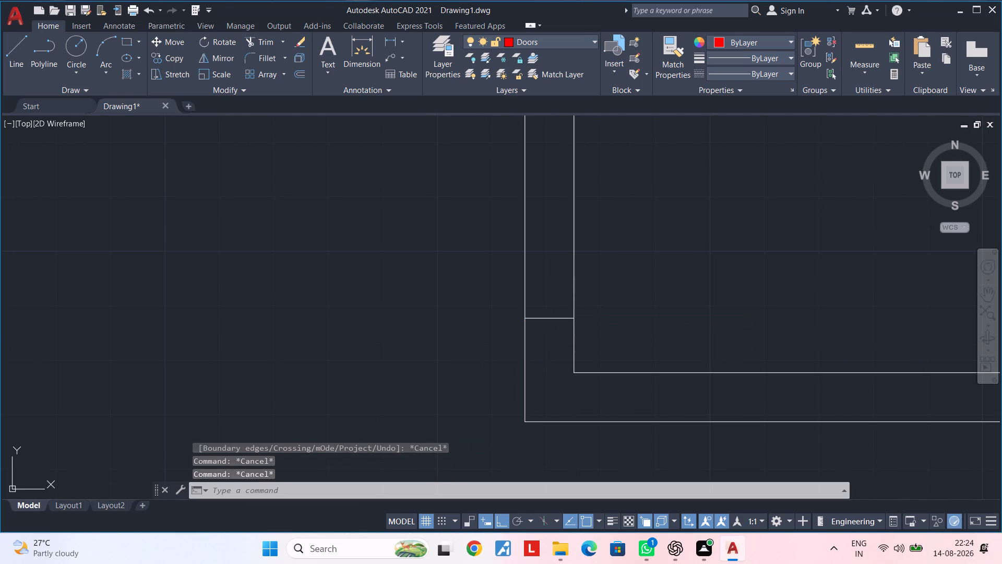
Offset the jamb line near the south end of the exterior west wall 3' to the north.
{"action": "key", "text": "Escape"}
{"action": "key", "text": "Escape"}
{"action": "key", "text": "Escape"}
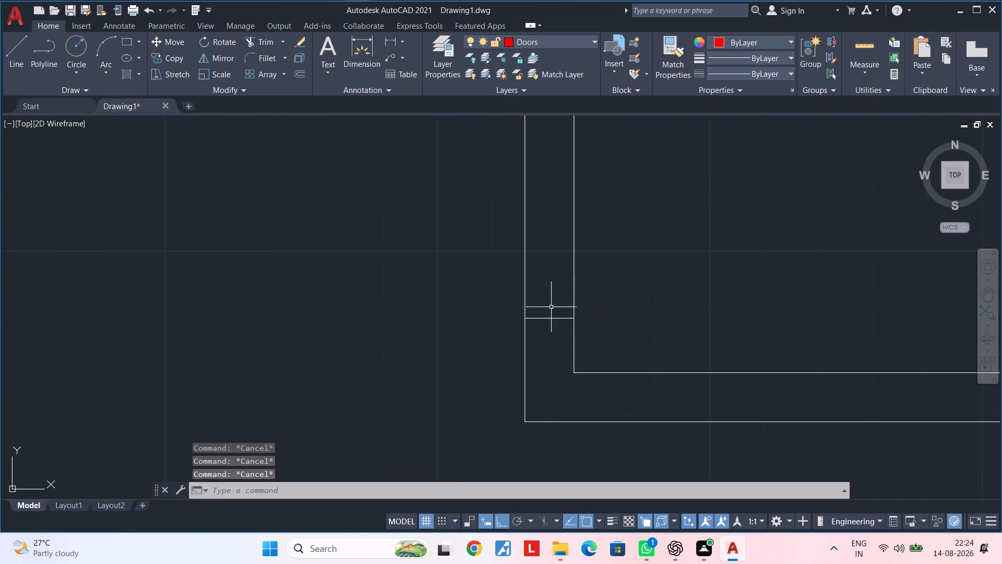
{"action": "key", "text": "o"}
{"action": "type", "text": "f"}
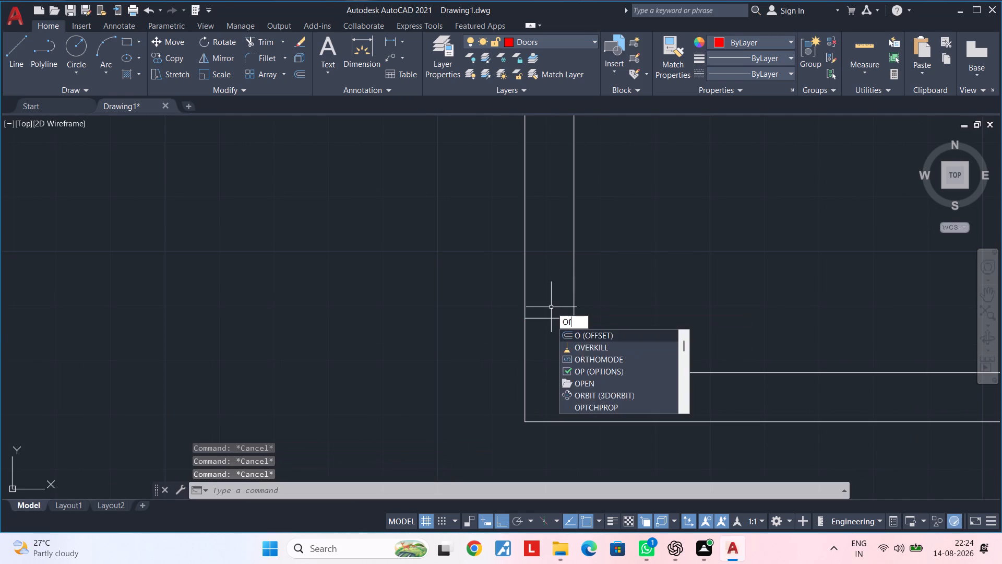
{"action": "key", "text": "space"}
{"action": "type", "text": "3'"}
{"action": "key", "text": "Return"}
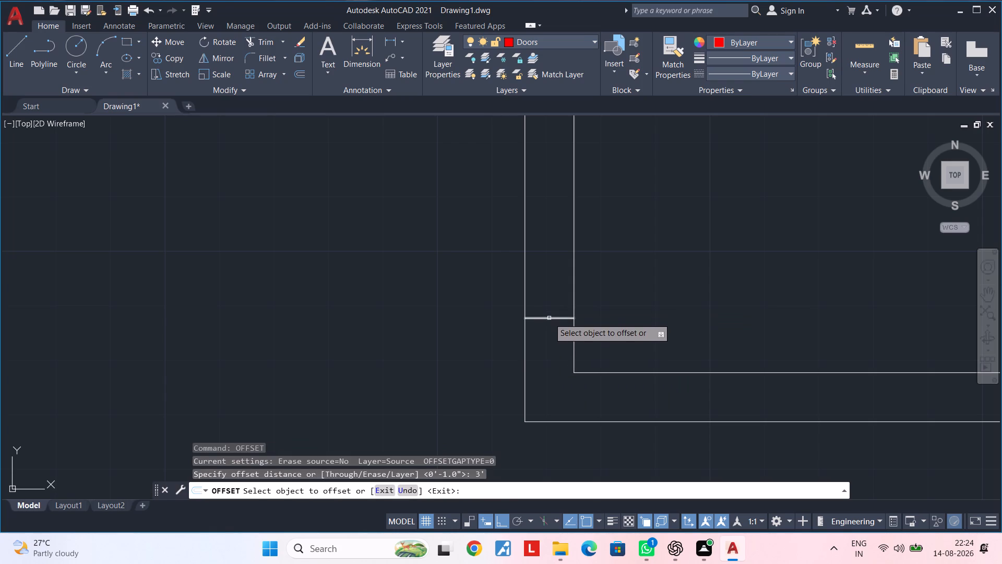
{"action": "left_click", "coordinate": [549, 318]}
{"action": "left_click", "coordinate": [552, 243]}
{"action": "scroll", "coordinate": [552, 243], "scroll_direction": "down", "scroll_amount": 2}
{"action": "middle_click_drag", "start_coordinate": [552, 247], "coordinate": [532, 305]}
{"action": "key", "text": "Escape"}
{"action": "key", "text": "Escape"}
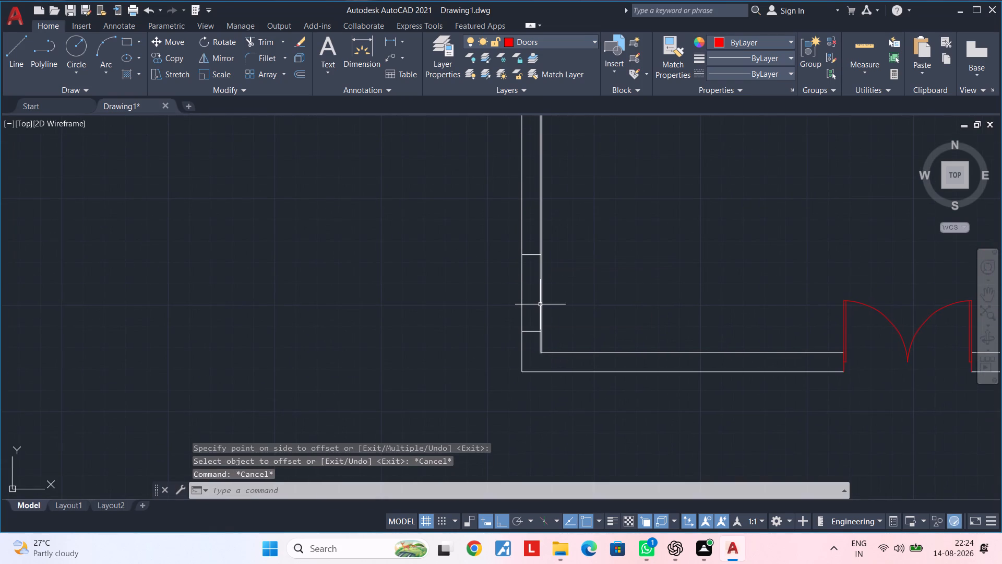
Trim both faces of the exterior west wall between the two jamb lines to open the doorway.
{"action": "type", "text": "tr"}
{"action": "key", "text": "space"}
{"action": "left_click_drag", "start_coordinate": [591, 292], "coordinate": [509, 295]}
{"action": "scroll", "coordinate": [572, 289], "scroll_direction": "down", "scroll_amount": 1}
{"action": "key", "text": "Escape"}
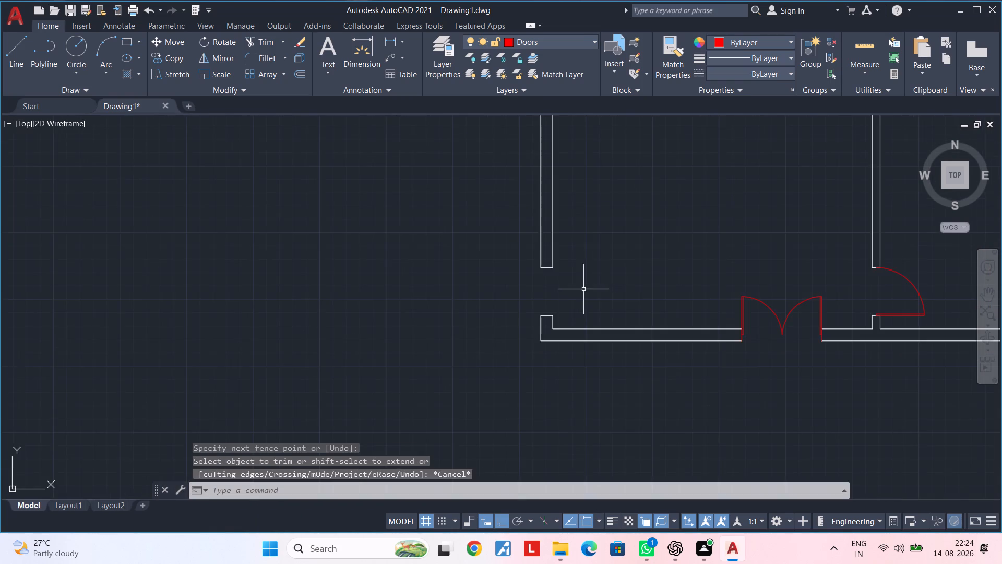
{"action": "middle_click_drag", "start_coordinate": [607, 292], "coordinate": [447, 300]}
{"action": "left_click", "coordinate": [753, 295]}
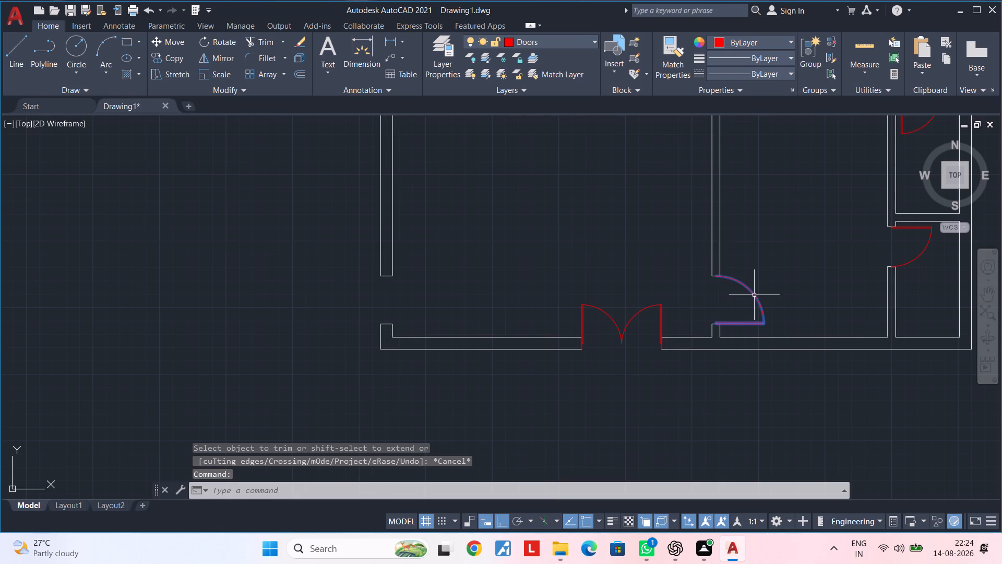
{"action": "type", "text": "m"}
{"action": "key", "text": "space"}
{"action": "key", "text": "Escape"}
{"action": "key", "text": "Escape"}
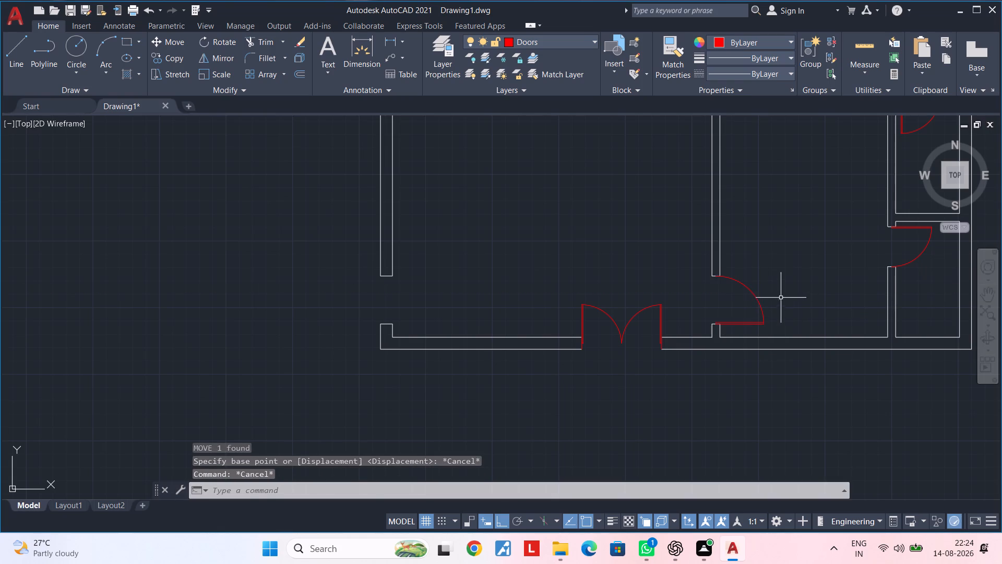
Copy the south-central room's west door by its arc's free end to the midpoint of the exterior west wall opening's north jamb.
{"action": "left_click", "coordinate": [759, 303]}
{"action": "type", "text": "co"}
{"action": "key", "text": "space"}
{"action": "scroll", "coordinate": [720, 279], "scroll_direction": "up", "scroll_amount": 4}
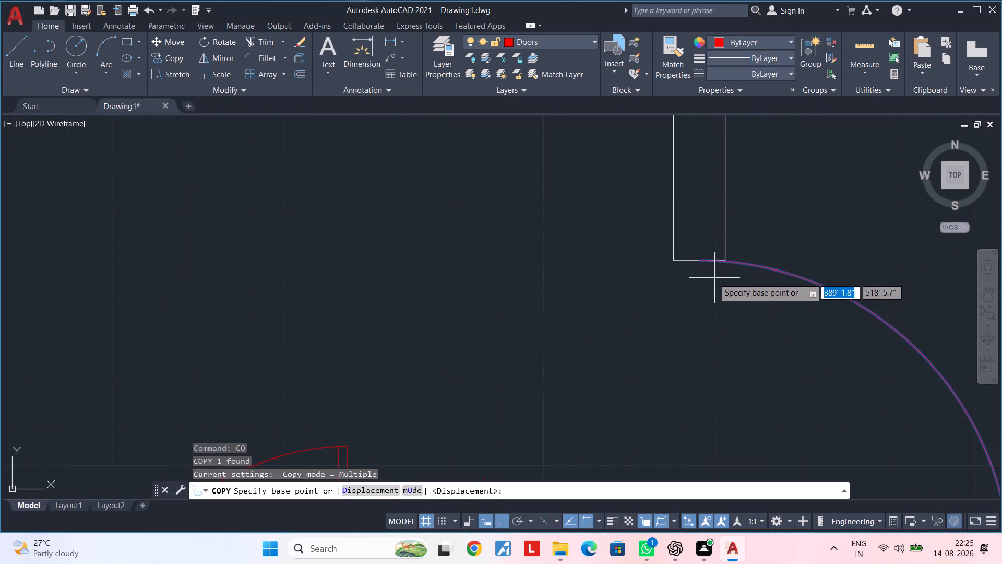
{"action": "left_click", "coordinate": [700, 262]}
{"action": "scroll", "coordinate": [646, 291], "scroll_direction": "down", "scroll_amount": 4}
{"action": "middle_click_drag", "start_coordinate": [523, 295], "coordinate": [703, 291]}
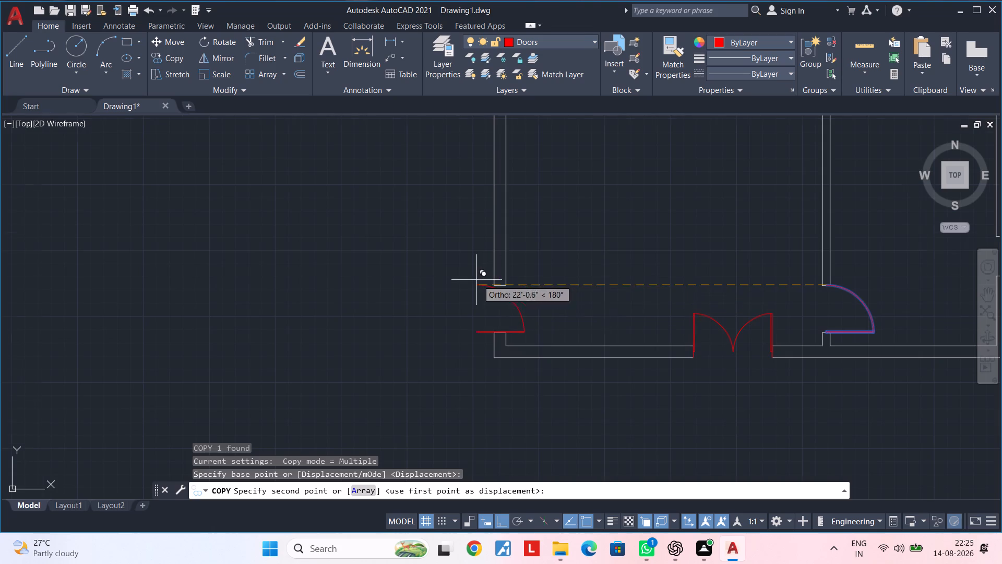
{"action": "scroll", "coordinate": [485, 280], "scroll_direction": "up", "scroll_amount": 3}
{"action": "left_click", "coordinate": [523, 293]}
{"action": "scroll", "coordinate": [646, 319], "scroll_direction": "down", "scroll_amount": 4}
{"action": "middle_click_drag", "start_coordinate": [684, 309], "coordinate": [674, 302]}
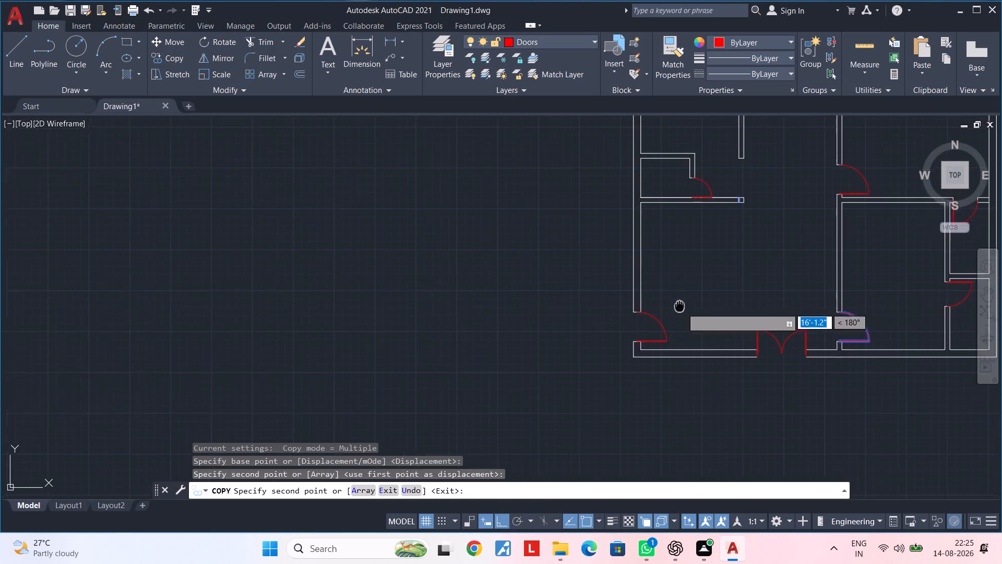
{"action": "middle_click_drag", "start_coordinate": [674, 302], "coordinate": [614, 274]}
{"action": "key", "text": "Escape"}
{"action": "key", "text": "Escape"}
{"action": "key", "text": "Escape"}
{"action": "scroll", "coordinate": [567, 303], "scroll_direction": "up", "scroll_amount": 2}
{"action": "middle_click_drag", "start_coordinate": [635, 281], "coordinate": [548, 285]}
{"action": "key", "text": "Escape"}
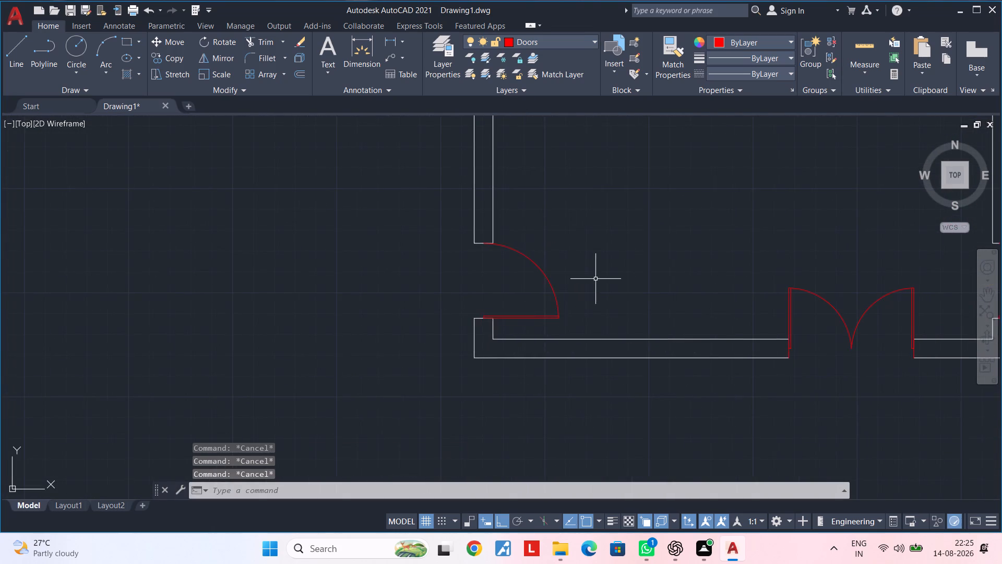
Delete the short blue line inside the east end of the wall along the small western closet's south side.
{"action": "scroll", "coordinate": [599, 278], "scroll_direction": "down", "scroll_amount": 3}
{"action": "middle_click_drag", "start_coordinate": [608, 277], "coordinate": [528, 307]}
{"action": "key", "text": "Escape"}
{"action": "key", "text": "Escape"}
{"action": "middle_click_drag", "start_coordinate": [563, 275], "coordinate": [558, 319]}
{"action": "scroll", "coordinate": [557, 273], "scroll_direction": "up", "scroll_amount": 3}
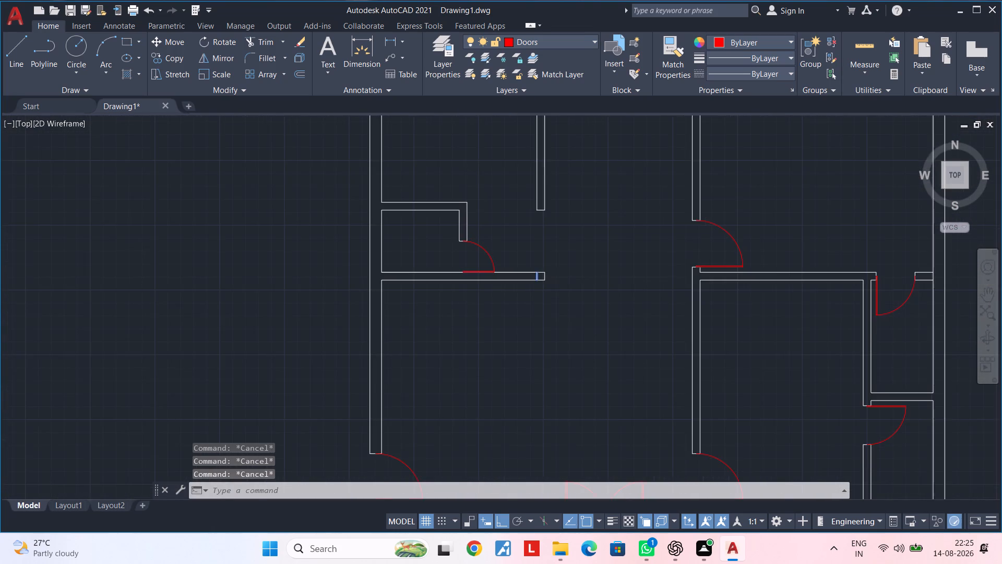
{"action": "scroll", "coordinate": [557, 281], "scroll_direction": "down", "scroll_amount": 1}
{"action": "scroll", "coordinate": [543, 284], "scroll_direction": "up", "scroll_amount": 1}
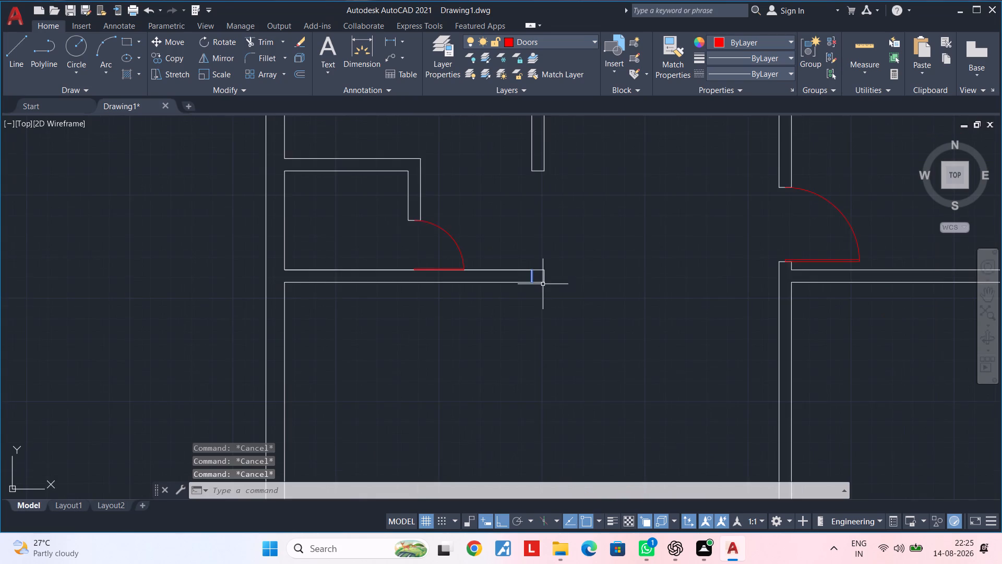
{"action": "scroll", "coordinate": [543, 284], "scroll_direction": "up", "scroll_amount": 1}
{"action": "left_click", "coordinate": [523, 270]}
{"action": "key", "text": "Delete"}
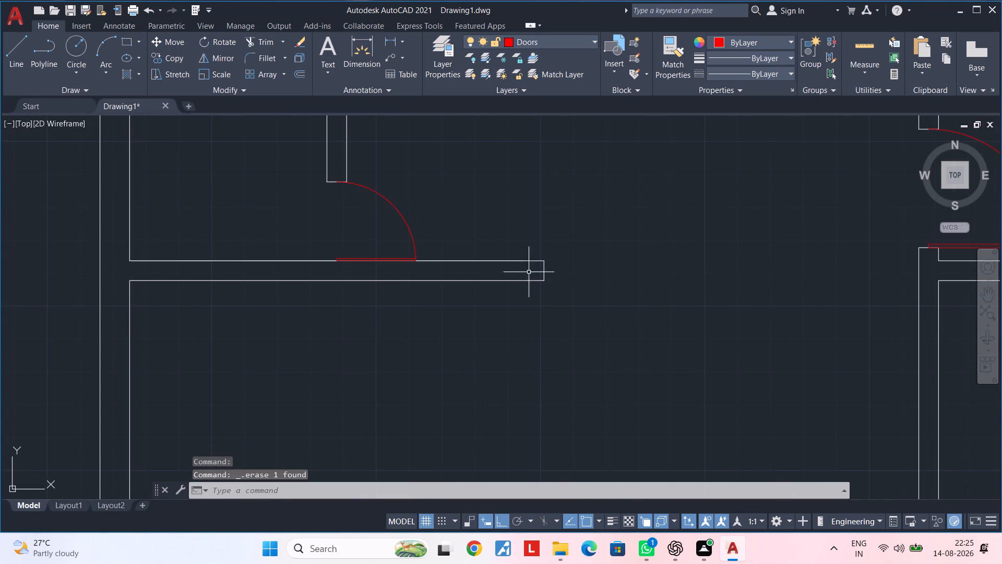
{"action": "scroll", "coordinate": [565, 288], "scroll_direction": "down", "scroll_amount": 3}
{"action": "middle_click_drag", "start_coordinate": [583, 315], "coordinate": [579, 336]}
{"action": "key", "text": "Escape"}
{"action": "key", "text": "Escape"}
{"action": "key", "text": "Escape"}
{"action": "key", "text": "Escape"}
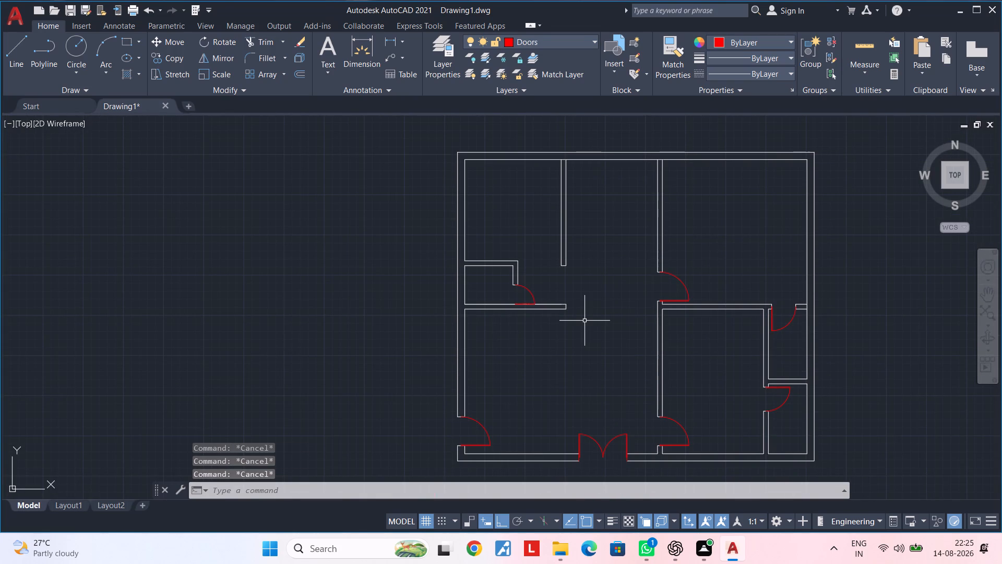
{"action": "key", "text": "Escape"}
{"action": "key", "text": "Escape"}
{"action": "key", "text": "Escape"}
Offset the northwest room's west and north inner wall faces 2' into the room.
{"action": "middle_click_drag", "start_coordinate": [475, 228], "coordinate": [477, 266]}
{"action": "scroll", "coordinate": [479, 257], "scroll_direction": "up", "scroll_amount": 1}
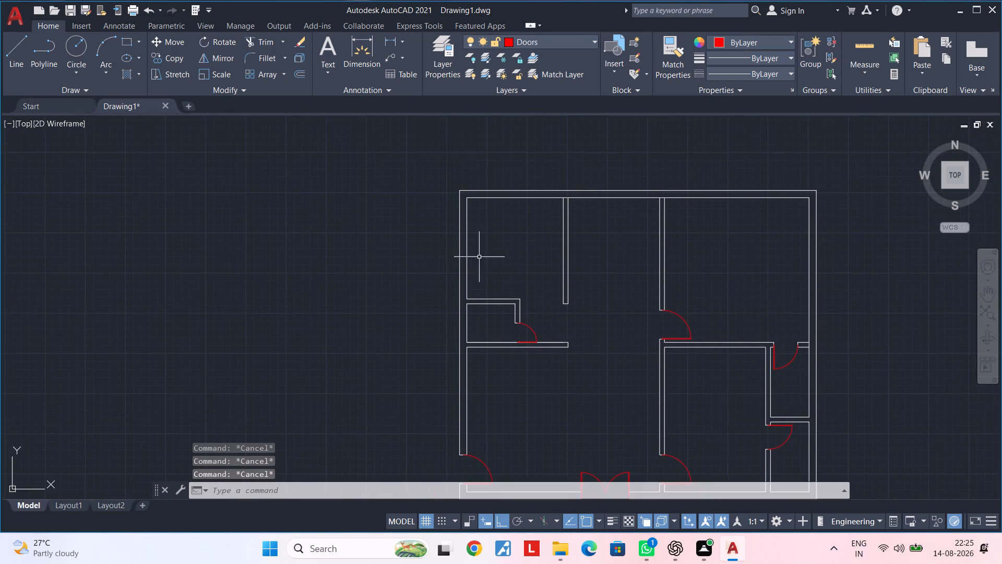
{"action": "middle_click_drag", "start_coordinate": [481, 254], "coordinate": [470, 284]}
{"action": "key", "text": "Escape"}
{"action": "key", "text": "Escape"}
{"action": "type", "text": "of 2'"}
{"action": "key", "text": "Return"}
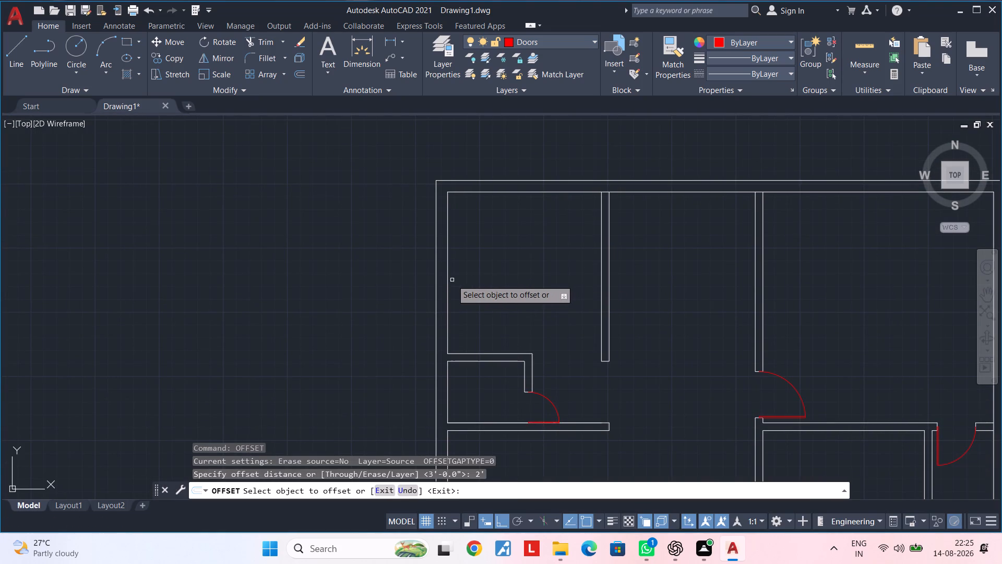
{"action": "left_click", "coordinate": [448, 283]}
{"action": "left_click", "coordinate": [515, 280]}
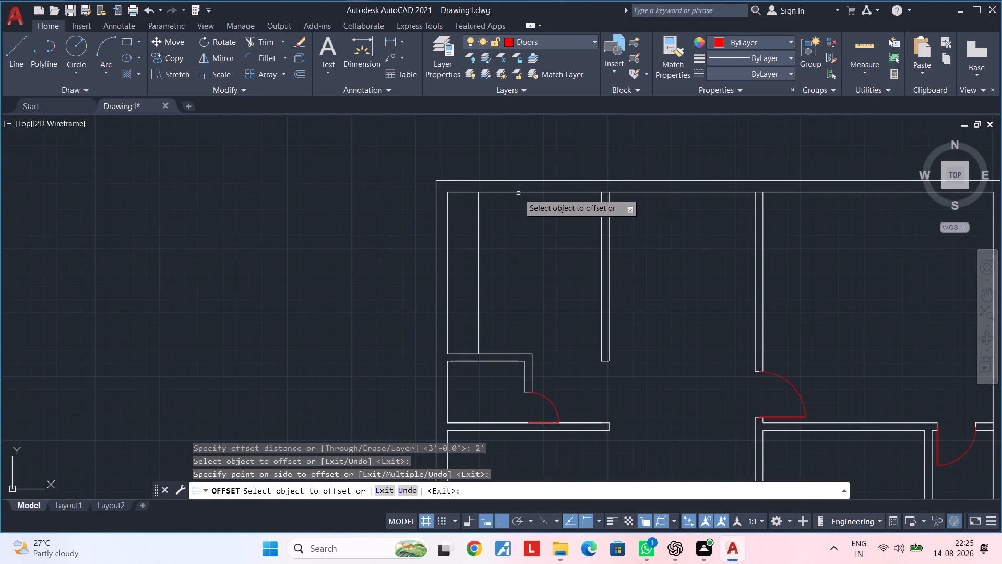
{"action": "left_click", "coordinate": [518, 192]}
{"action": "left_click", "coordinate": [527, 239]}
{"action": "key", "text": "Escape"}
{"action": "key", "text": "Escape"}
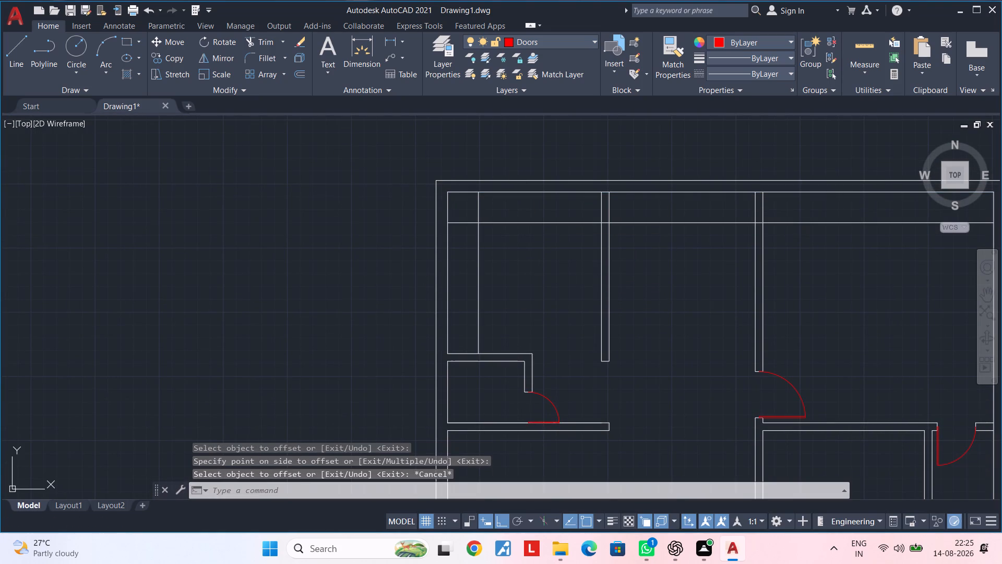
Trim the northern offset line where it crosses the northwest room's east wall and delete the remainder east of that wall.
{"action": "key", "text": "t"}
{"action": "key", "text": "r"}
{"action": "key", "text": "space"}
{"action": "scroll", "coordinate": [610, 223], "scroll_direction": "up", "scroll_amount": 2}
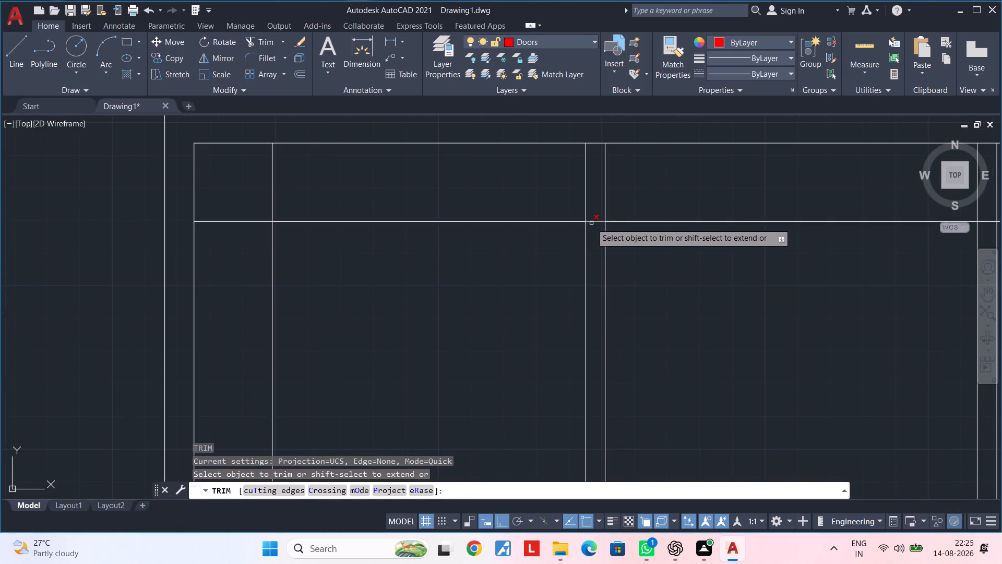
{"action": "left_click", "coordinate": [591, 221]}
{"action": "key", "text": "Escape"}
{"action": "left_click", "coordinate": [625, 224]}
{"action": "left_click", "coordinate": [628, 219]}
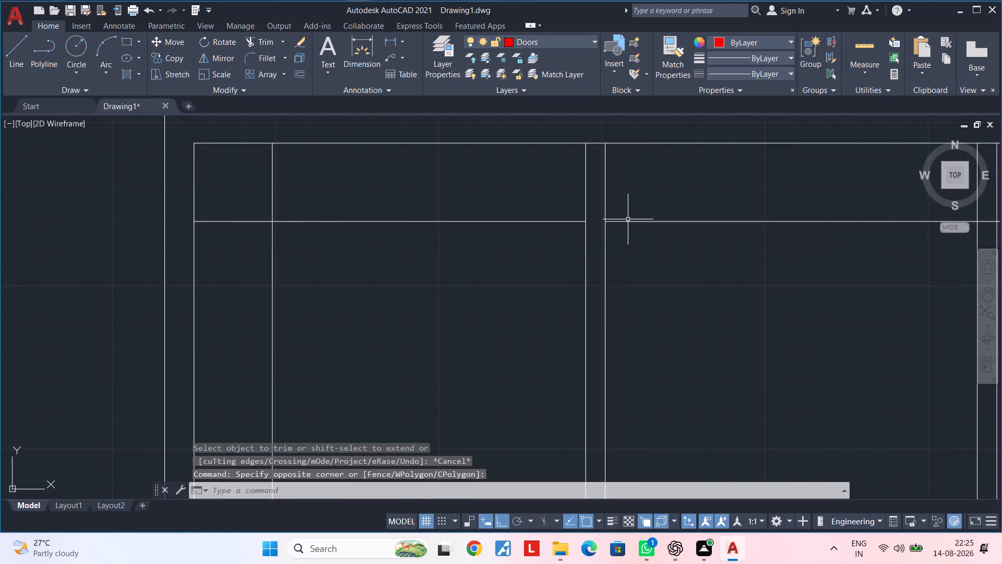
{"action": "left_click", "coordinate": [628, 219]}
{"action": "left_click", "coordinate": [627, 224]}
{"action": "key", "text": "Delete"}
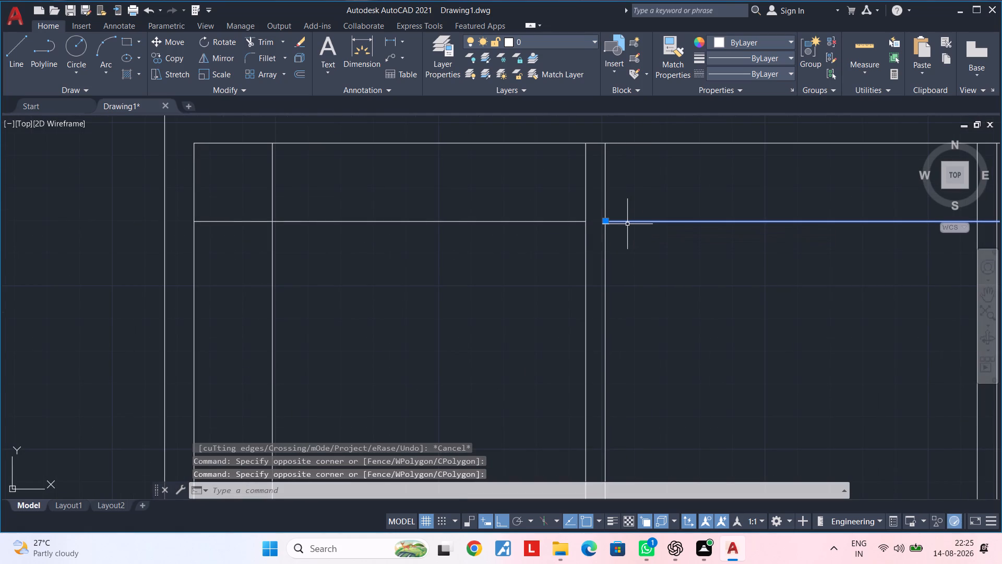
{"action": "middle_click_drag", "start_coordinate": [482, 276], "coordinate": [607, 277]}
{"action": "key", "text": "Escape"}
{"action": "key", "text": "Escape"}
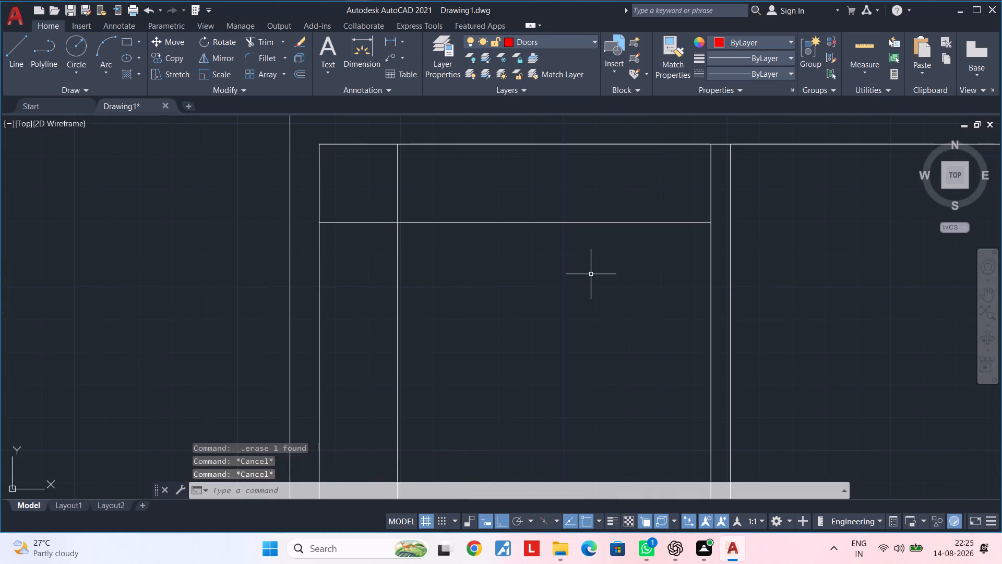
Trim the overlapping ends of the two offset lines so they meet in a corner in the northwest room.
{"action": "type", "text": "tr"}
{"action": "key", "text": "space"}
{"action": "left_click_drag", "start_coordinate": [437, 194], "coordinate": [385, 231]}
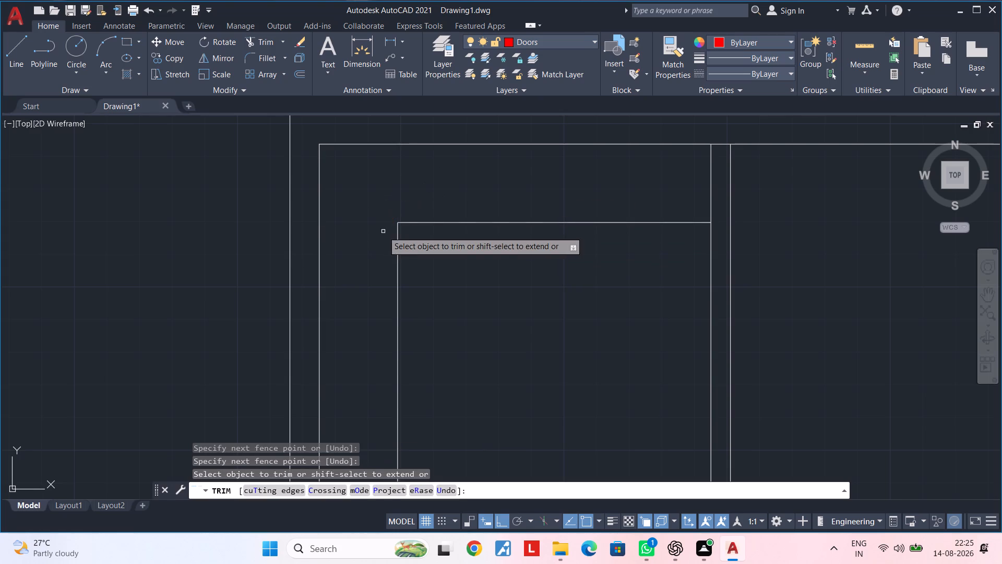
{"action": "scroll", "coordinate": [383, 231], "scroll_direction": "down", "scroll_amount": 2}
{"action": "key", "text": "Escape"}
{"action": "key", "text": "Escape"}
{"action": "middle_click_drag", "start_coordinate": [418, 256], "coordinate": [413, 237]}
{"action": "key", "text": "Escape"}
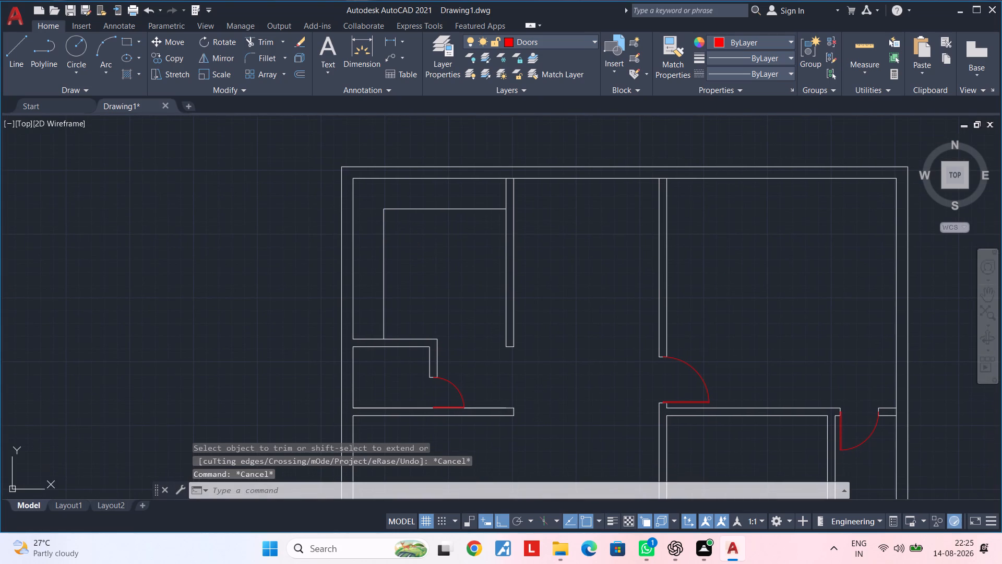
{"action": "key", "text": "Escape"}
{"action": "key", "text": "Escape"}
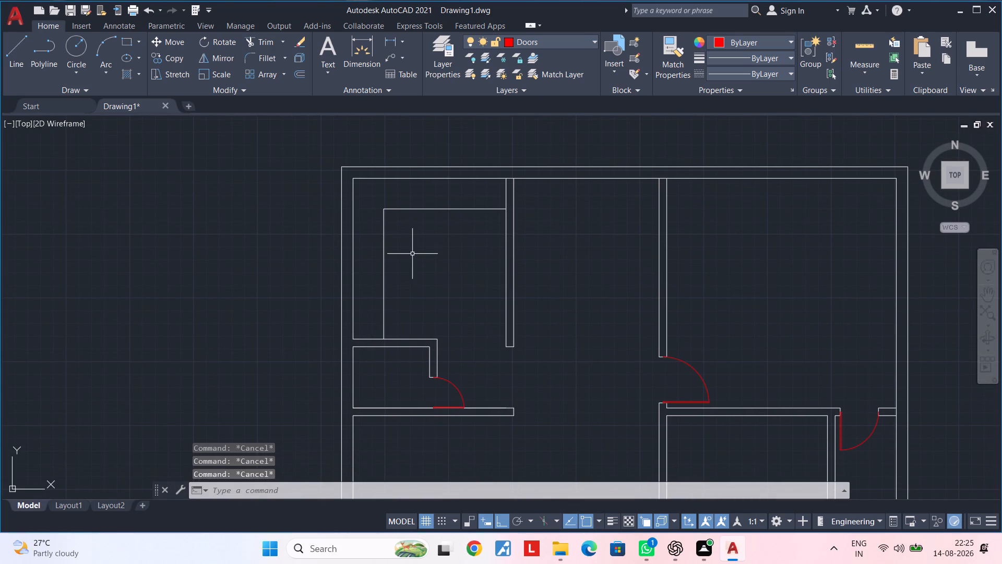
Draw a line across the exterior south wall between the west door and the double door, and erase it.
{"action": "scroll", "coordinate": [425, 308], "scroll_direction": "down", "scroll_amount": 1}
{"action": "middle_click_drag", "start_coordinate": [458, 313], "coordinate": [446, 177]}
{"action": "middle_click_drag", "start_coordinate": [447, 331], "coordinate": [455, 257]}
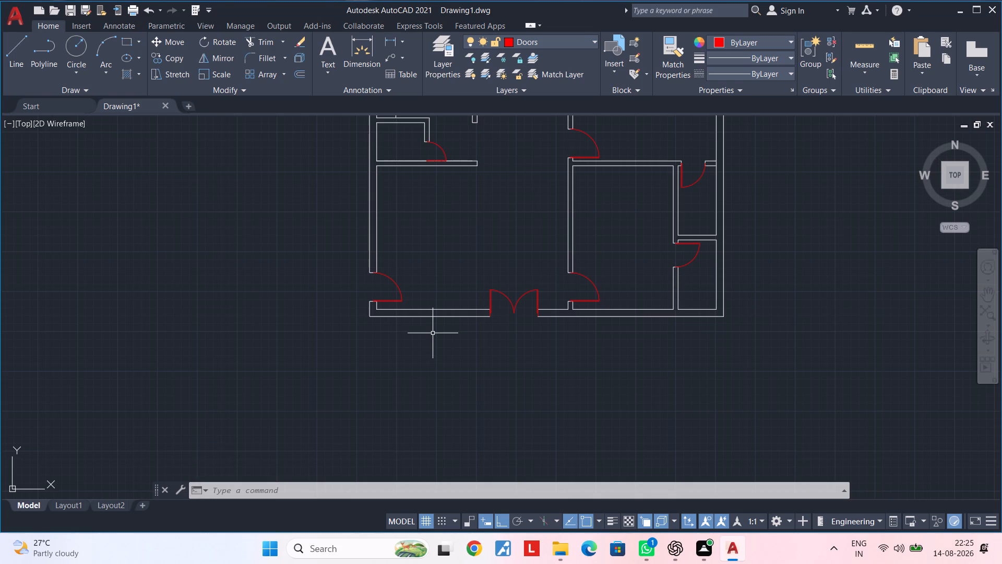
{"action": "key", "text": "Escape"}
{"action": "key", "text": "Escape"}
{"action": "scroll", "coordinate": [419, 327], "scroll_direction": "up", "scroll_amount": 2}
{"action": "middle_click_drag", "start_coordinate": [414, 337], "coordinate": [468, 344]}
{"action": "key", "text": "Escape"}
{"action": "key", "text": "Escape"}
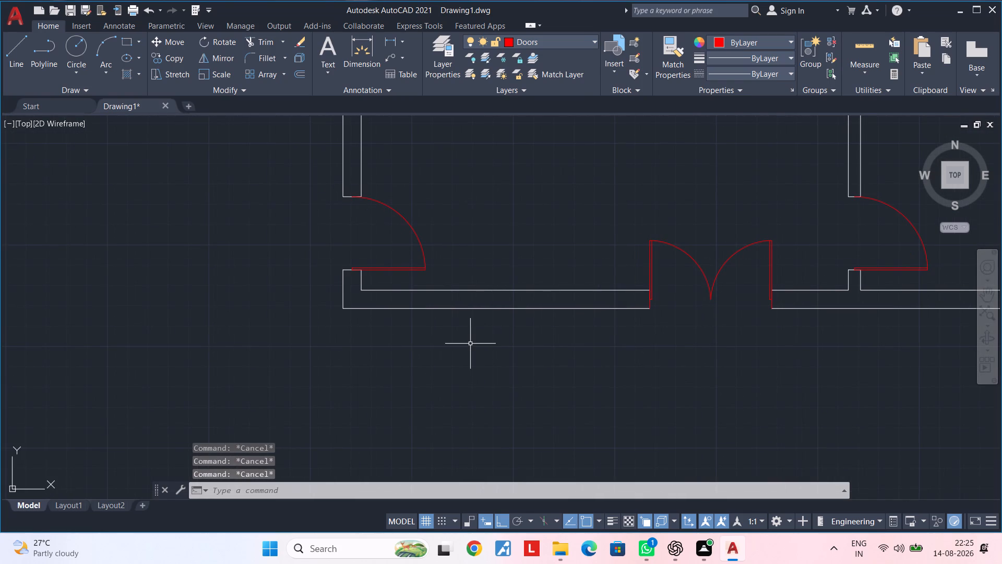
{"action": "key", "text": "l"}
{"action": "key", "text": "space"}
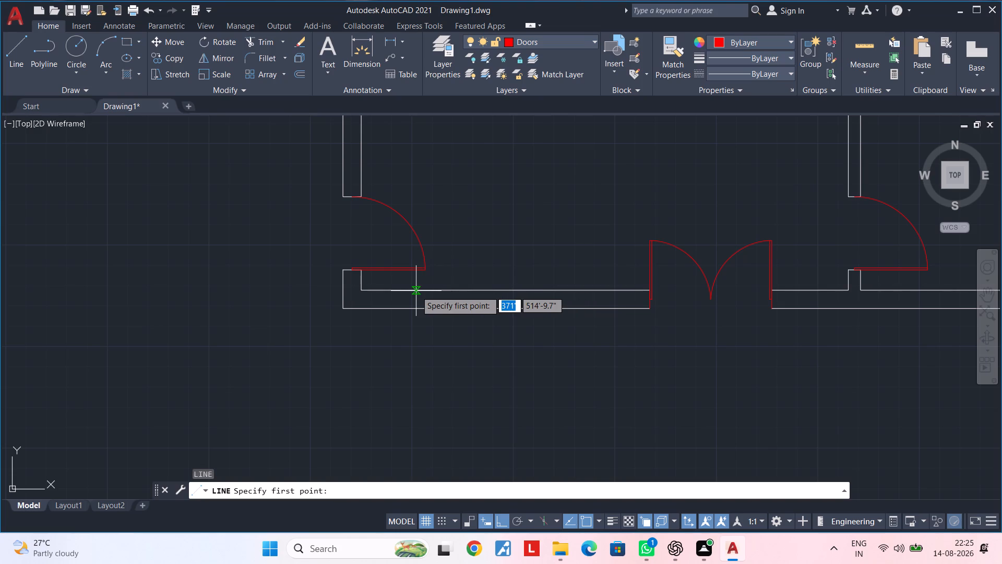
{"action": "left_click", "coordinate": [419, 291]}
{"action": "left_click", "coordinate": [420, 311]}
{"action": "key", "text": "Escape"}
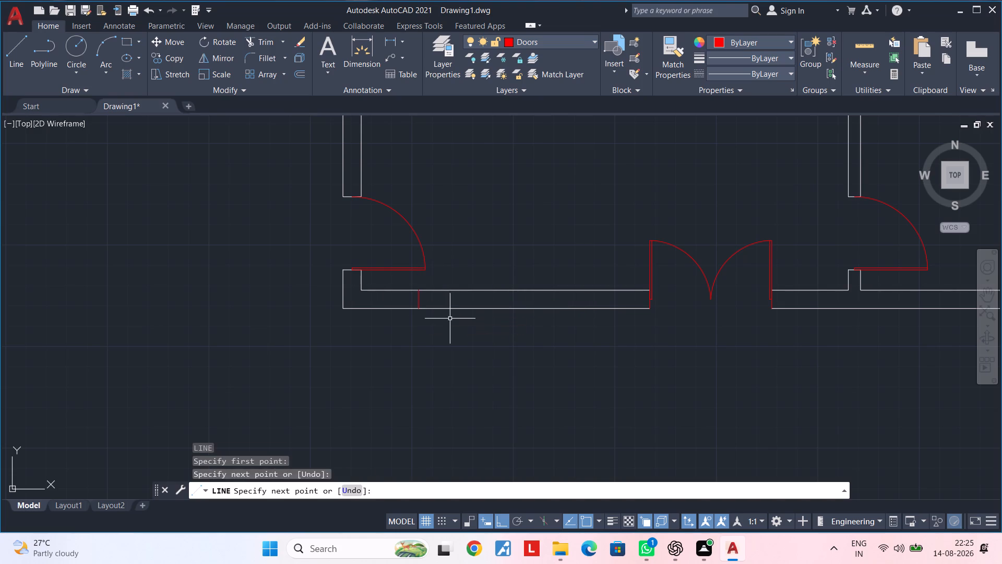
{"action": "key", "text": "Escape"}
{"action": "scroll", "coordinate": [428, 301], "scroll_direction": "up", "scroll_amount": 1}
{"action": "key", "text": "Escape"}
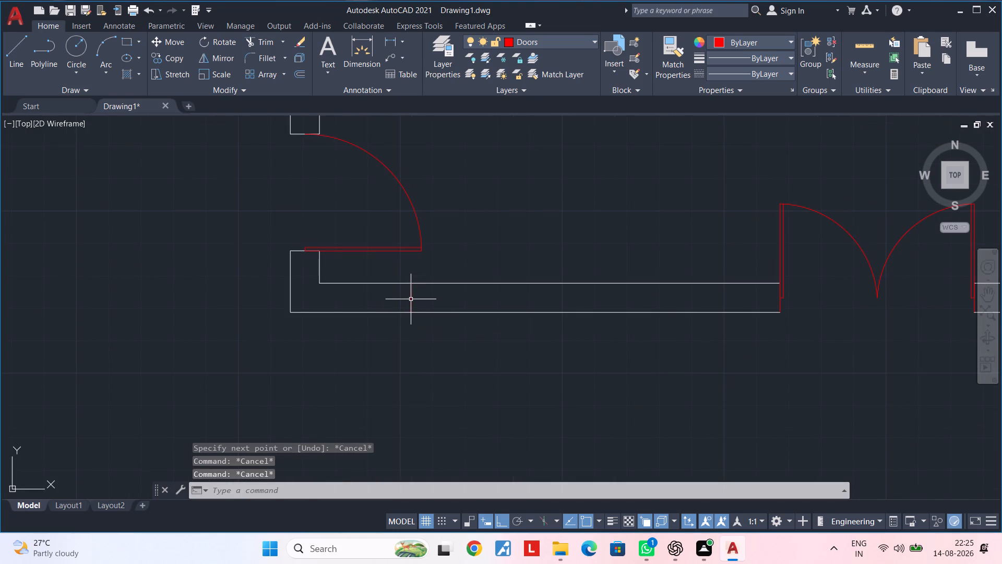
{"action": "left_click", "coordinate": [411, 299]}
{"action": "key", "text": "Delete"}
Make Windows the current layer.
{"action": "left_click", "coordinate": [553, 42]}
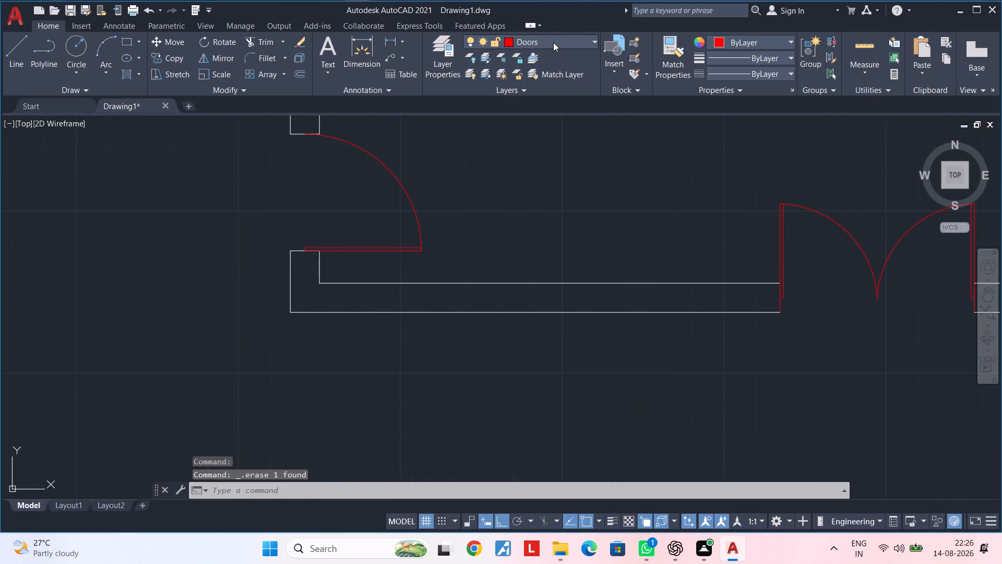
{"action": "left_click", "coordinate": [535, 179]}
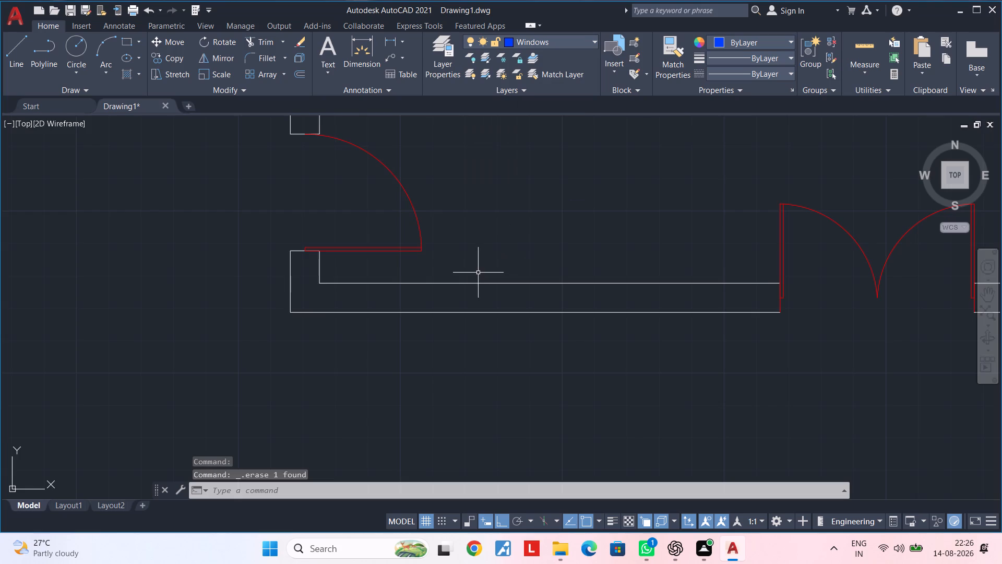
Draw a line across the thickness of the exterior south wall, just east of the west door.
{"action": "middle_click_drag", "start_coordinate": [478, 273], "coordinate": [499, 264]}
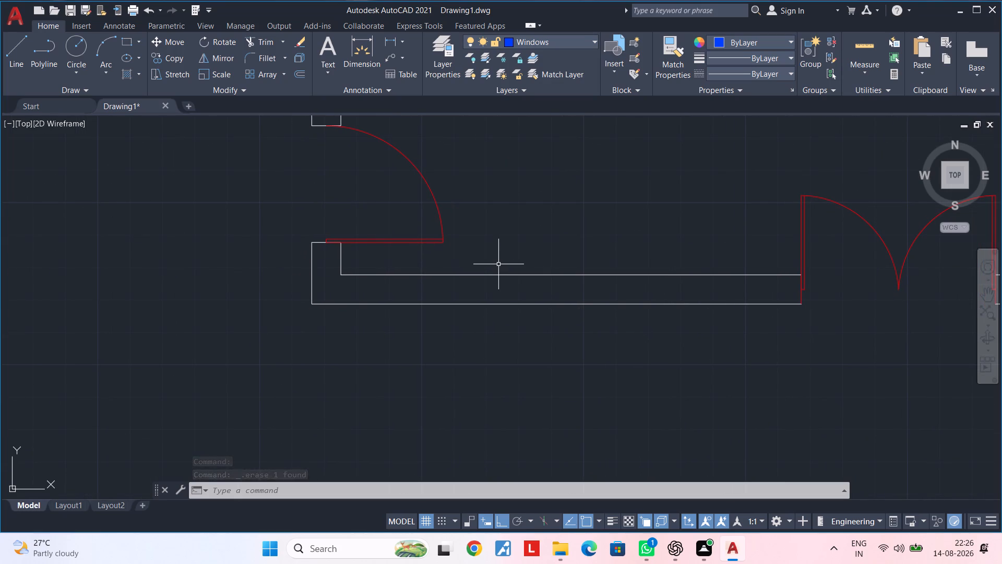
{"action": "type", "text": "l"}
{"action": "key", "text": "space"}
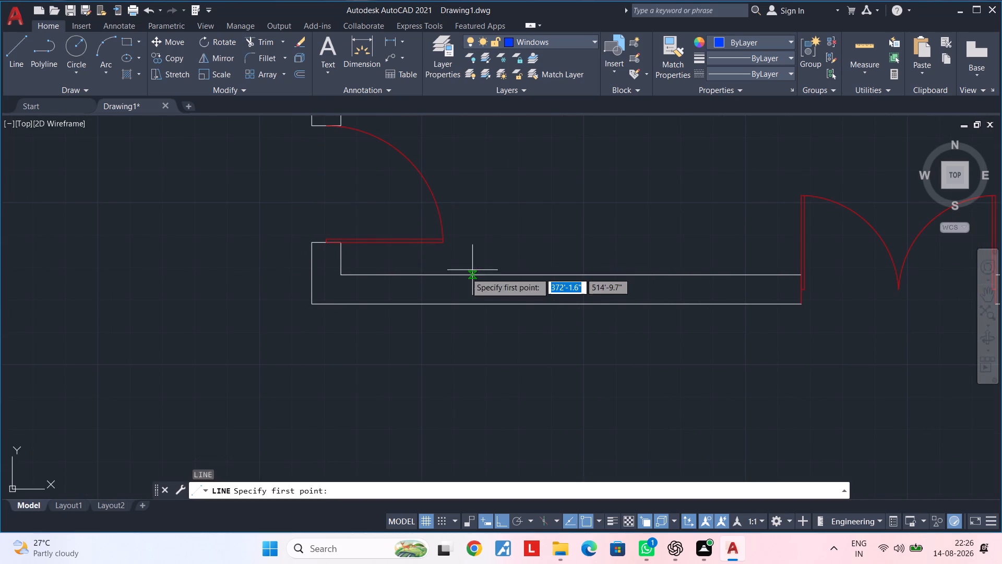
{"action": "left_click", "coordinate": [447, 275]}
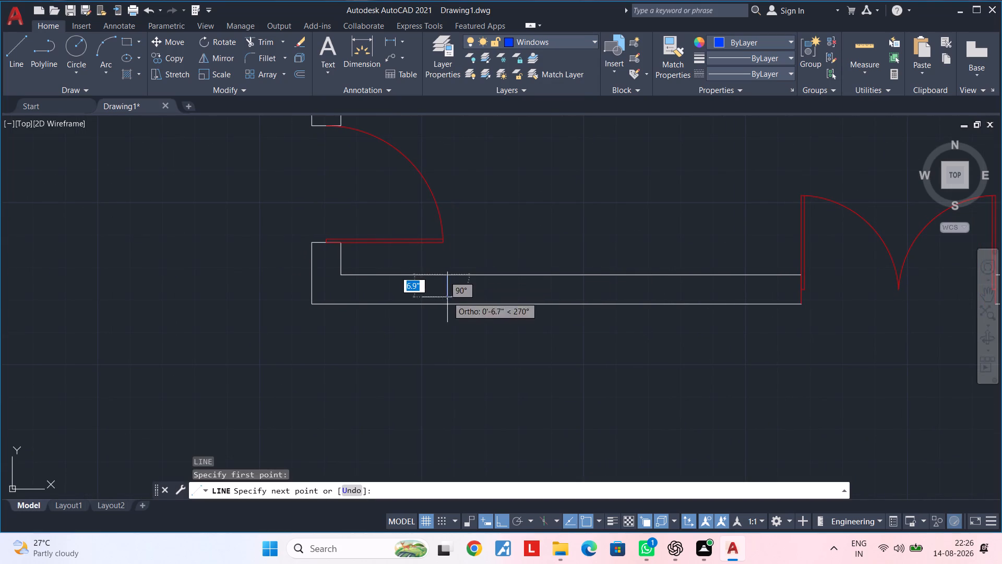
{"action": "left_click", "coordinate": [445, 308]}
{"action": "key", "text": "Escape"}
{"action": "key", "text": "Escape"}
{"action": "key", "text": "Escape"}
Offset the line across the south wall 4' to the east as the window's other end.
{"action": "type", "text": "of"}
{"action": "key", "text": "space"}
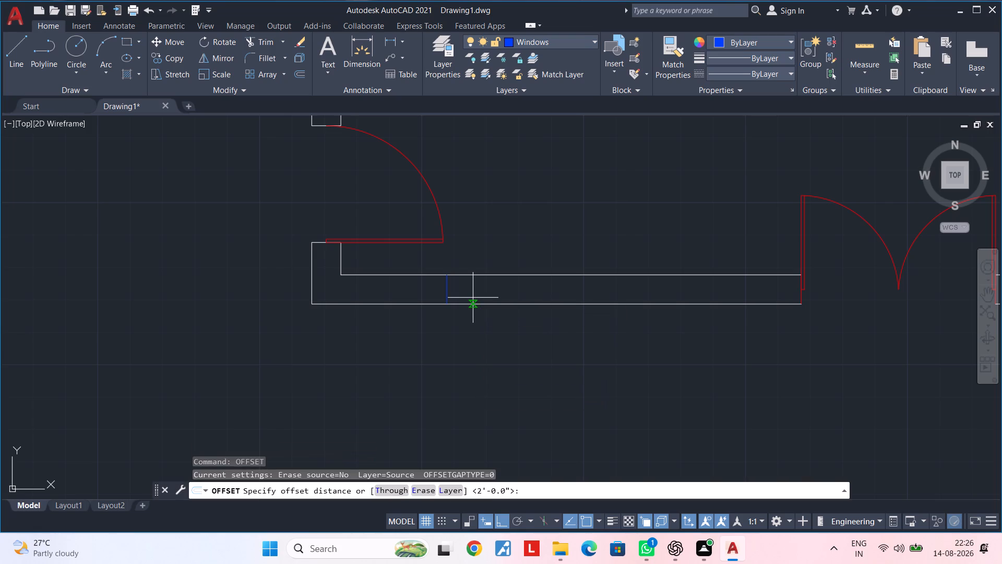
{"action": "type", "text": "4'"}
{"action": "key", "text": "Return"}
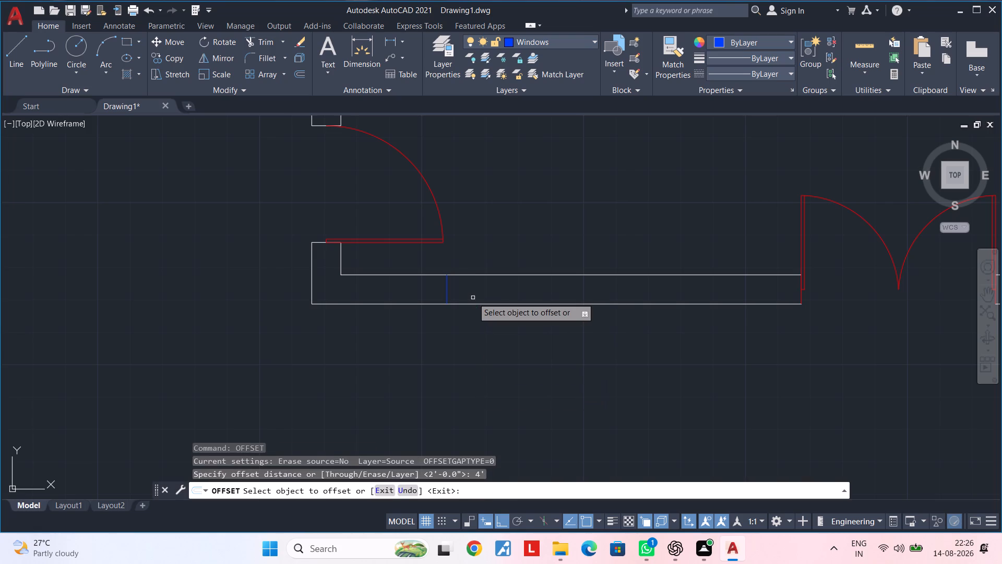
{"action": "left_click", "coordinate": [445, 291]}
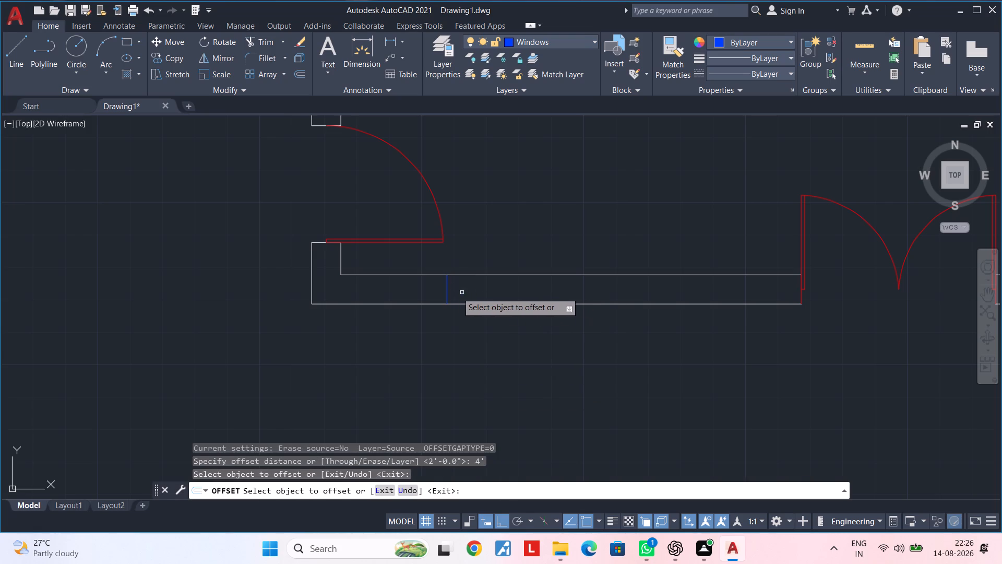
{"action": "left_click", "coordinate": [445, 292]}
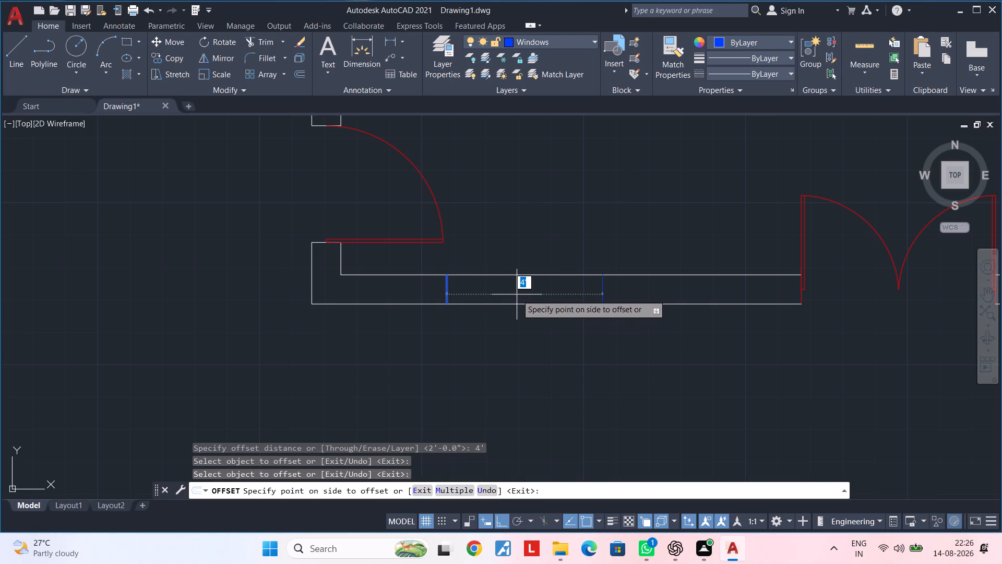
{"action": "left_click", "coordinate": [517, 295]}
{"action": "middle_click_drag", "start_coordinate": [542, 295], "coordinate": [516, 304]}
{"action": "key", "text": "Escape"}
{"action": "key", "text": "Escape"}
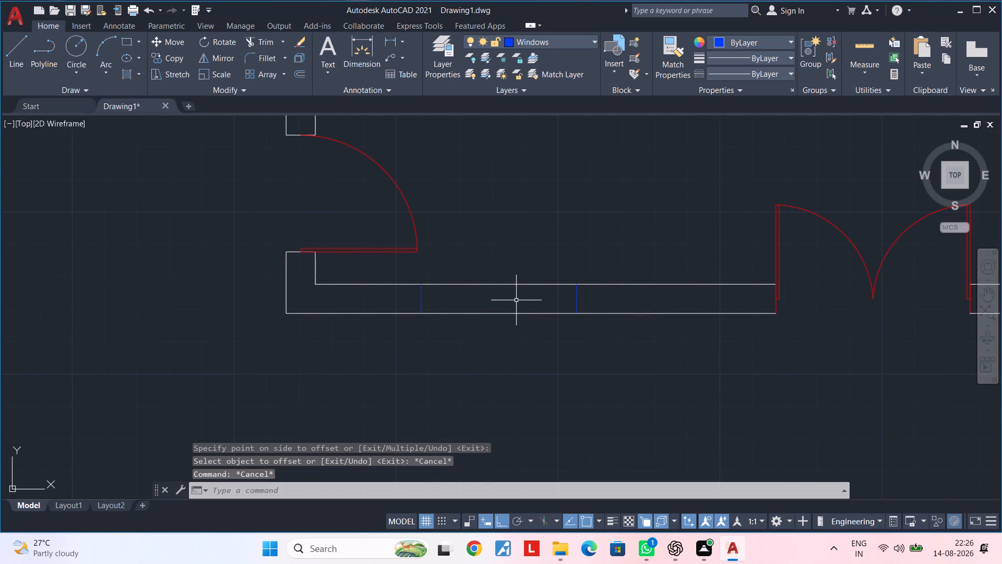
Draw a horizontal line joining the midpoints of the two window end lines in the south wall.
{"action": "key", "text": "l"}
{"action": "key", "text": "space"}
{"action": "scroll", "coordinate": [435, 300], "scroll_direction": "up", "scroll_amount": 2}
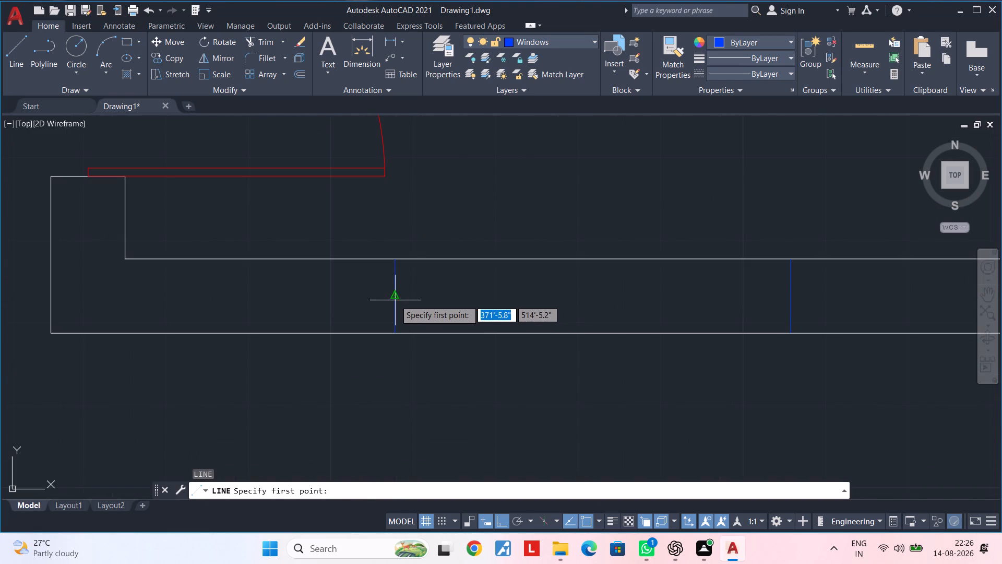
{"action": "left_click", "coordinate": [395, 300]}
{"action": "left_click", "coordinate": [791, 297]}
{"action": "key", "text": "Escape"}
{"action": "key", "text": "Escape"}
{"action": "key", "text": "Escape"}
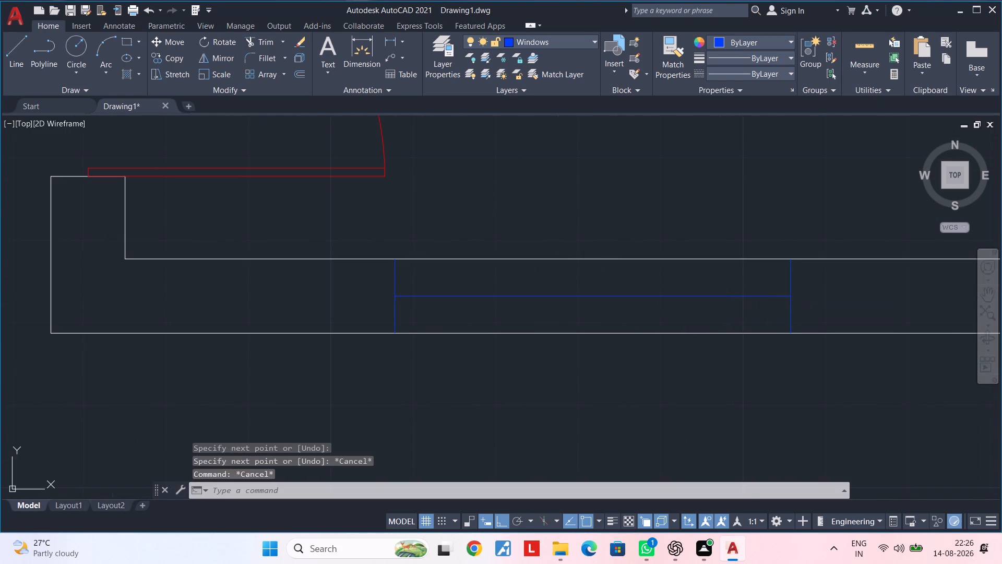
Offset the window's horizontal centre line 1" to both its north and south sides.
{"action": "type", "text": "of 1\""}
{"action": "key", "text": "Return"}
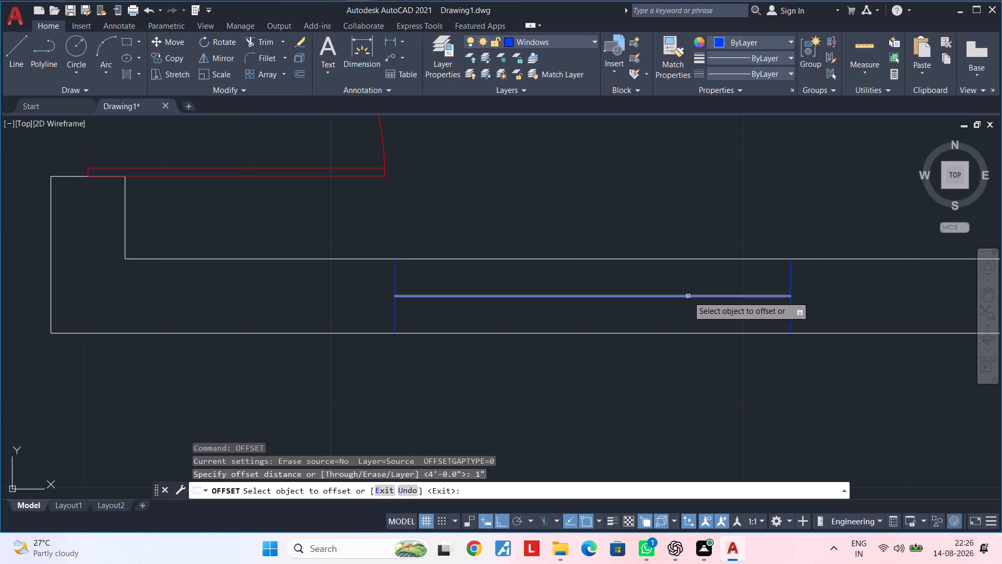
{"action": "left_click", "coordinate": [688, 296]}
{"action": "left_click", "coordinate": [689, 283]}
{"action": "left_click", "coordinate": [689, 298]}
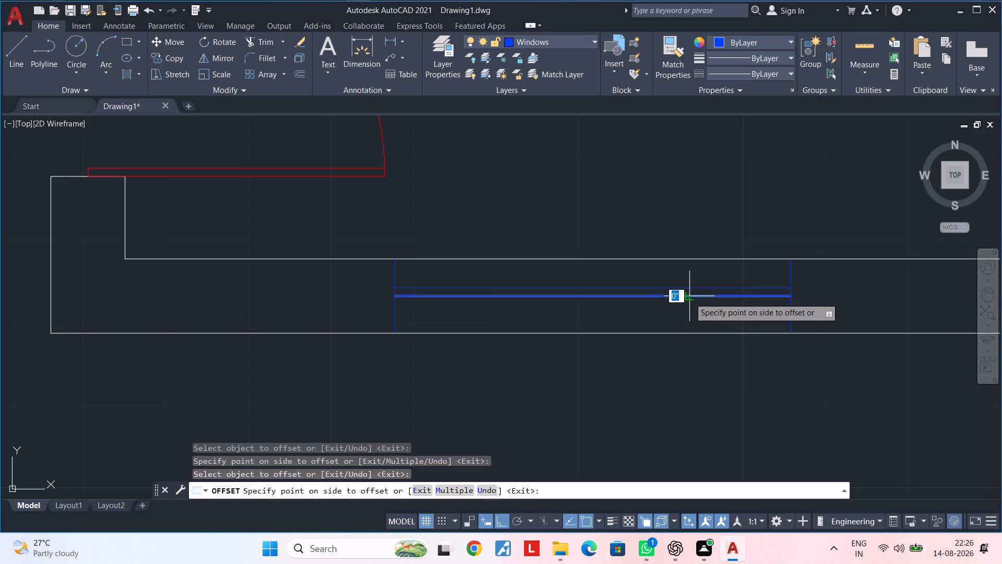
{"action": "left_click", "coordinate": [689, 314]}
{"action": "scroll", "coordinate": [693, 315], "scroll_direction": "down", "scroll_amount": 2}
{"action": "middle_click_drag", "start_coordinate": [687, 323], "coordinate": [526, 339]}
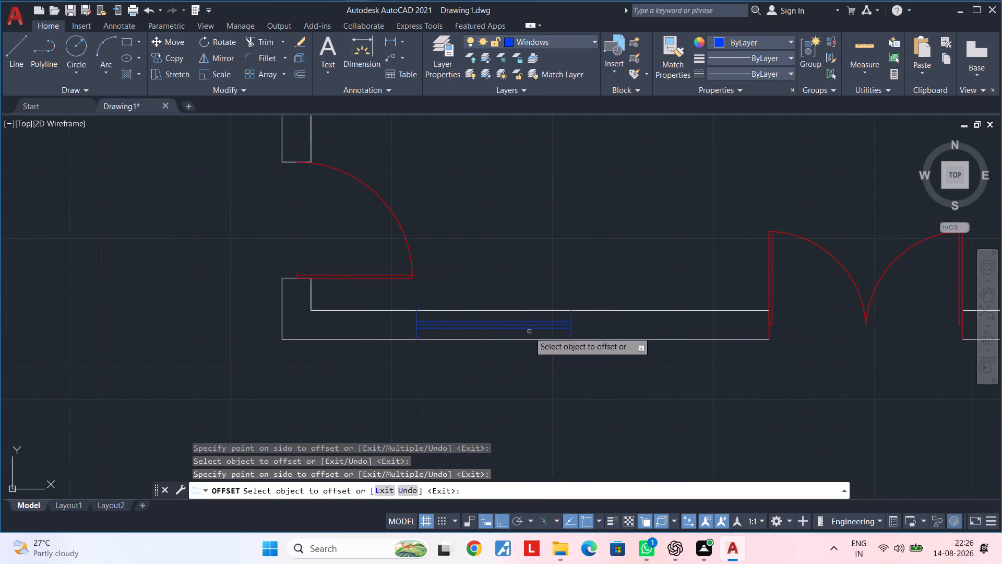
{"action": "key", "text": "Escape"}
{"action": "key", "text": "Escape"}
{"action": "key", "text": "Escape"}
{"action": "key", "text": "Escape"}
{"action": "key", "text": "Escape"}
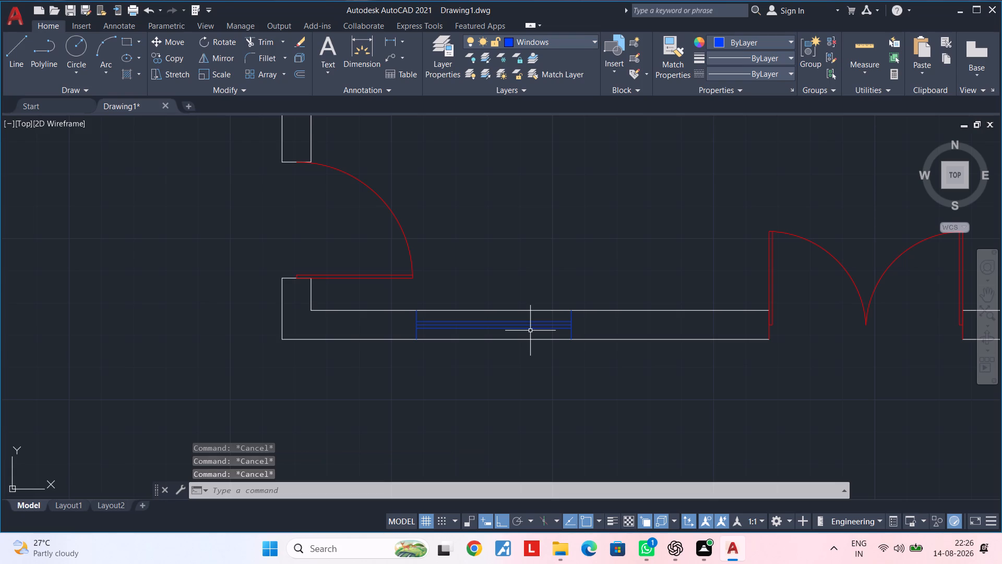
{"action": "key", "text": "Escape"}
{"action": "key", "text": "Escape"}
Define a block named W from the five window lines in the south wall.
{"action": "left_click", "coordinate": [404, 302]}
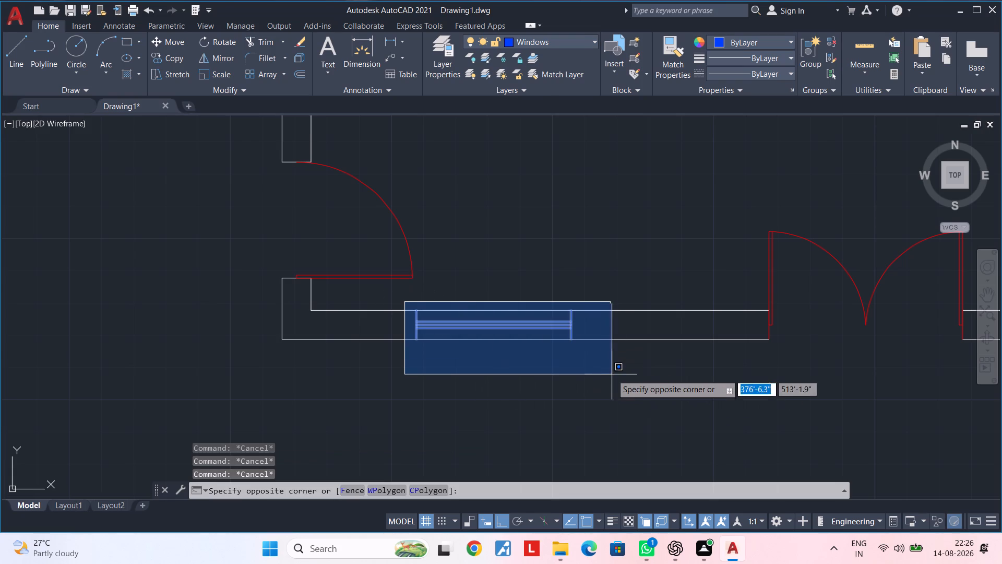
{"action": "left_click", "coordinate": [621, 367]}
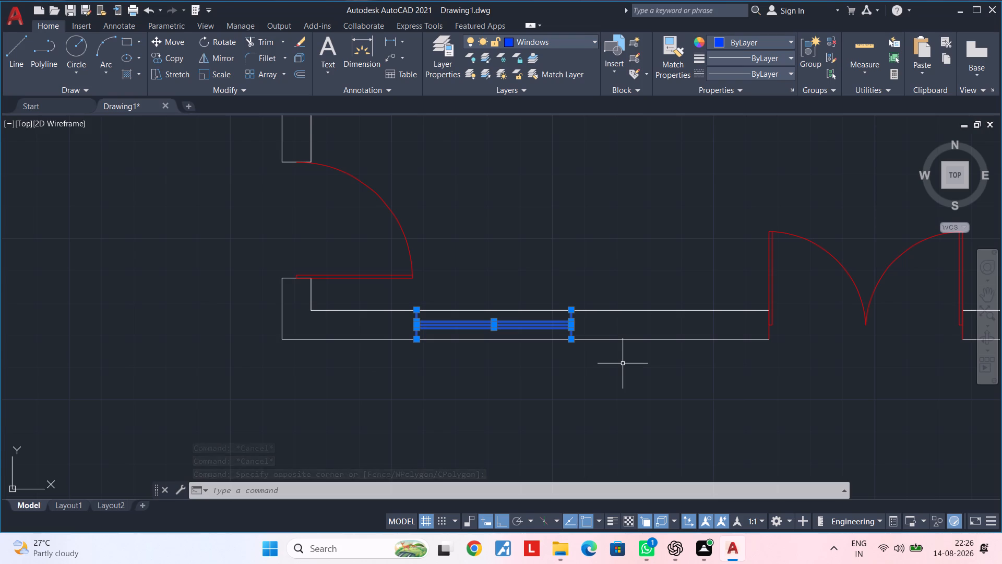
{"action": "type", "text": "b"}
{"action": "key", "text": "space"}
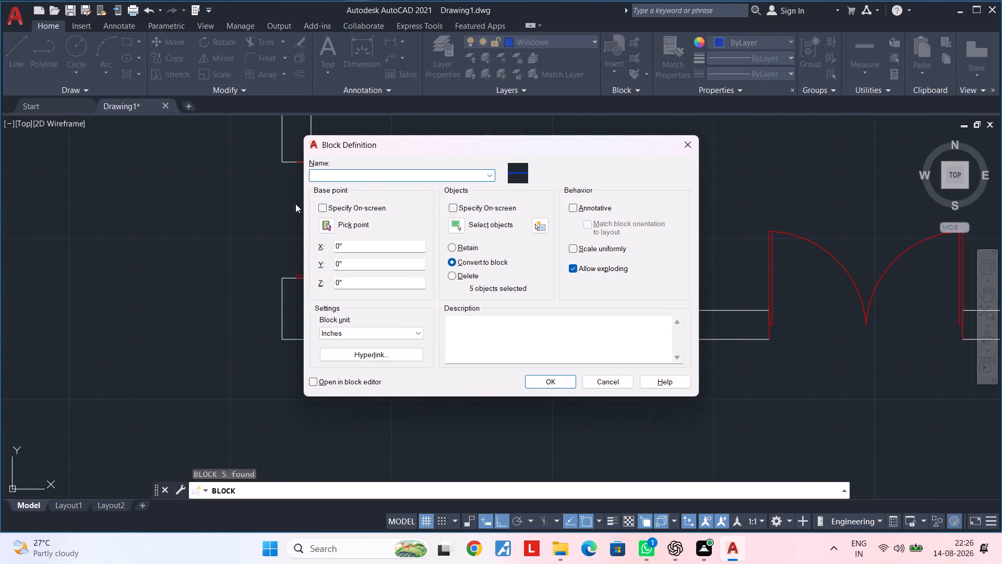
{"action": "left_click", "coordinate": [365, 175]}
{"action": "key", "text": "shift+w"}
{"action": "key", "text": "Return"}
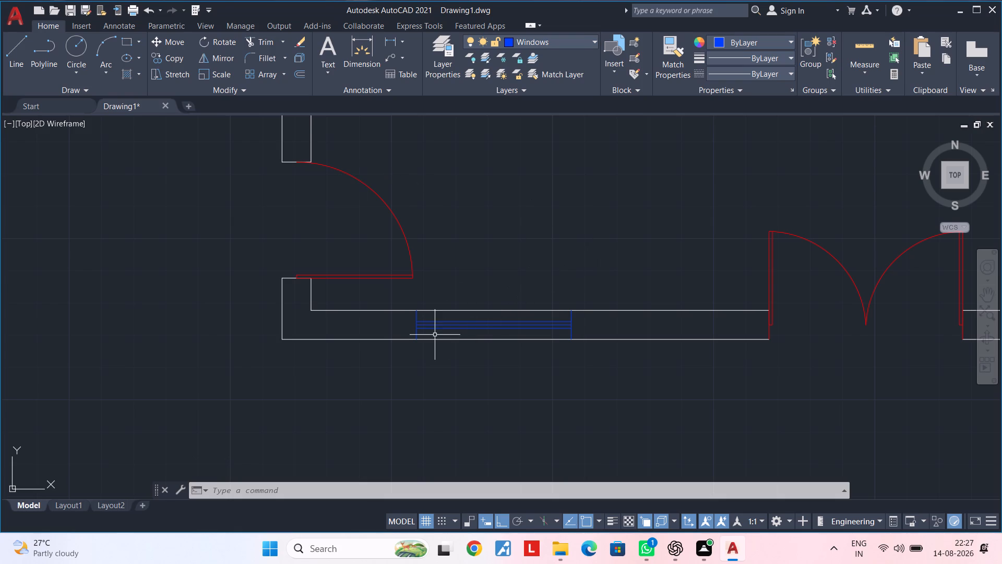
Copy the window block from its northwest corner into the exterior south wall east of the double door, just past the next room's door.
{"action": "middle_click_drag", "start_coordinate": [435, 336], "coordinate": [433, 387]}
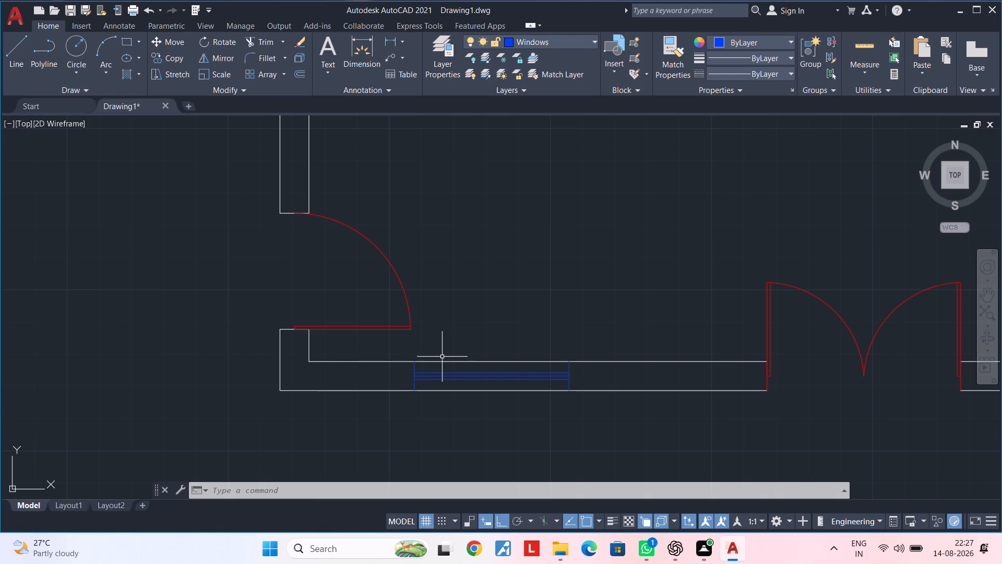
{"action": "scroll", "coordinate": [612, 425], "scroll_direction": "down", "scroll_amount": 2}
{"action": "middle_click_drag", "start_coordinate": [699, 421], "coordinate": [694, 421]}
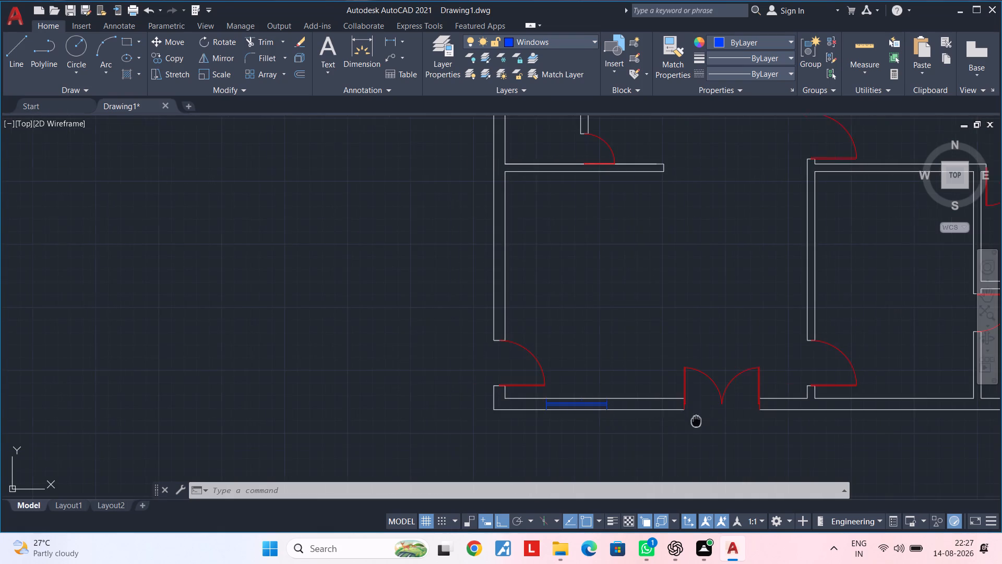
{"action": "middle_click_drag", "start_coordinate": [694, 421], "coordinate": [408, 385]}
{"action": "middle_click_drag", "start_coordinate": [437, 391], "coordinate": [500, 391]}
{"action": "key", "text": "Escape"}
{"action": "scroll", "coordinate": [316, 361], "scroll_direction": "up", "scroll_amount": 2}
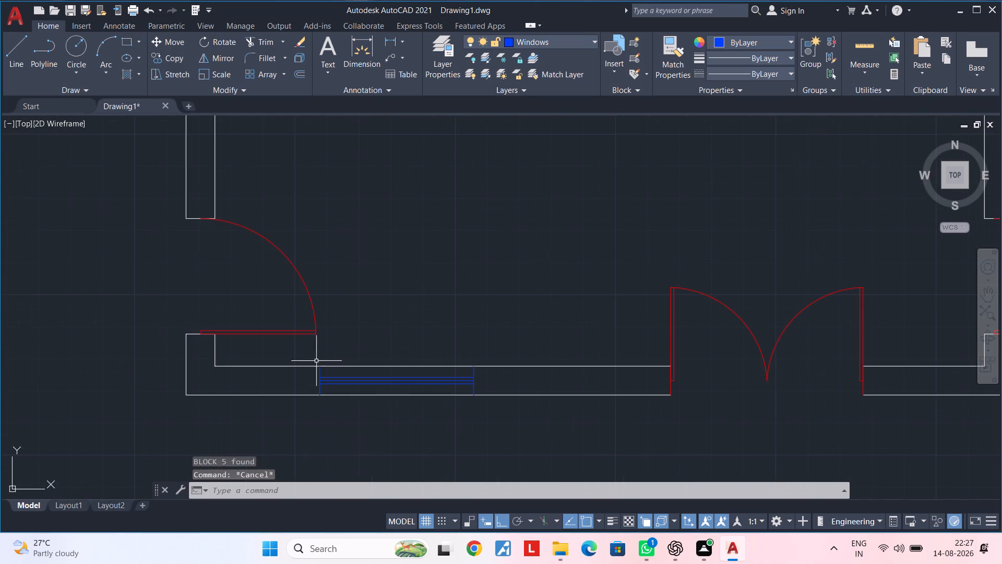
{"action": "left_click", "coordinate": [307, 358]}
{"action": "left_click", "coordinate": [495, 410]}
{"action": "type", "text": "co"}
{"action": "key", "text": "space"}
{"action": "left_click", "coordinate": [323, 369]}
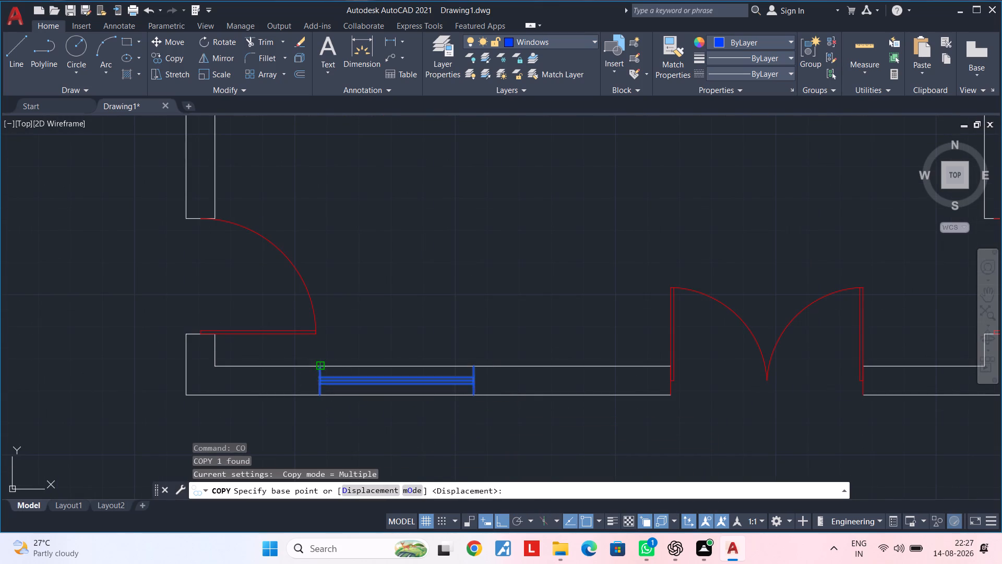
{"action": "scroll", "coordinate": [594, 380], "scroll_direction": "down", "scroll_amount": 2}
{"action": "middle_click_drag", "start_coordinate": [628, 383], "coordinate": [354, 389]}
{"action": "scroll", "coordinate": [568, 385], "scroll_direction": "up", "scroll_amount": 1}
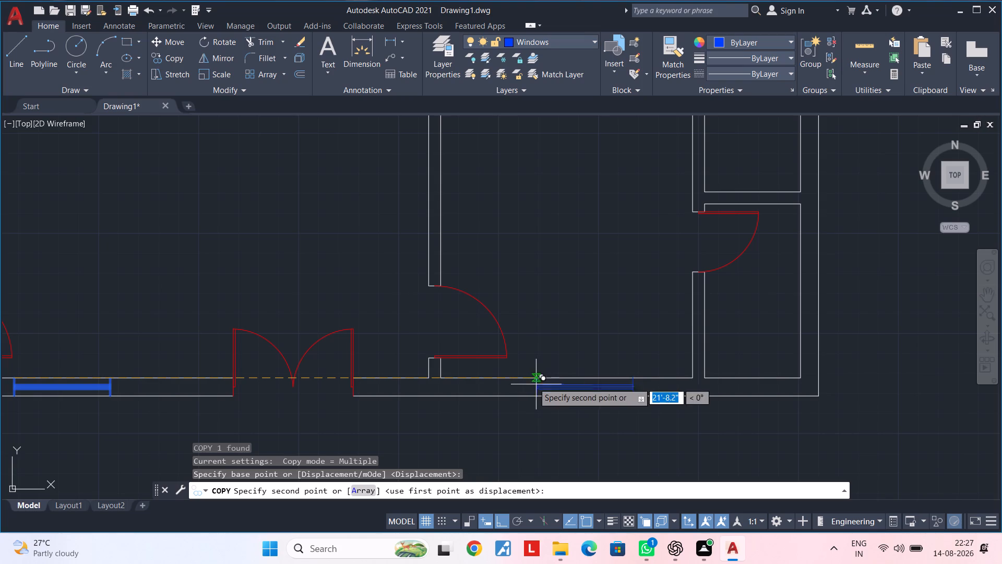
{"action": "scroll", "coordinate": [520, 379], "scroll_direction": "up", "scroll_amount": 2}
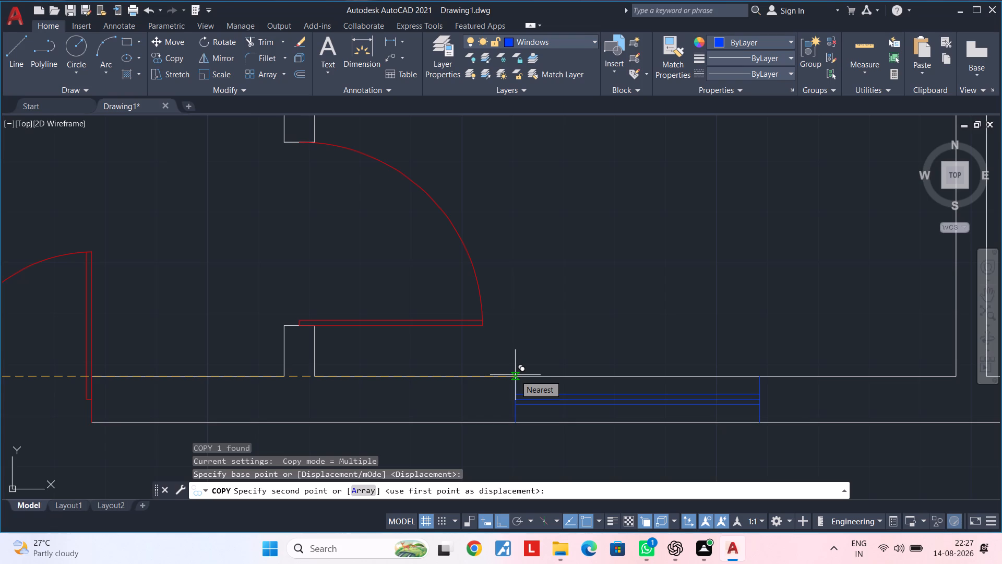
{"action": "left_click", "coordinate": [515, 375]}
Turn Ortho off and place another copy of the window block in the exterior north wall of the northeast room.
{"action": "scroll", "coordinate": [587, 422], "scroll_direction": "down", "scroll_amount": 2}
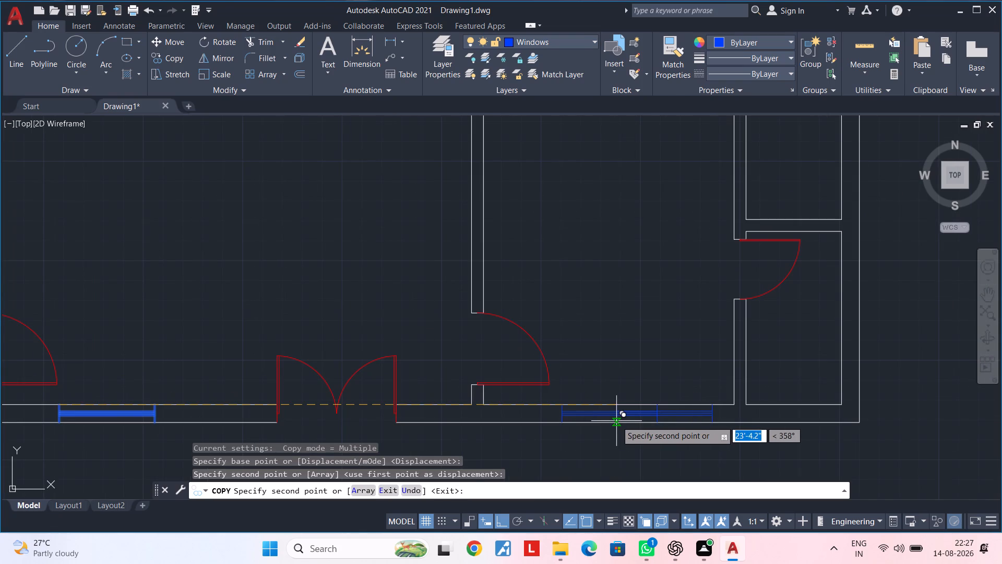
{"action": "middle_click_drag", "start_coordinate": [650, 426], "coordinate": [607, 448]}
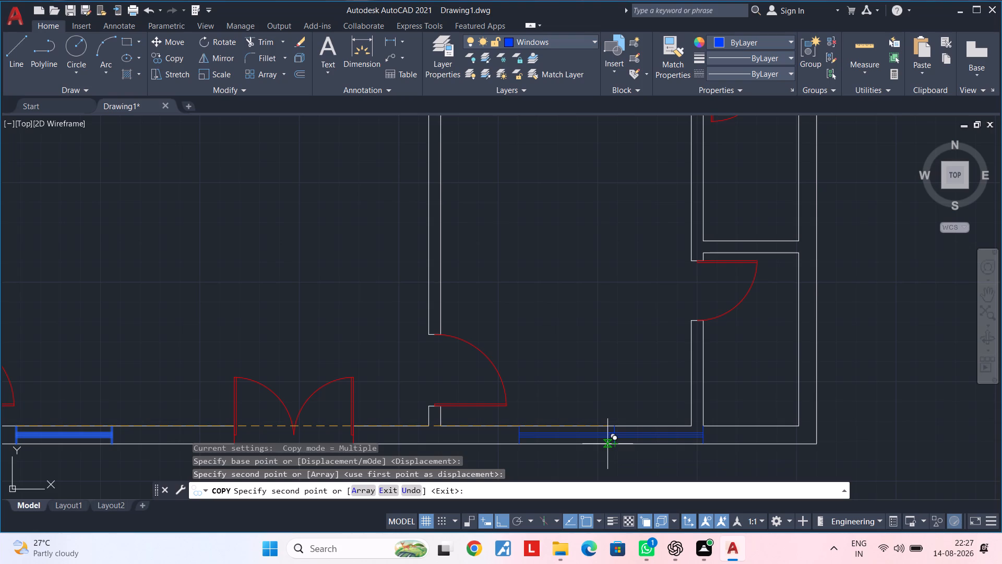
{"action": "scroll", "coordinate": [594, 346], "scroll_direction": "down", "scroll_amount": 3}
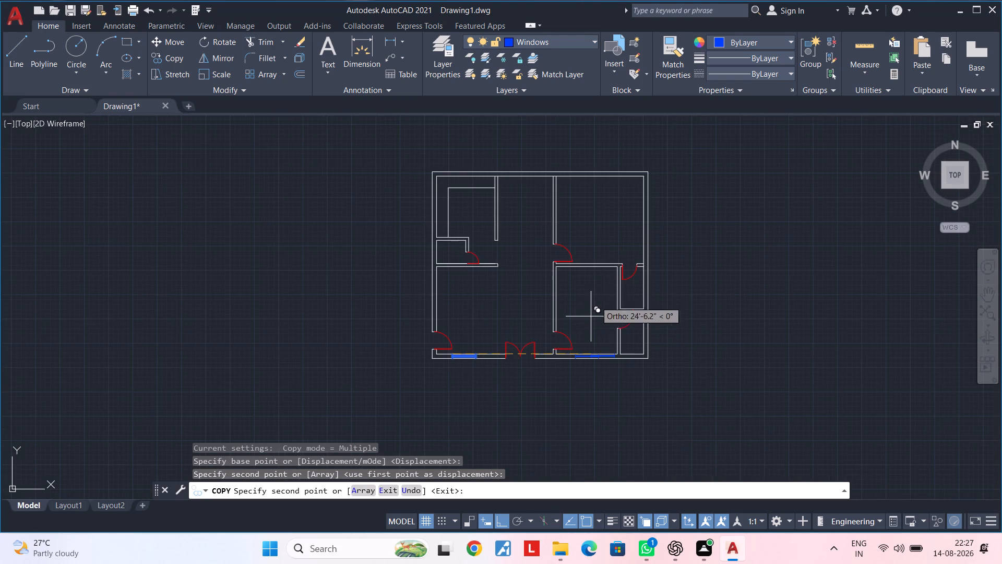
{"action": "left_click", "coordinate": [504, 522]}
{"action": "middle_click_drag", "start_coordinate": [605, 234], "coordinate": [603, 249]}
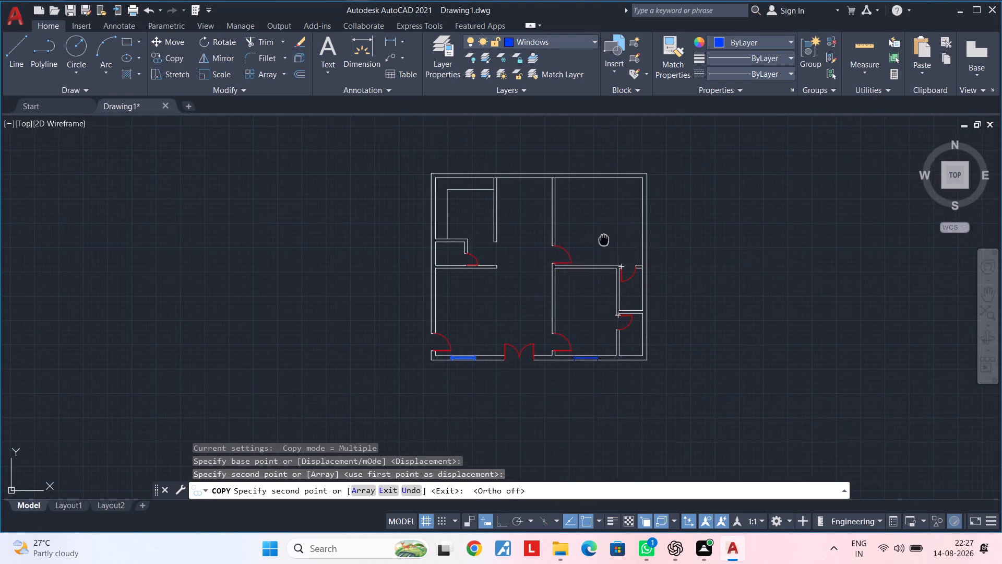
{"action": "middle_click_drag", "start_coordinate": [603, 249], "coordinate": [593, 313]}
{"action": "scroll", "coordinate": [577, 262], "scroll_direction": "up", "scroll_amount": 2}
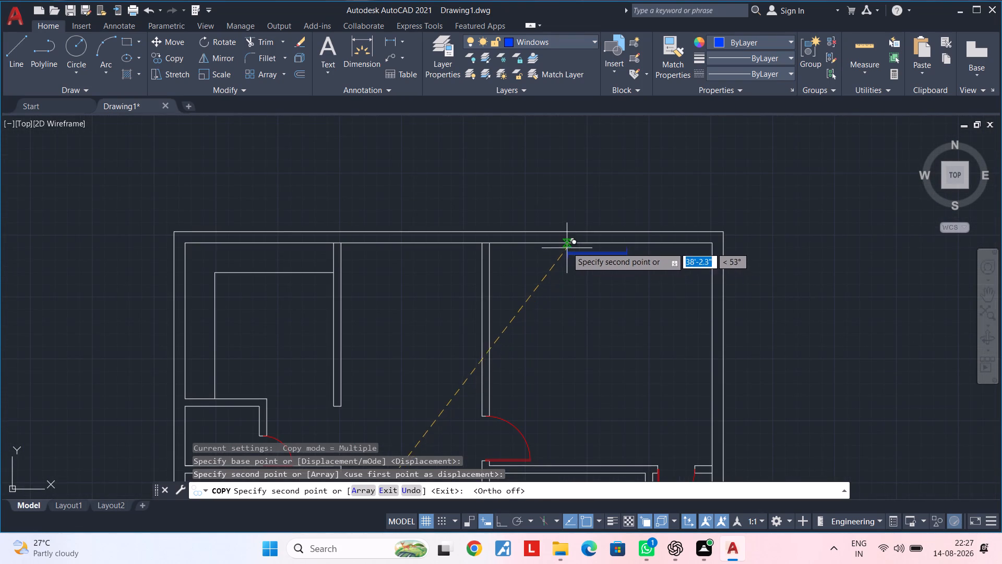
{"action": "scroll", "coordinate": [544, 230], "scroll_direction": "up", "scroll_amount": 4}
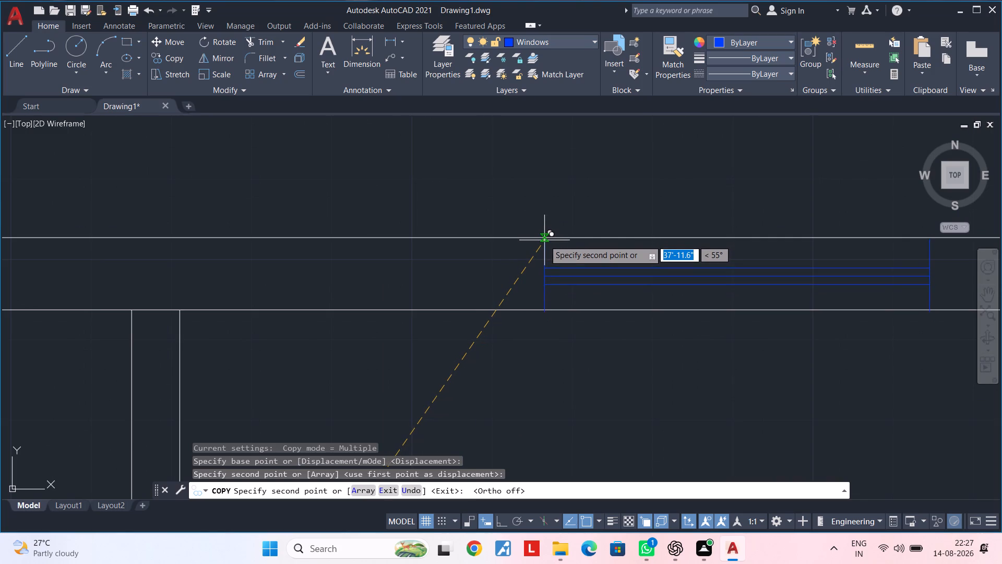
{"action": "scroll", "coordinate": [544, 237], "scroll_direction": "up", "scroll_amount": 1}
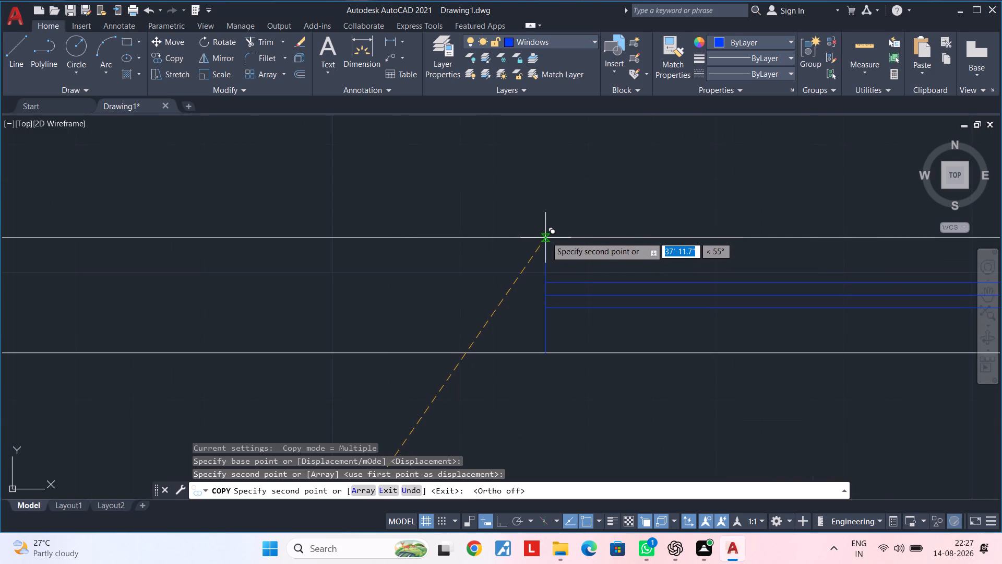
{"action": "left_click", "coordinate": [545, 239]}
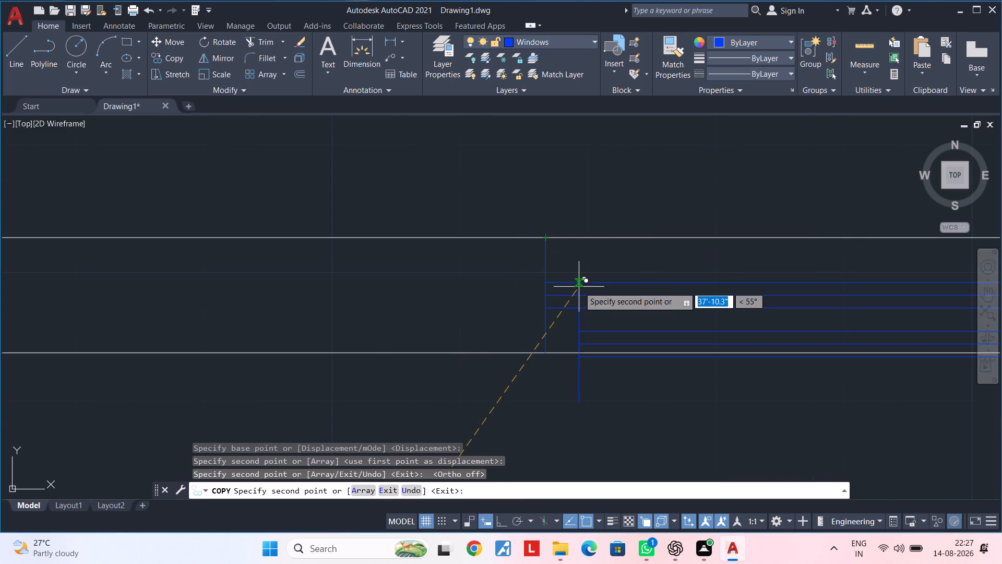
Place another copy of the window block in the exterior north wall of the middle north room.
{"action": "scroll", "coordinate": [586, 293], "scroll_direction": "down", "scroll_amount": 5}
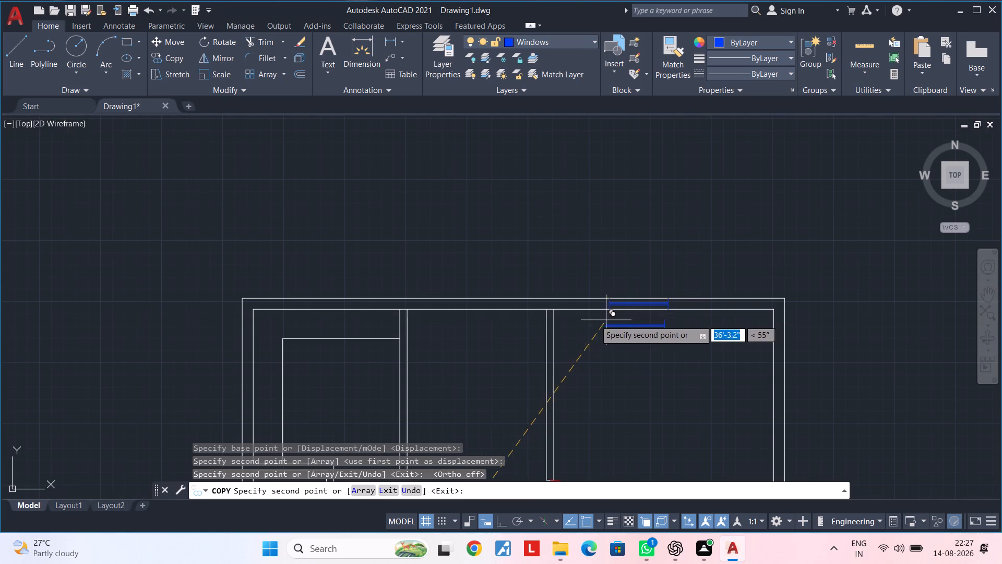
{"action": "middle_click_drag", "start_coordinate": [585, 320], "coordinate": [709, 321]}
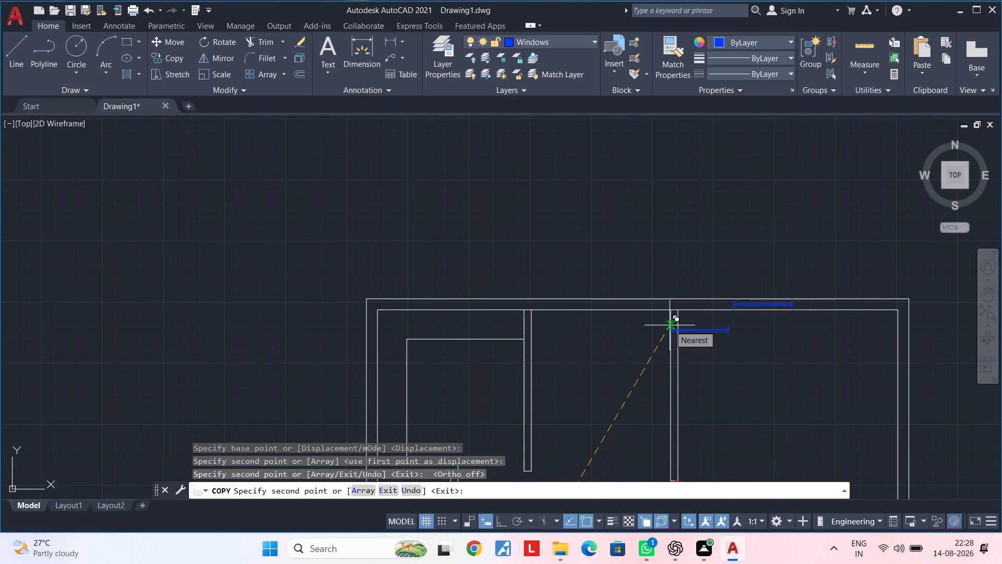
{"action": "scroll", "coordinate": [569, 300], "scroll_direction": "up", "scroll_amount": 1}
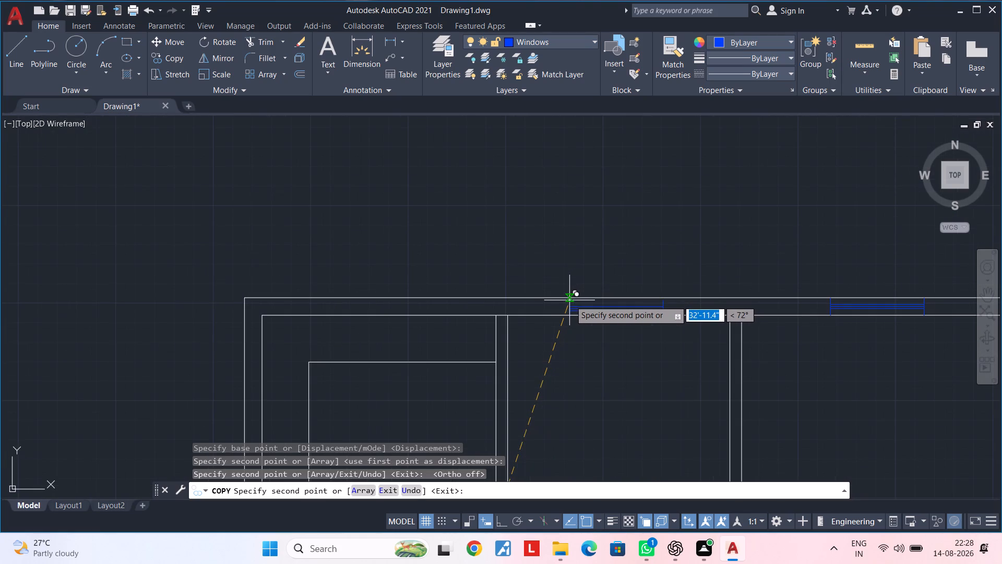
{"action": "left_click", "coordinate": [575, 298]}
Place a spare copy of the window block outside the building, west of its northwest corner, and finish copying.
{"action": "scroll", "coordinate": [573, 354], "scroll_direction": "down", "scroll_amount": 1}
{"action": "middle_click_drag", "start_coordinate": [579, 356], "coordinate": [604, 356]}
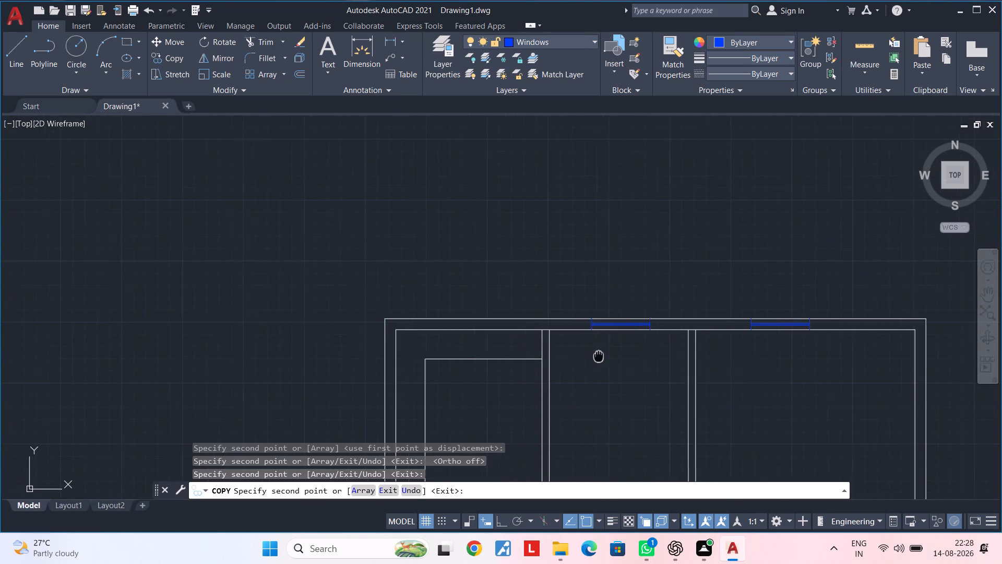
{"action": "middle_click_drag", "start_coordinate": [604, 356], "coordinate": [639, 350]}
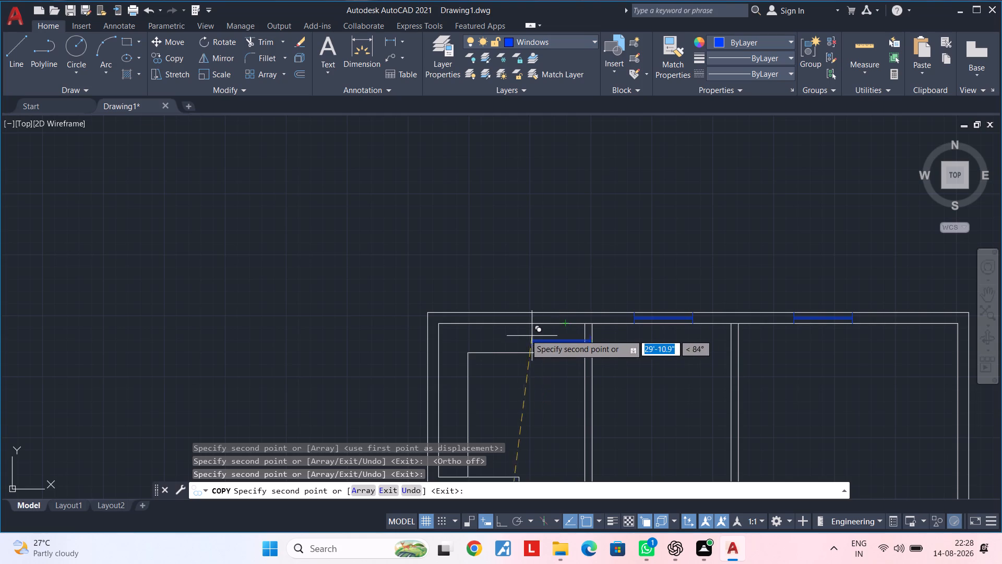
{"action": "middle_click_drag", "start_coordinate": [506, 330], "coordinate": [611, 272]}
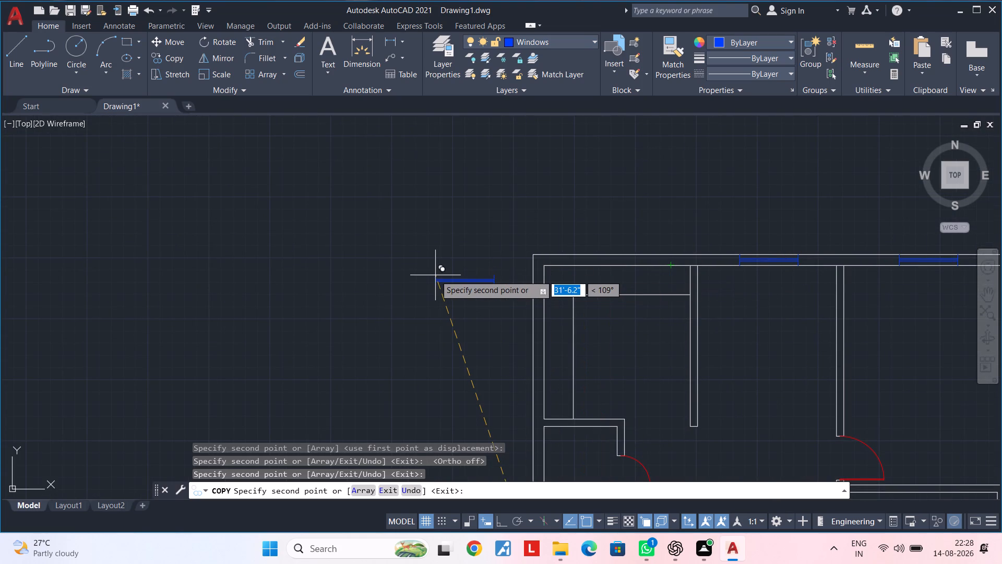
{"action": "left_click", "coordinate": [426, 265]}
{"action": "key", "text": "Escape"}
{"action": "key", "text": "Escape"}
{"action": "key", "text": "Escape"}
{"action": "middle_click_drag", "start_coordinate": [475, 283], "coordinate": [480, 280]}
{"action": "key", "text": "Escape"}
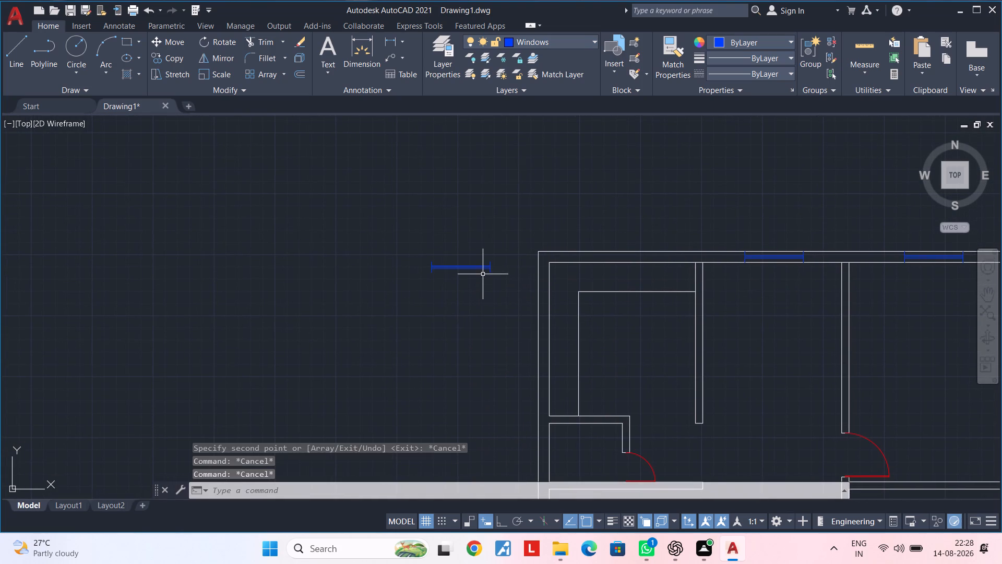
{"action": "key", "text": "Escape"}
{"action": "key", "text": "Escape"}
{"action": "key", "text": "Escape"}
{"action": "key", "text": "Escape"}
{"action": "key", "text": "Escape"}
{"action": "key", "text": "Escape"}
{"action": "key", "text": "Escape"}
{"action": "key", "text": "Escape"}
{"action": "key", "text": "Escape"}
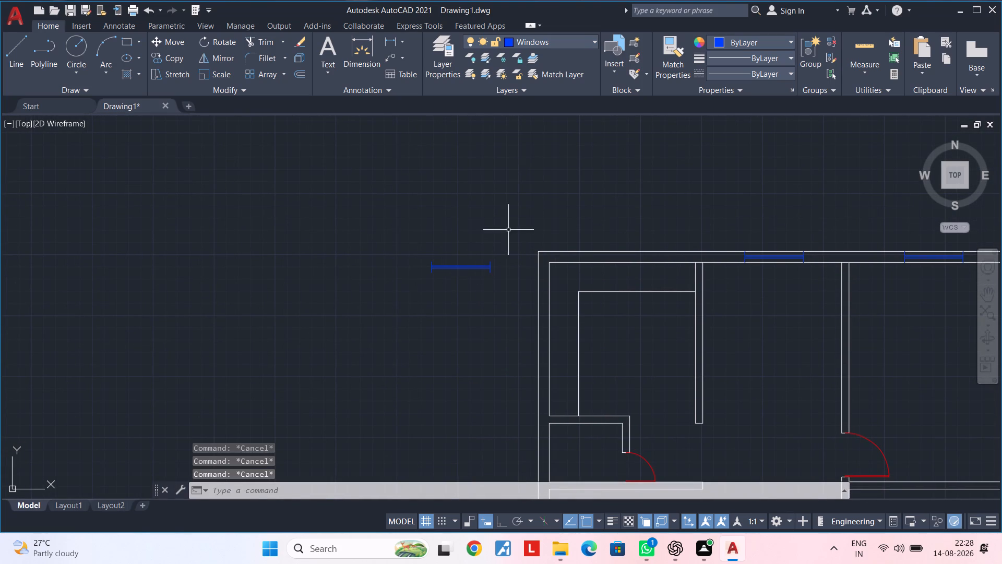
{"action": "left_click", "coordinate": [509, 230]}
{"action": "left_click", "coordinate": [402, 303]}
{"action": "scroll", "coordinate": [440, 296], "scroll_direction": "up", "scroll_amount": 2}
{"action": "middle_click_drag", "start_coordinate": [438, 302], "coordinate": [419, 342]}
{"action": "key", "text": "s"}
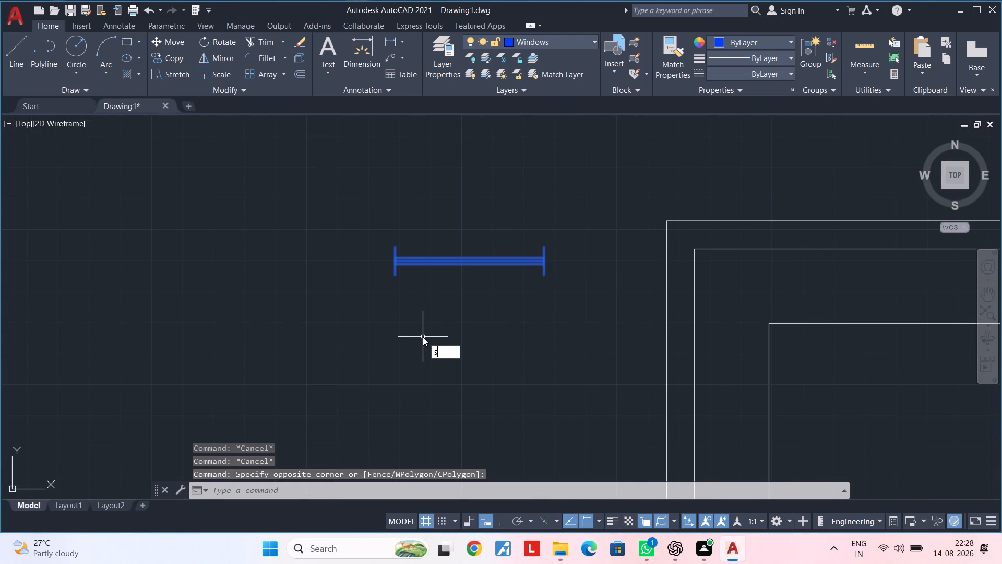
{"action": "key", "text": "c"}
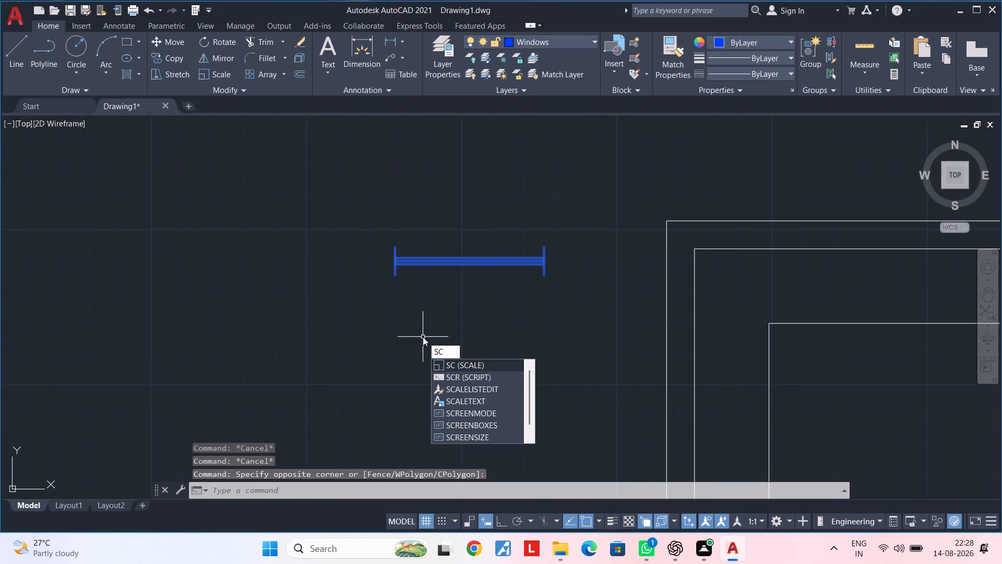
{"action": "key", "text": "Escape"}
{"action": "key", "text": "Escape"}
Explode the spare window block outside the northwest corner into separate lines.
{"action": "left_click", "coordinate": [572, 209]}
{"action": "left_click", "coordinate": [376, 319]}
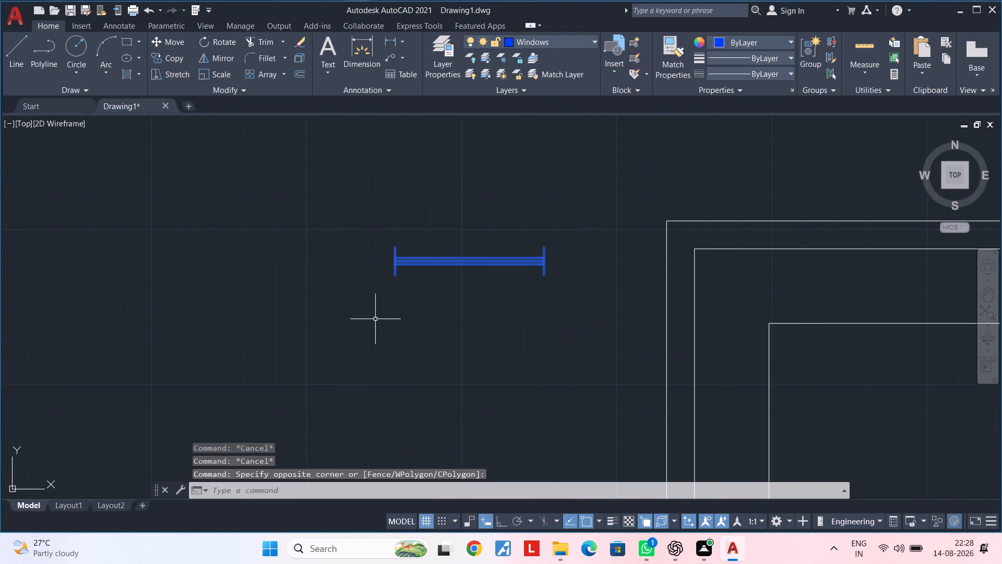
{"action": "type", "text": "x"}
{"action": "key", "text": "space"}
{"action": "middle_click_drag", "start_coordinate": [425, 311], "coordinate": [414, 320]}
{"action": "key", "text": "Escape"}
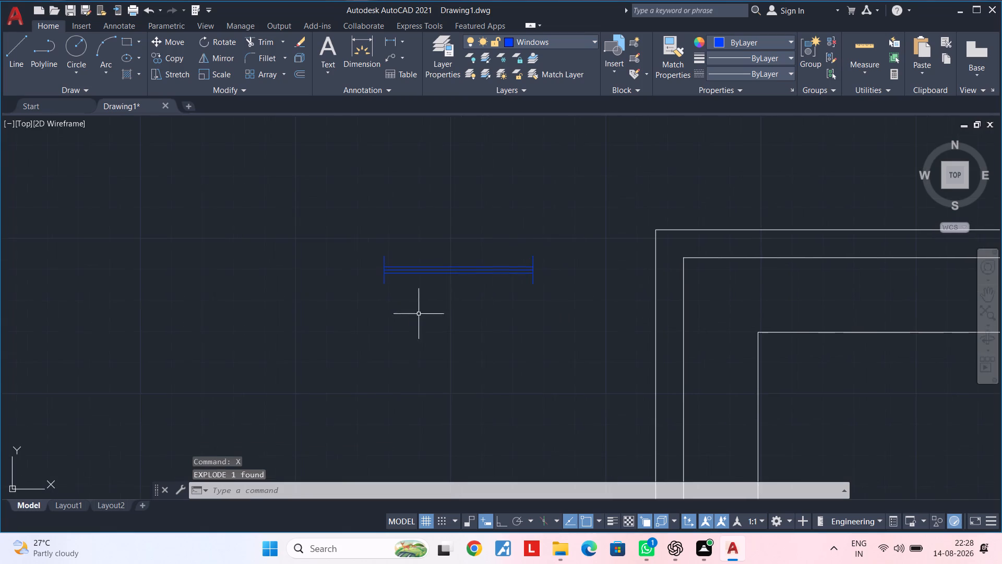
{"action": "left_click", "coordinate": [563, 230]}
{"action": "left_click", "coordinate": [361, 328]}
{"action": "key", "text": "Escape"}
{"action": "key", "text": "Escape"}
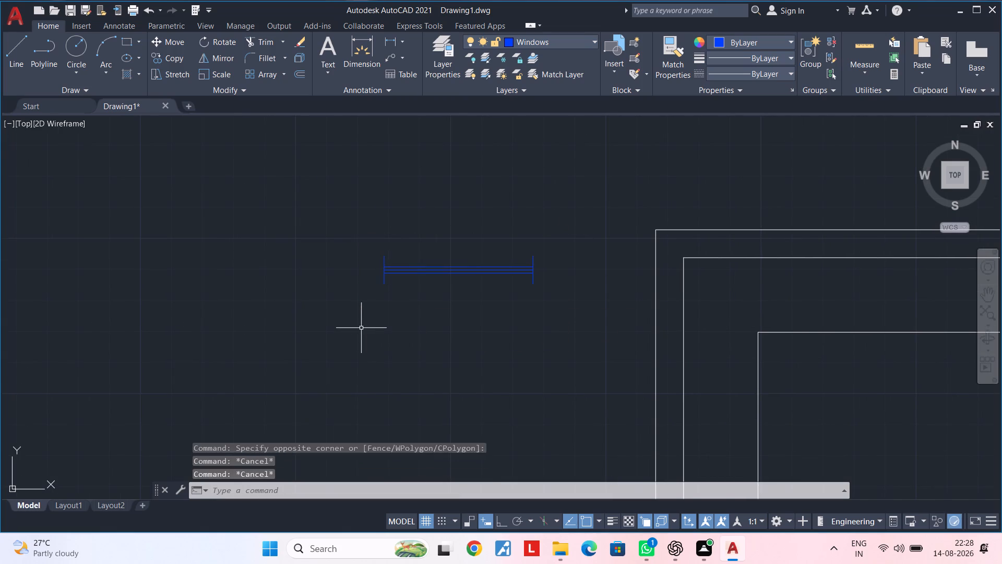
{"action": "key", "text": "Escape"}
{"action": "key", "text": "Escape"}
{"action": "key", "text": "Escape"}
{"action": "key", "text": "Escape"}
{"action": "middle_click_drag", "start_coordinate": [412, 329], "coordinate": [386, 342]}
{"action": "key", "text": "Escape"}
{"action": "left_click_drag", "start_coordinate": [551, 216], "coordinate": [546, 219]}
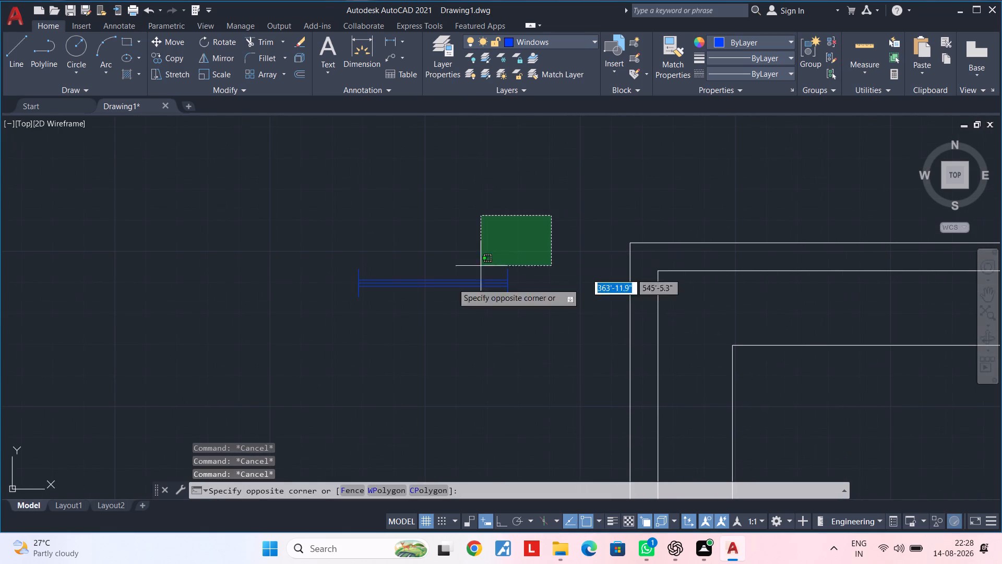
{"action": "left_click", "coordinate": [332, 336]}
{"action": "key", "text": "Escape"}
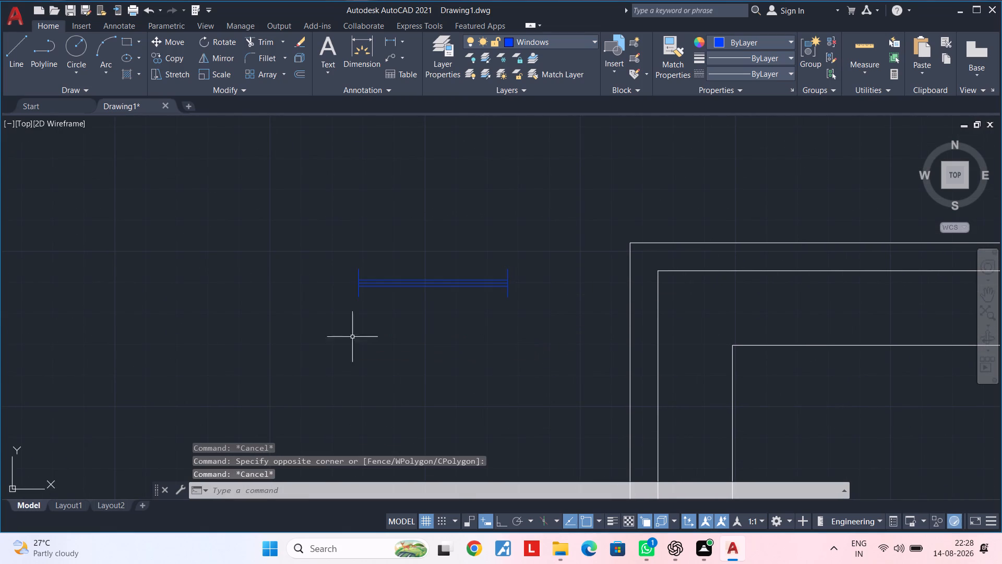
Copy the window block in the south wall west of the double door to the empty area west of the building.
{"action": "scroll", "coordinate": [438, 345], "scroll_direction": "down", "scroll_amount": 3}
{"action": "middle_click_drag", "start_coordinate": [446, 341], "coordinate": [441, 254]}
{"action": "middle_click_drag", "start_coordinate": [482, 345], "coordinate": [480, 262]}
{"action": "middle_click_drag", "start_coordinate": [563, 347], "coordinate": [556, 309]}
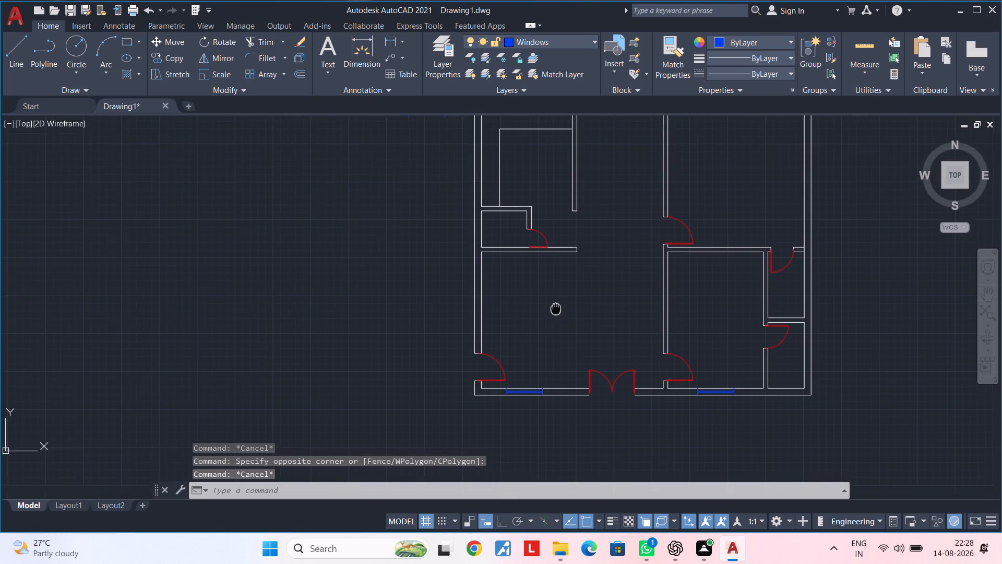
{"action": "scroll", "coordinate": [546, 389], "scroll_direction": "up", "scroll_amount": 2}
{"action": "left_click", "coordinate": [434, 383]}
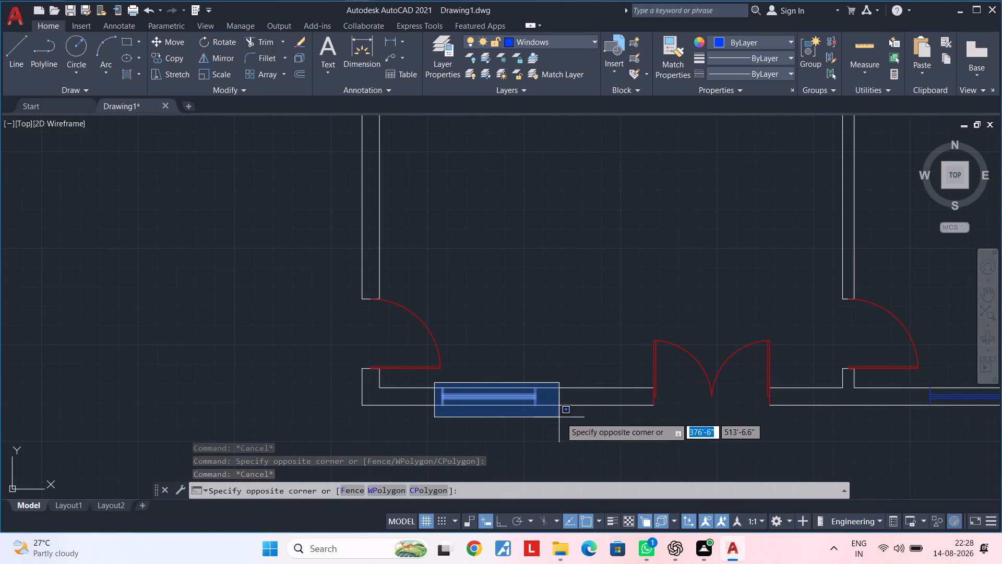
{"action": "left_click", "coordinate": [562, 417]}
{"action": "type", "text": "co"}
{"action": "key", "text": "space"}
{"action": "left_click", "coordinate": [548, 396]}
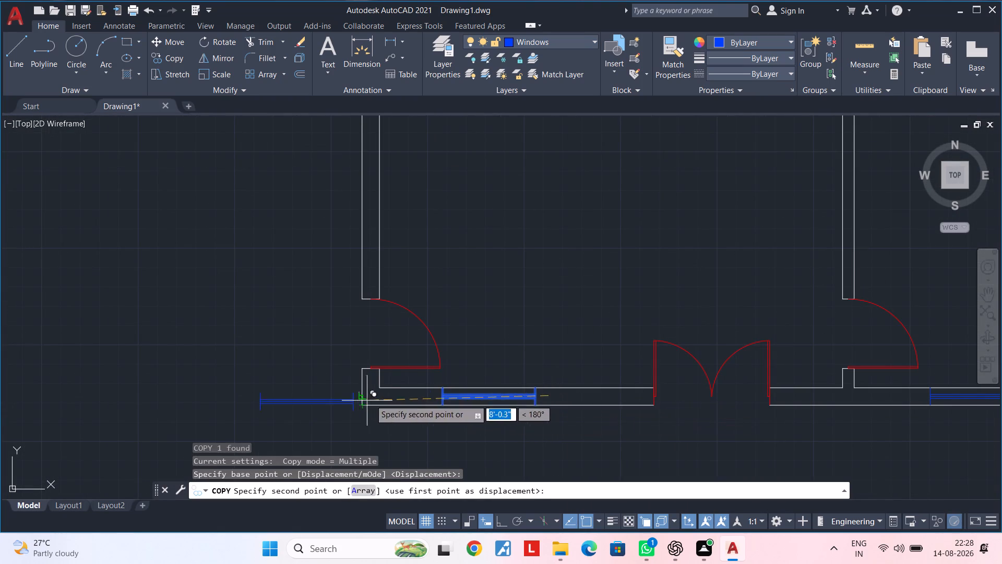
{"action": "middle_click_drag", "start_coordinate": [390, 397], "coordinate": [649, 377]}
{"action": "left_click", "coordinate": [494, 347]}
{"action": "key", "text": "Escape"}
Turn Ortho on and rotate the window block copy west of the building by 270° so it stands vertical.
{"action": "left_click_drag", "start_coordinate": [527, 296], "coordinate": [505, 311]}
{"action": "left_click", "coordinate": [362, 383]}
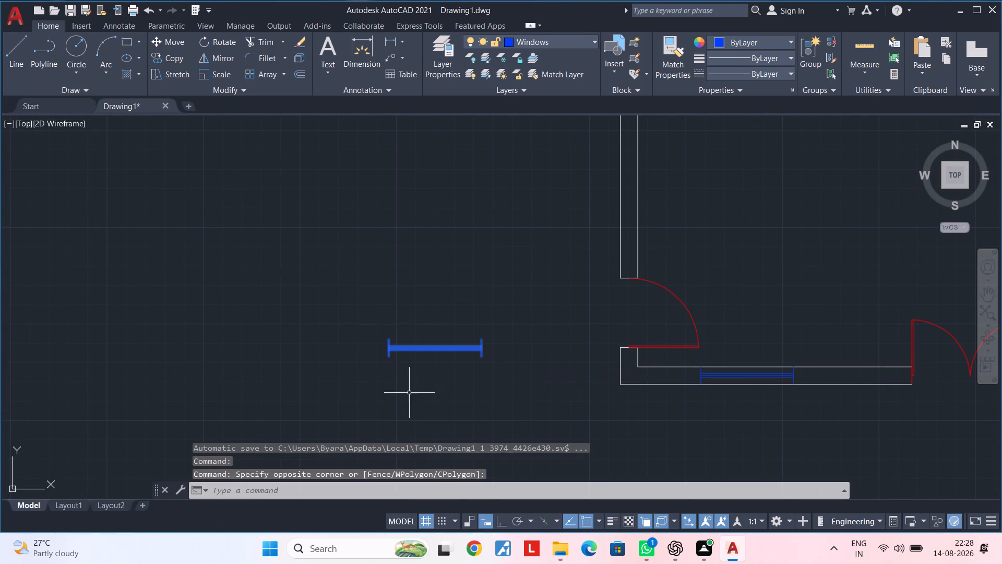
{"action": "left_click", "coordinate": [498, 522]}
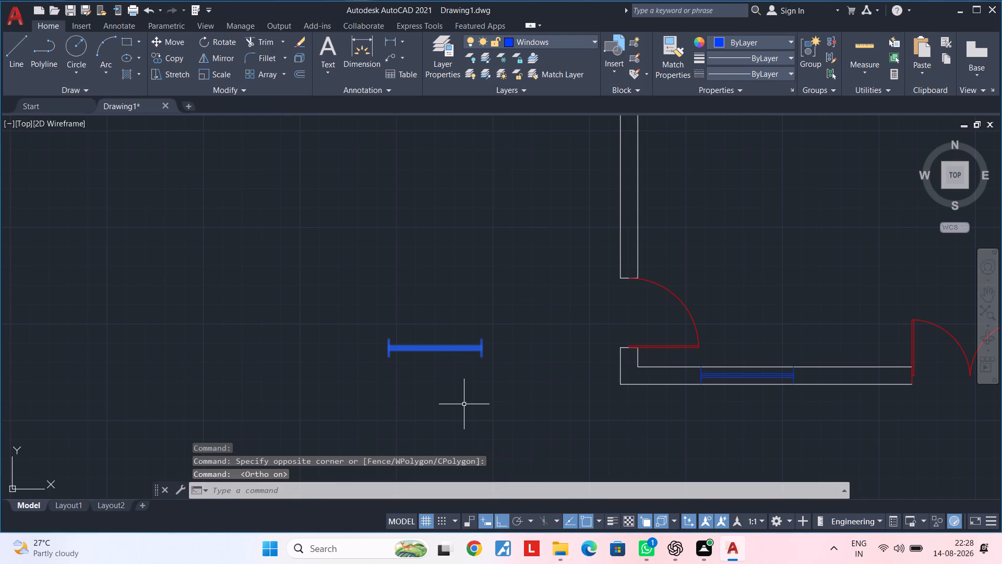
{"action": "type", "text": "ro"}
{"action": "key", "text": "space"}
{"action": "left_click", "coordinate": [467, 384]}
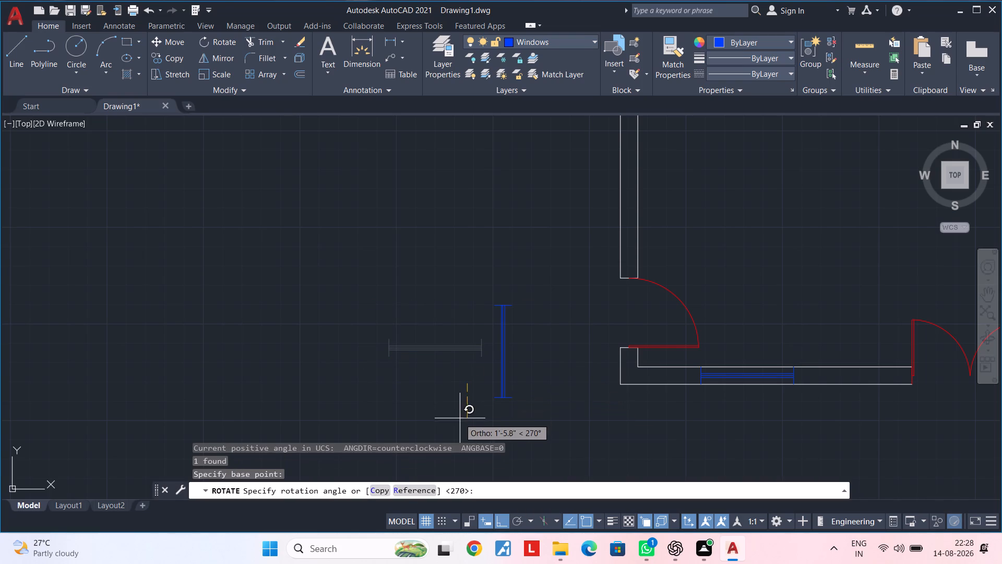
{"action": "left_click", "coordinate": [462, 417]}
{"action": "key", "text": "Escape"}
Copy the vertical window block from its northwest corner, with Ortho off, into the exterior west wall of the southwest room, north of the door.
{"action": "left_click_drag", "start_coordinate": [548, 268], "coordinate": [545, 273]}
{"action": "left_click", "coordinate": [445, 428]}
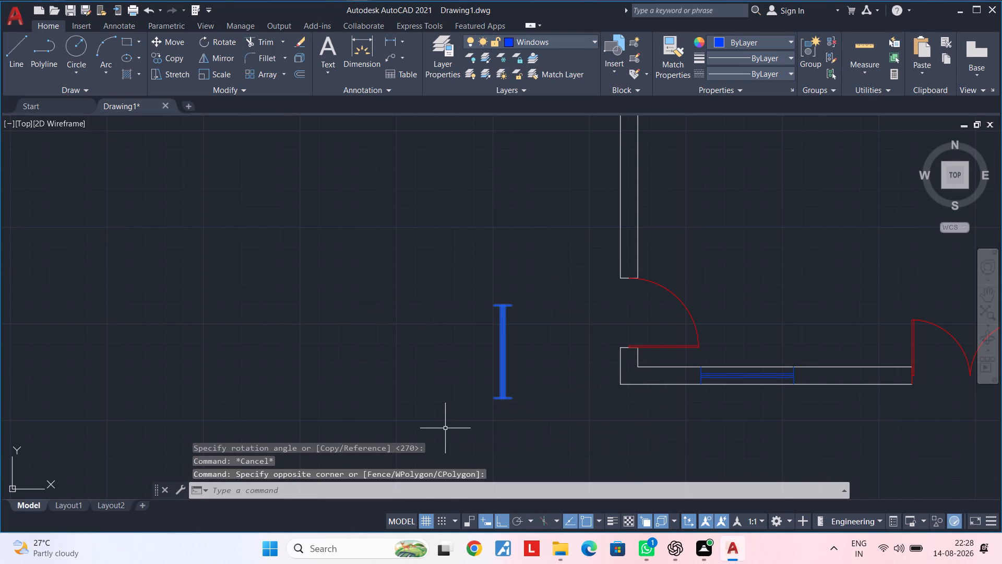
{"action": "key", "text": "c"}
{"action": "key", "text": "o"}
{"action": "key", "text": "space"}
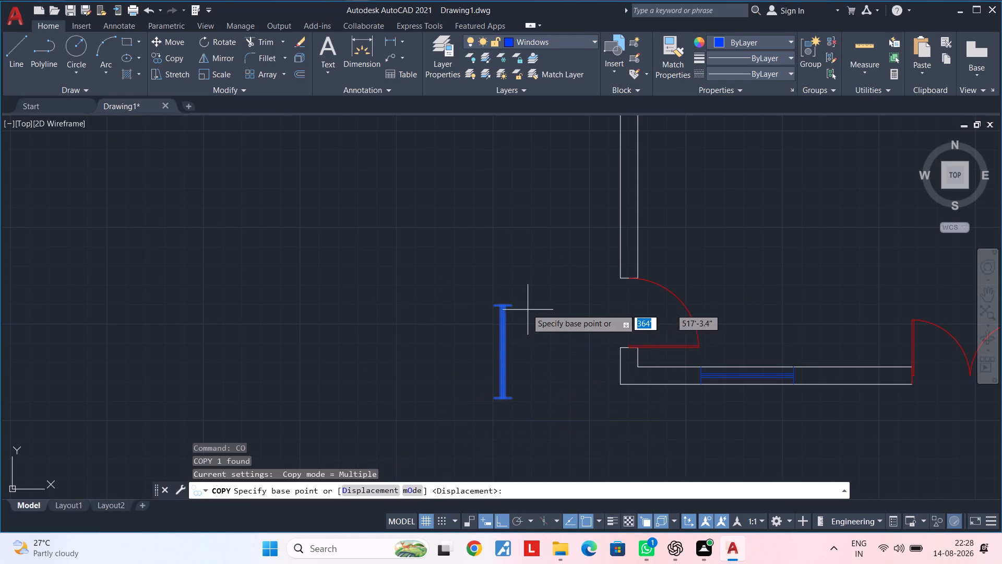
{"action": "scroll", "coordinate": [512, 309], "scroll_direction": "up", "scroll_amount": 4}
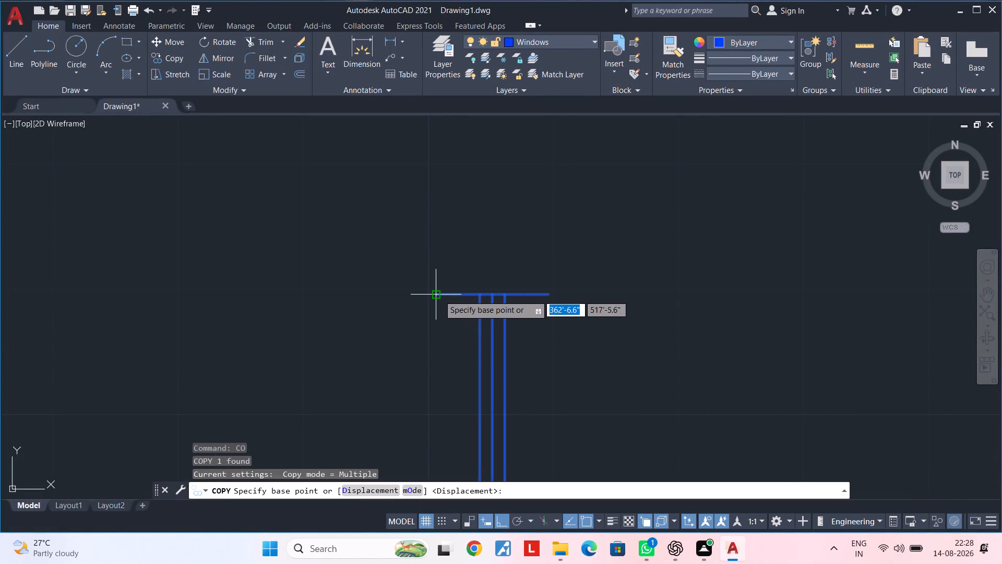
{"action": "left_click", "coordinate": [439, 295]}
{"action": "scroll", "coordinate": [559, 228], "scroll_direction": "down", "scroll_amount": 4}
{"action": "middle_click_drag", "start_coordinate": [596, 239], "coordinate": [558, 405]}
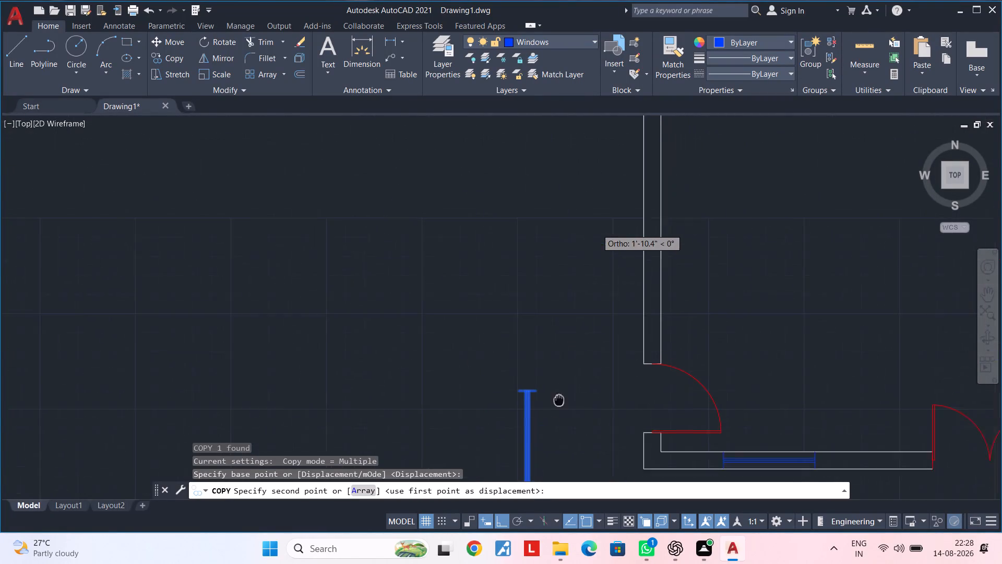
{"action": "middle_click_drag", "start_coordinate": [558, 405], "coordinate": [558, 405]}
{"action": "middle_click_drag", "start_coordinate": [628, 214], "coordinate": [560, 308]}
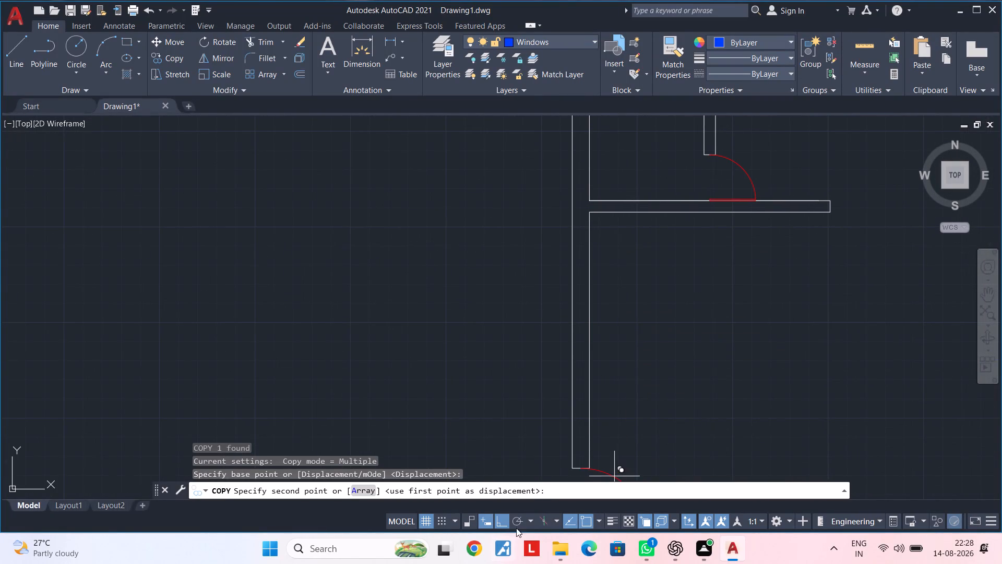
{"action": "left_click", "coordinate": [508, 522]}
{"action": "scroll", "coordinate": [588, 339], "scroll_direction": "down", "scroll_amount": 1}
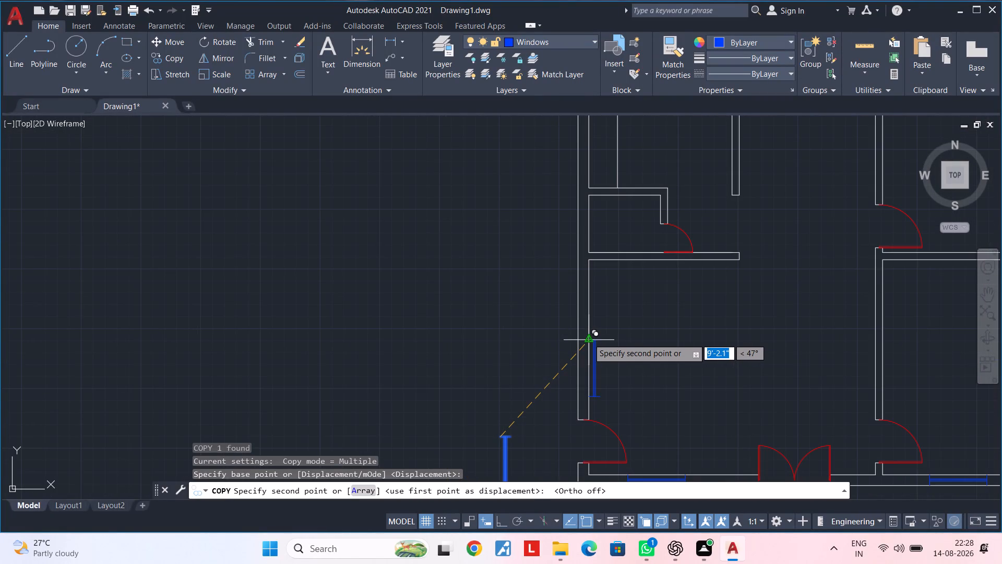
{"action": "scroll", "coordinate": [577, 309], "scroll_direction": "up", "scroll_amount": 2}
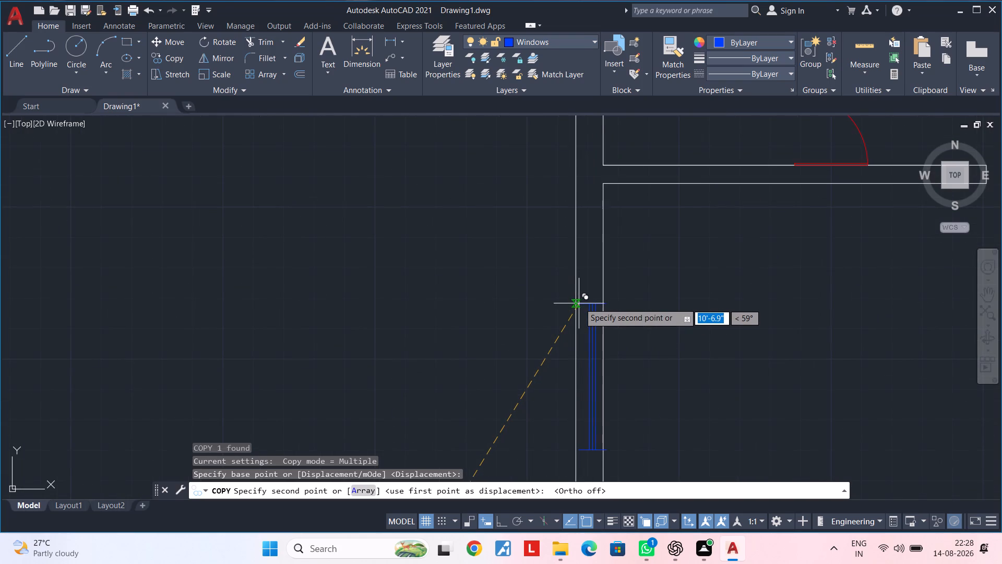
{"action": "scroll", "coordinate": [579, 303], "scroll_direction": "down", "scroll_amount": 2}
{"action": "scroll", "coordinate": [579, 303], "scroll_direction": "up", "scroll_amount": 1}
{"action": "left_click", "coordinate": [577, 303]}
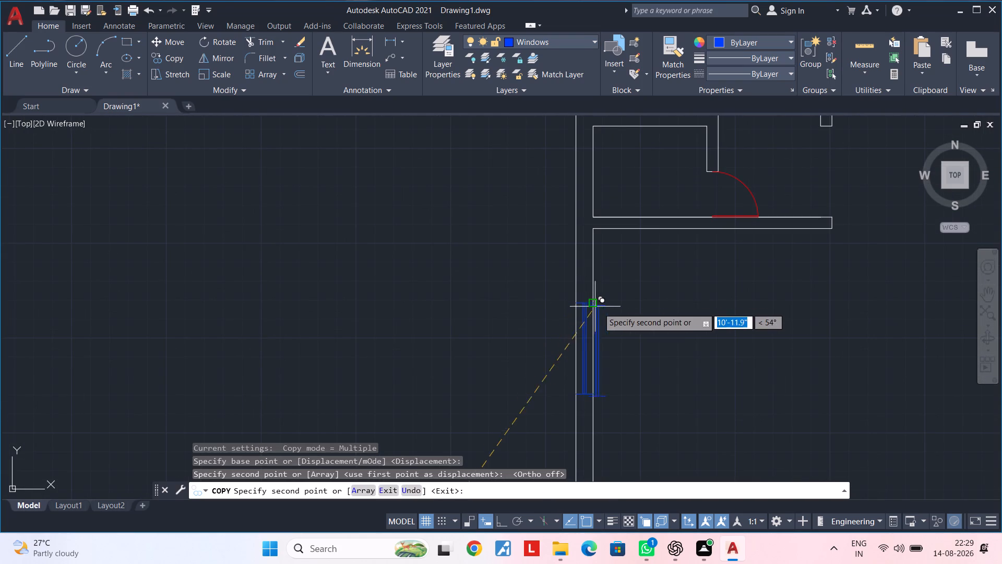
{"action": "key", "text": "Escape"}
{"action": "key", "text": "Escape"}
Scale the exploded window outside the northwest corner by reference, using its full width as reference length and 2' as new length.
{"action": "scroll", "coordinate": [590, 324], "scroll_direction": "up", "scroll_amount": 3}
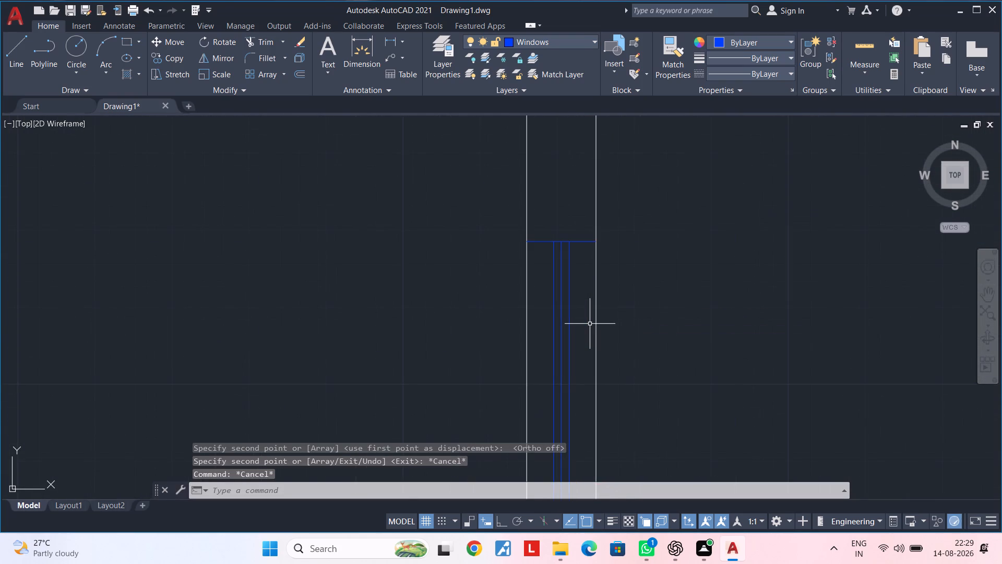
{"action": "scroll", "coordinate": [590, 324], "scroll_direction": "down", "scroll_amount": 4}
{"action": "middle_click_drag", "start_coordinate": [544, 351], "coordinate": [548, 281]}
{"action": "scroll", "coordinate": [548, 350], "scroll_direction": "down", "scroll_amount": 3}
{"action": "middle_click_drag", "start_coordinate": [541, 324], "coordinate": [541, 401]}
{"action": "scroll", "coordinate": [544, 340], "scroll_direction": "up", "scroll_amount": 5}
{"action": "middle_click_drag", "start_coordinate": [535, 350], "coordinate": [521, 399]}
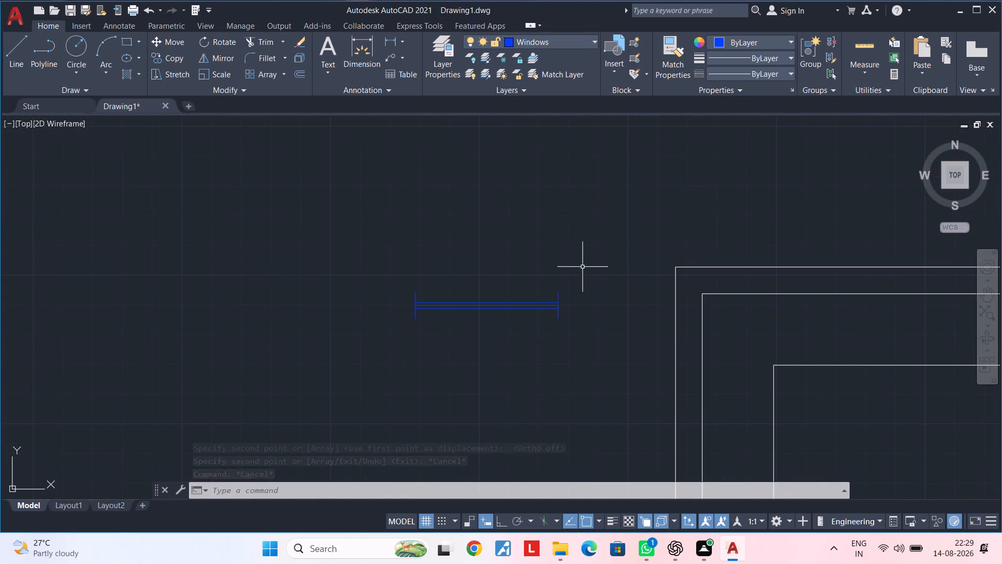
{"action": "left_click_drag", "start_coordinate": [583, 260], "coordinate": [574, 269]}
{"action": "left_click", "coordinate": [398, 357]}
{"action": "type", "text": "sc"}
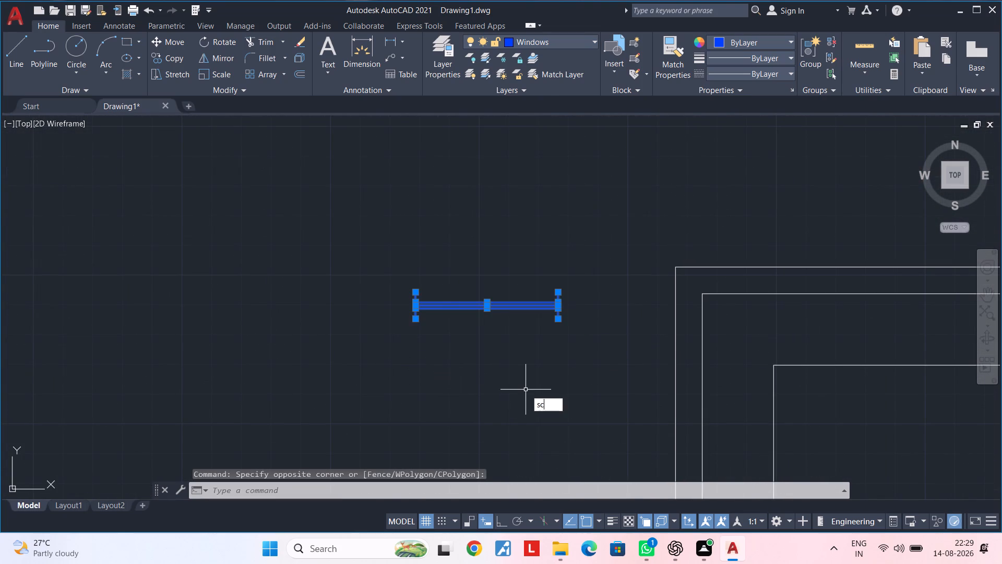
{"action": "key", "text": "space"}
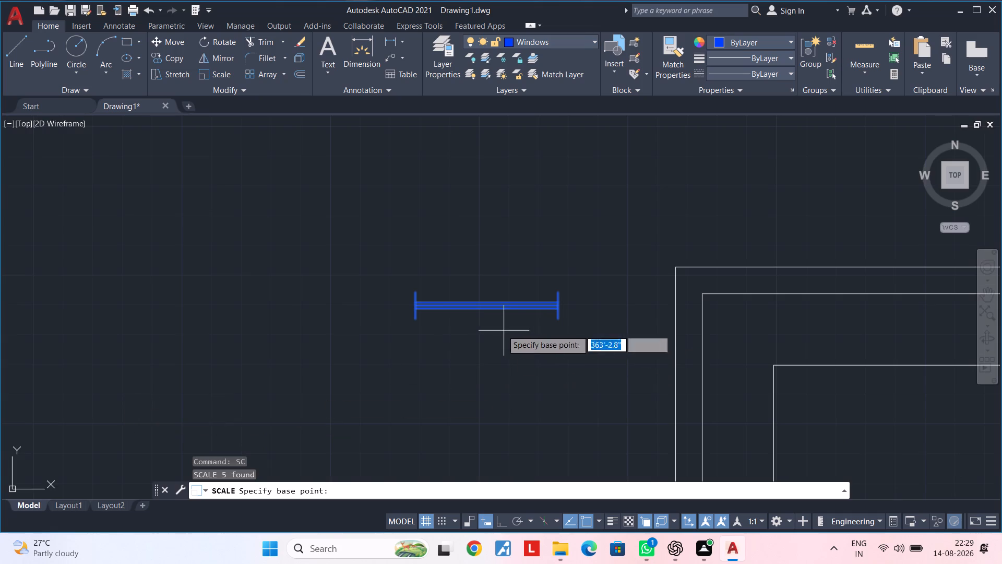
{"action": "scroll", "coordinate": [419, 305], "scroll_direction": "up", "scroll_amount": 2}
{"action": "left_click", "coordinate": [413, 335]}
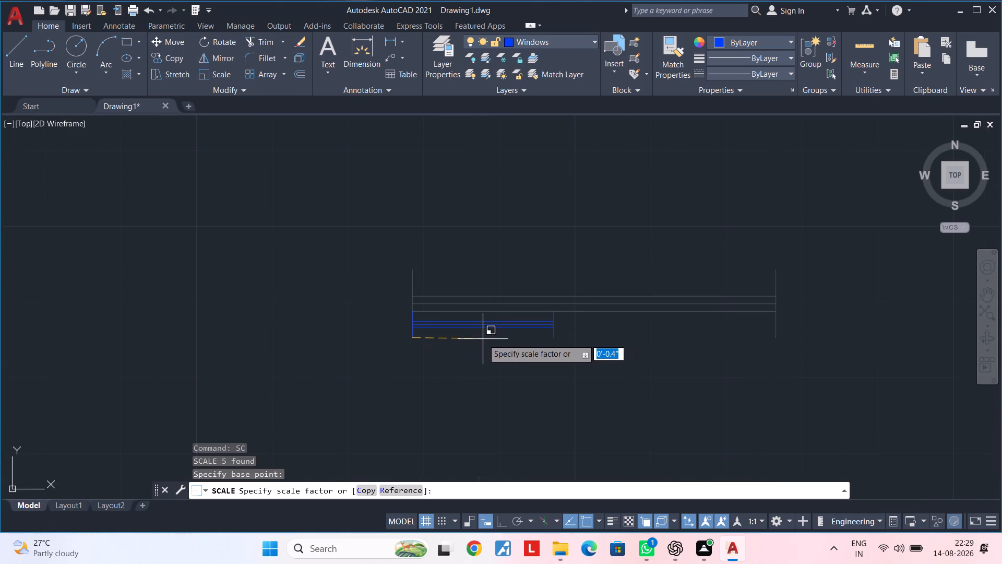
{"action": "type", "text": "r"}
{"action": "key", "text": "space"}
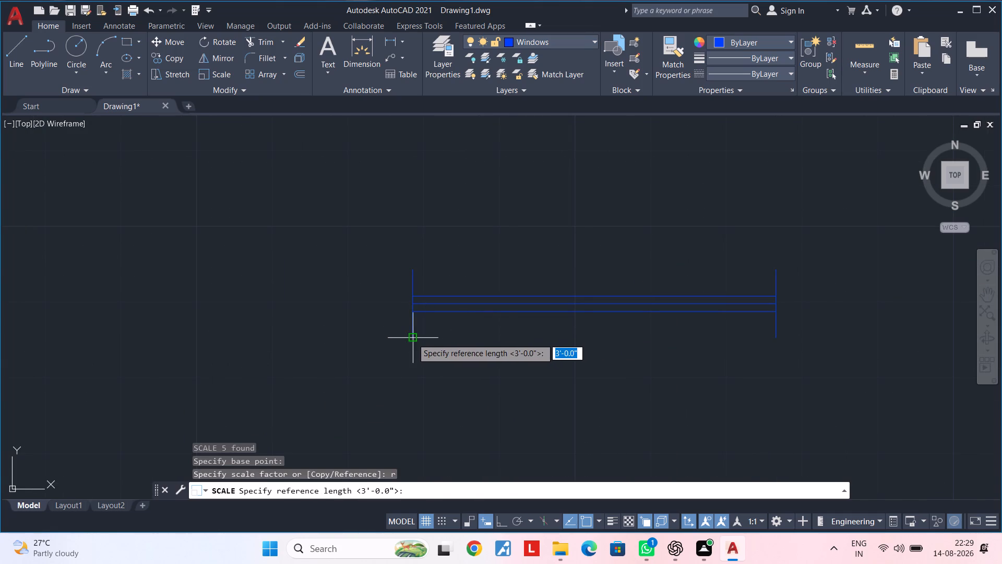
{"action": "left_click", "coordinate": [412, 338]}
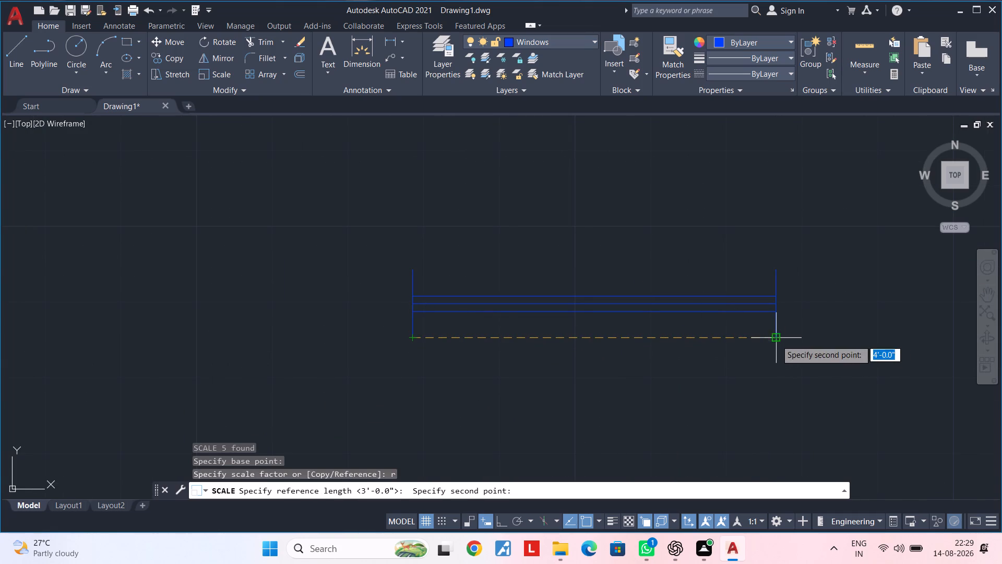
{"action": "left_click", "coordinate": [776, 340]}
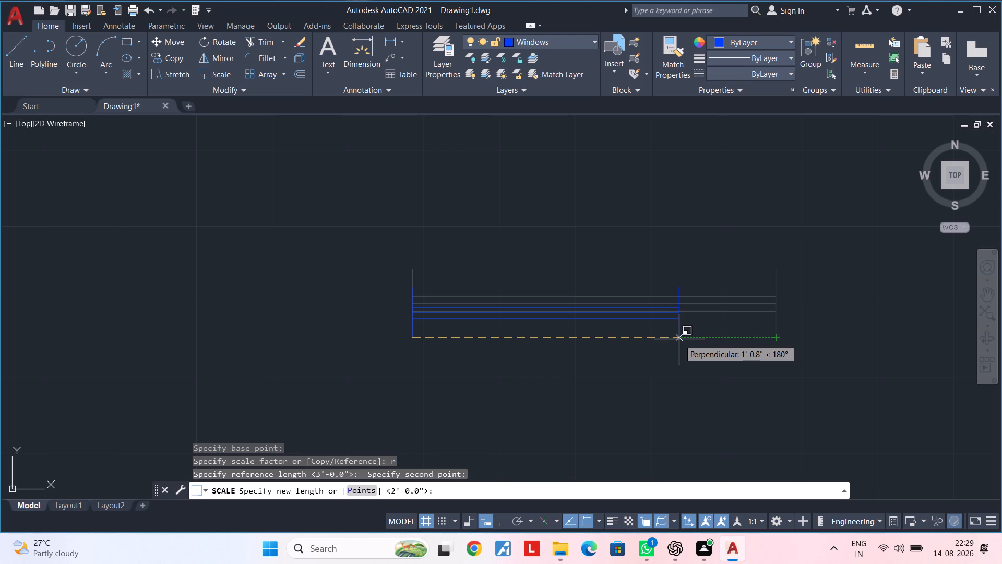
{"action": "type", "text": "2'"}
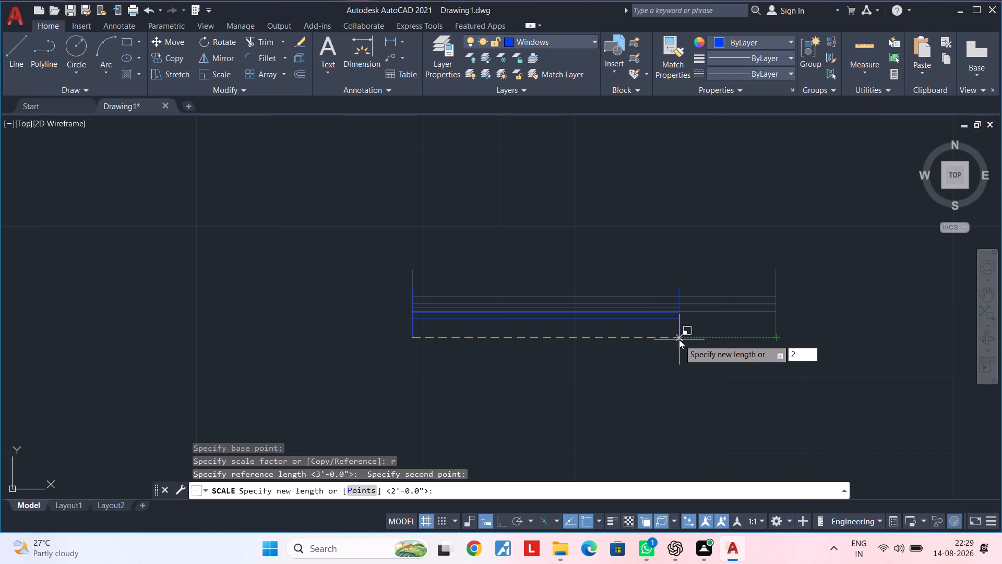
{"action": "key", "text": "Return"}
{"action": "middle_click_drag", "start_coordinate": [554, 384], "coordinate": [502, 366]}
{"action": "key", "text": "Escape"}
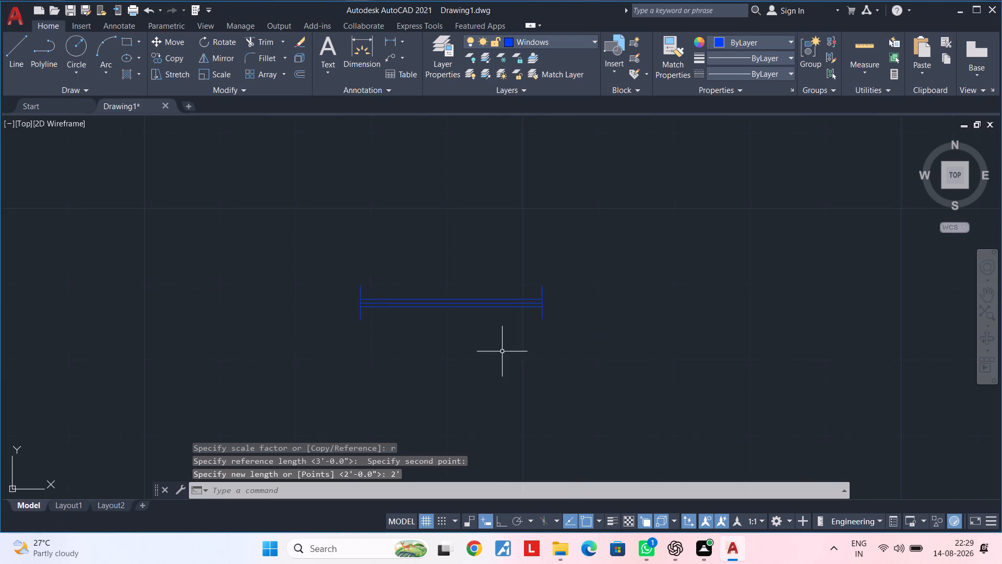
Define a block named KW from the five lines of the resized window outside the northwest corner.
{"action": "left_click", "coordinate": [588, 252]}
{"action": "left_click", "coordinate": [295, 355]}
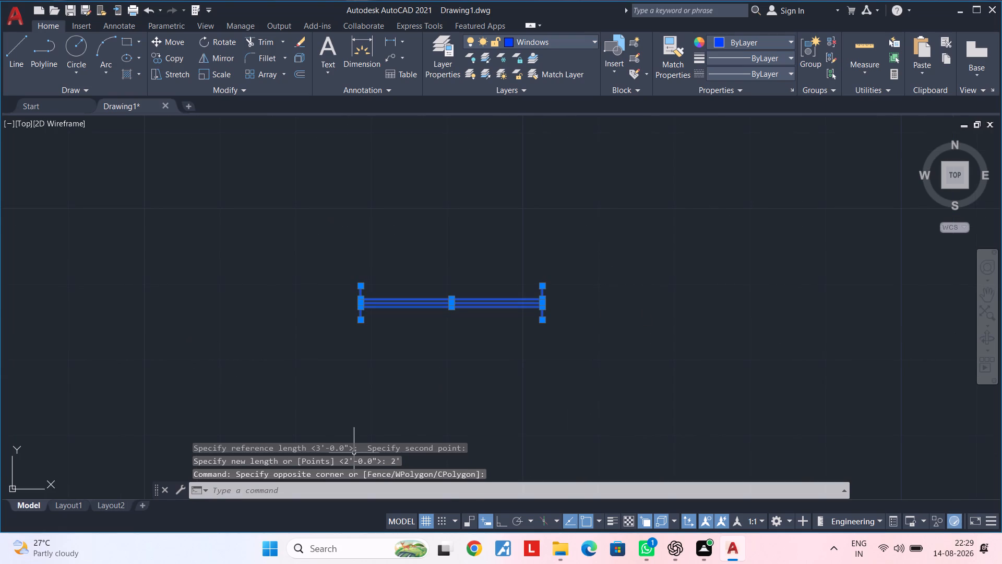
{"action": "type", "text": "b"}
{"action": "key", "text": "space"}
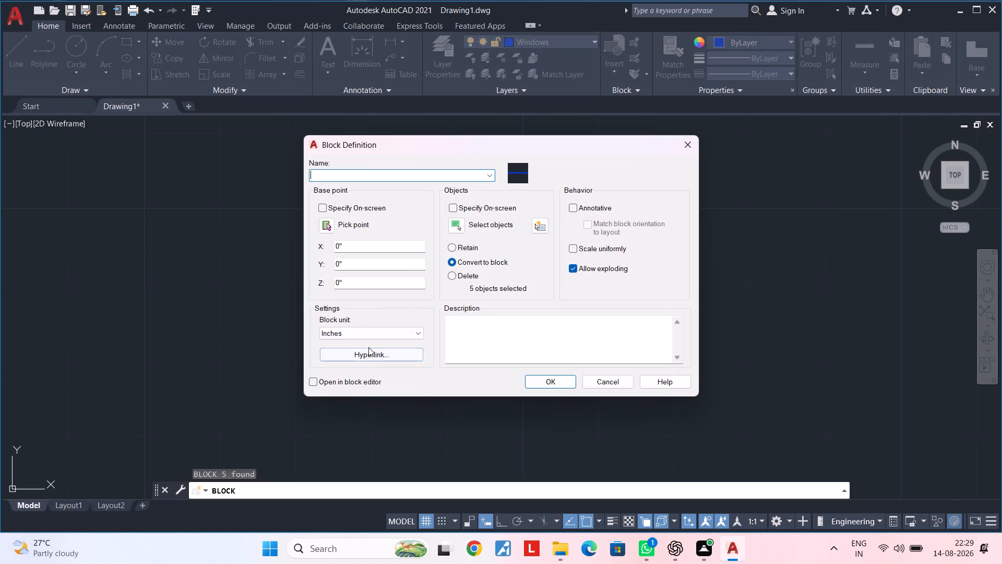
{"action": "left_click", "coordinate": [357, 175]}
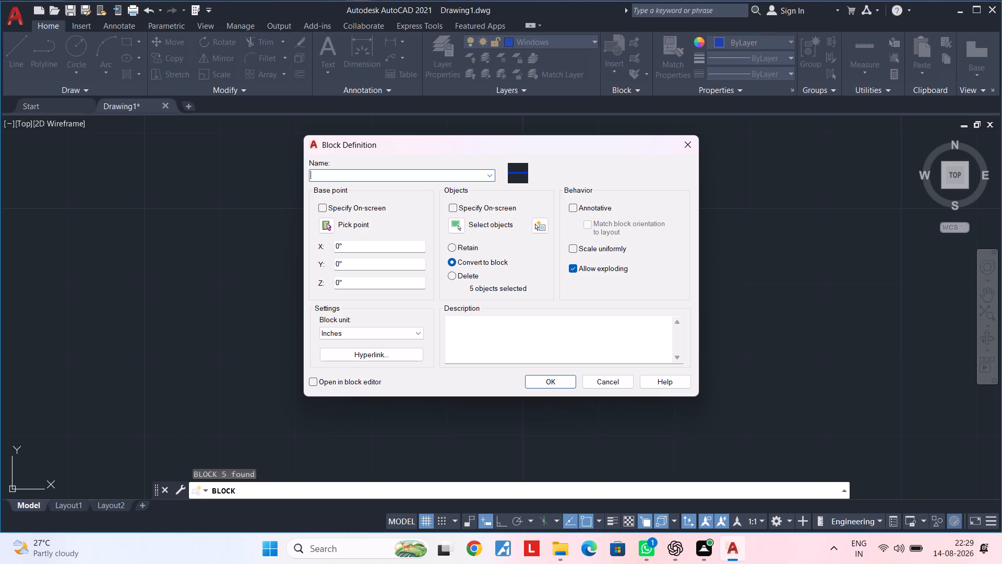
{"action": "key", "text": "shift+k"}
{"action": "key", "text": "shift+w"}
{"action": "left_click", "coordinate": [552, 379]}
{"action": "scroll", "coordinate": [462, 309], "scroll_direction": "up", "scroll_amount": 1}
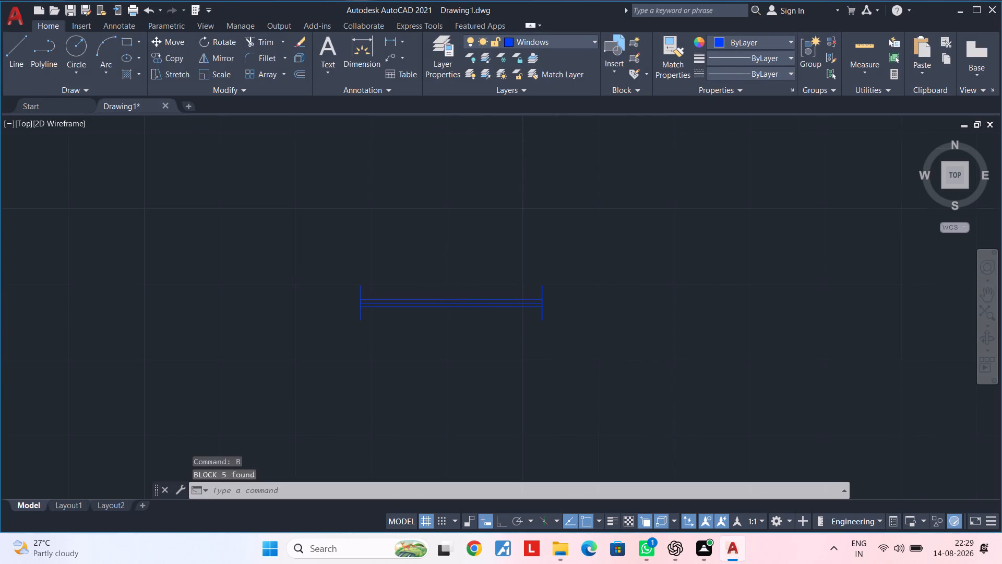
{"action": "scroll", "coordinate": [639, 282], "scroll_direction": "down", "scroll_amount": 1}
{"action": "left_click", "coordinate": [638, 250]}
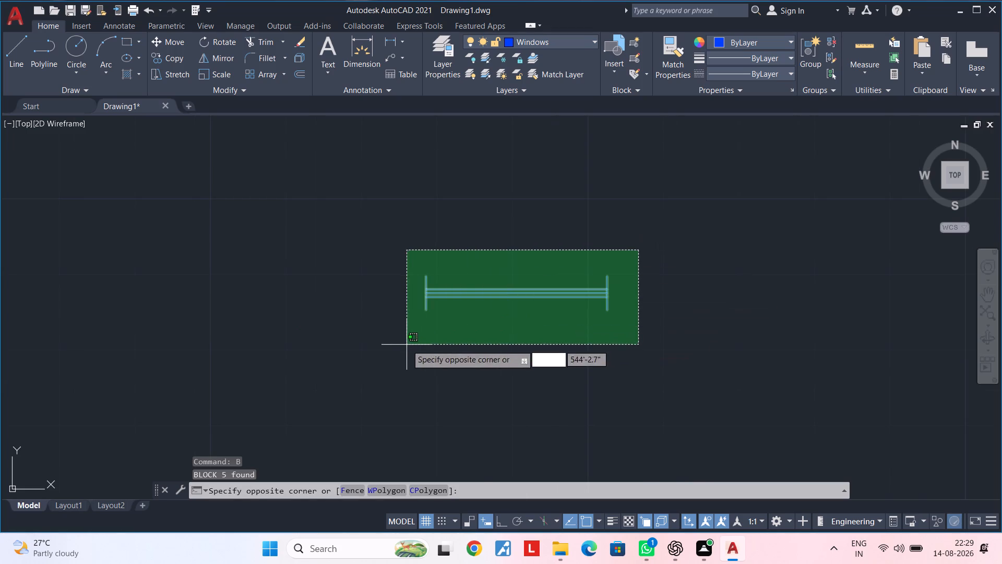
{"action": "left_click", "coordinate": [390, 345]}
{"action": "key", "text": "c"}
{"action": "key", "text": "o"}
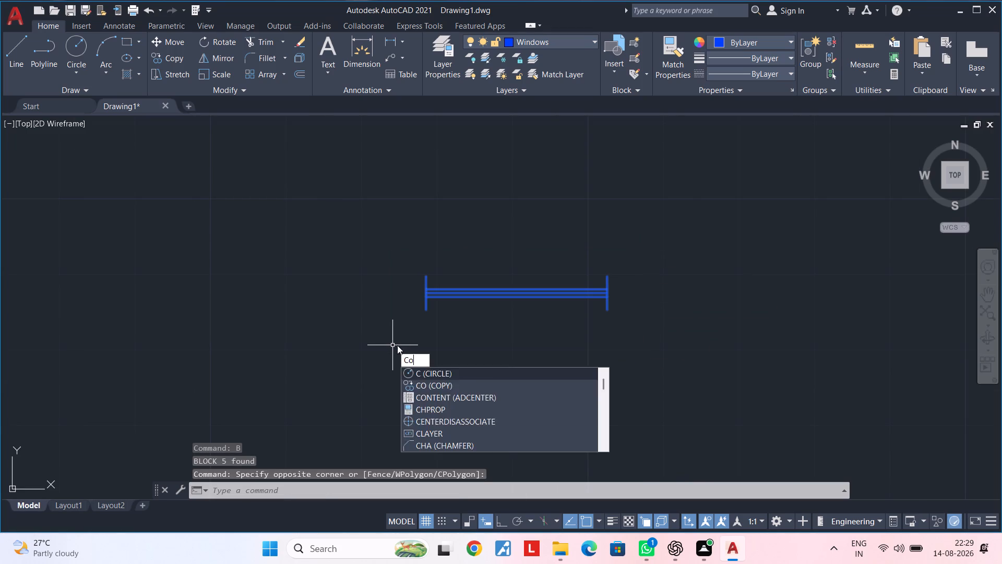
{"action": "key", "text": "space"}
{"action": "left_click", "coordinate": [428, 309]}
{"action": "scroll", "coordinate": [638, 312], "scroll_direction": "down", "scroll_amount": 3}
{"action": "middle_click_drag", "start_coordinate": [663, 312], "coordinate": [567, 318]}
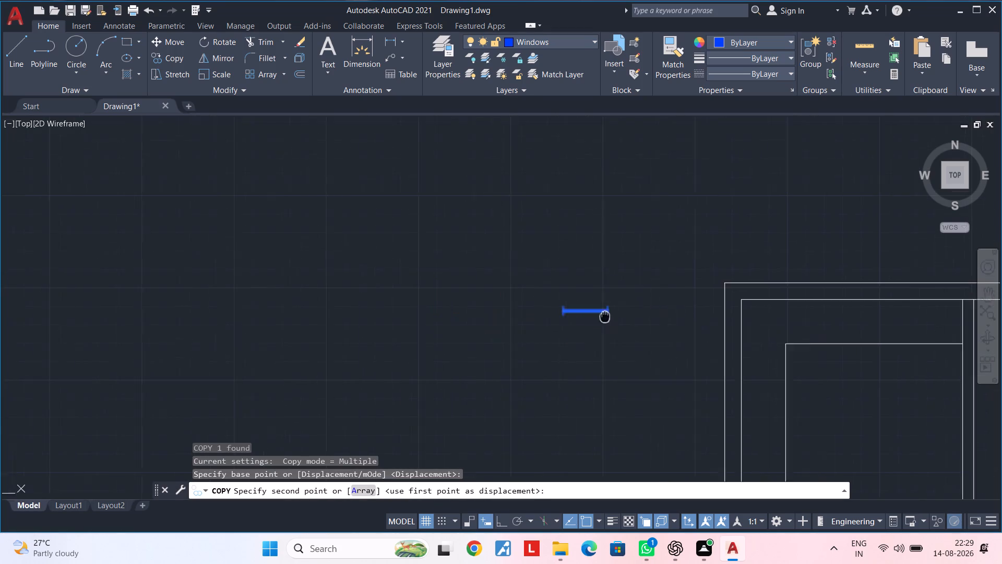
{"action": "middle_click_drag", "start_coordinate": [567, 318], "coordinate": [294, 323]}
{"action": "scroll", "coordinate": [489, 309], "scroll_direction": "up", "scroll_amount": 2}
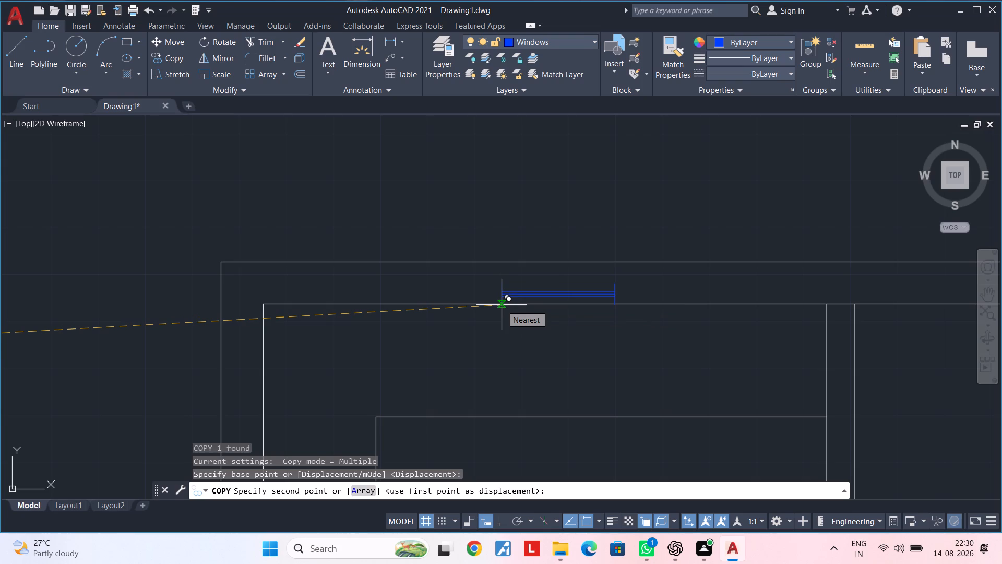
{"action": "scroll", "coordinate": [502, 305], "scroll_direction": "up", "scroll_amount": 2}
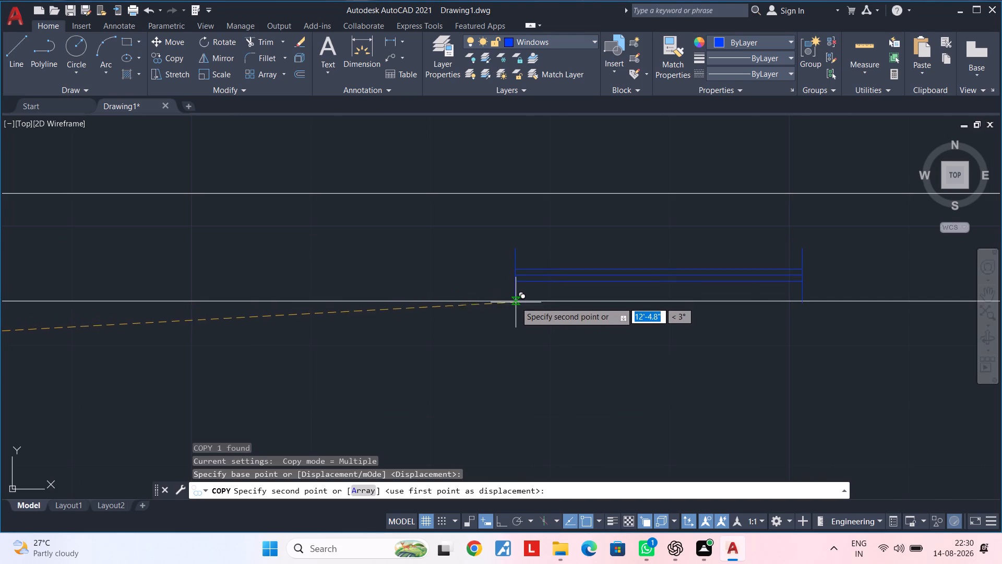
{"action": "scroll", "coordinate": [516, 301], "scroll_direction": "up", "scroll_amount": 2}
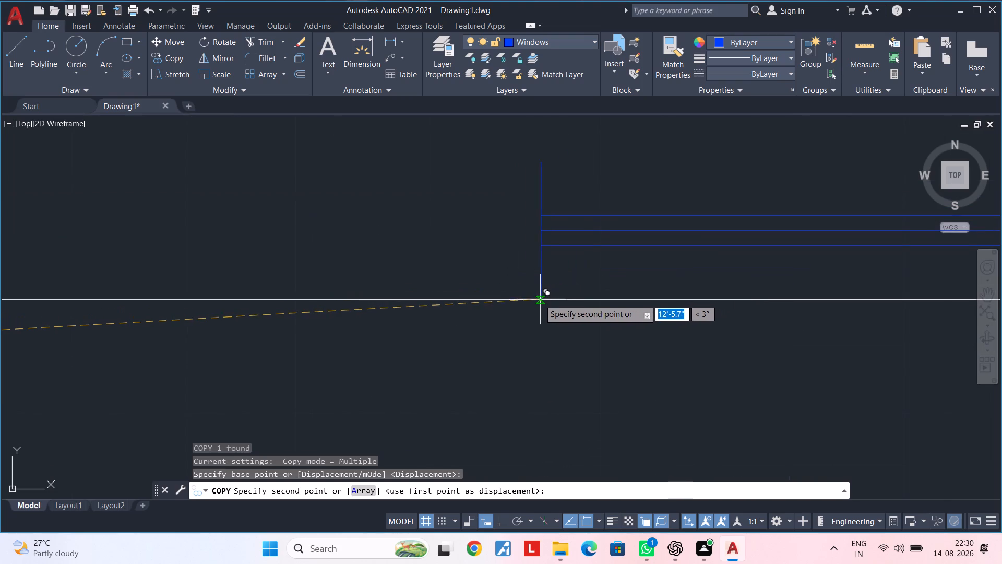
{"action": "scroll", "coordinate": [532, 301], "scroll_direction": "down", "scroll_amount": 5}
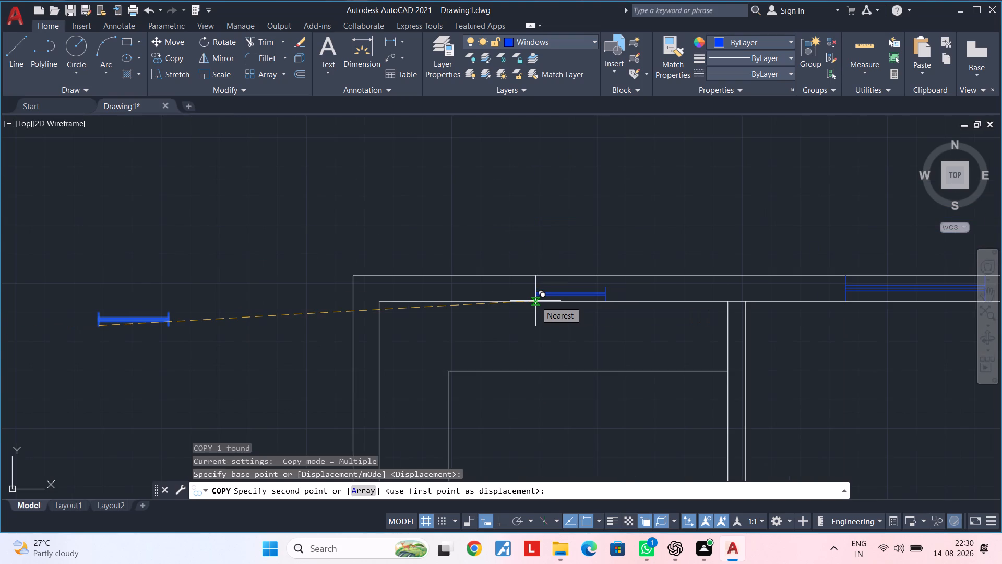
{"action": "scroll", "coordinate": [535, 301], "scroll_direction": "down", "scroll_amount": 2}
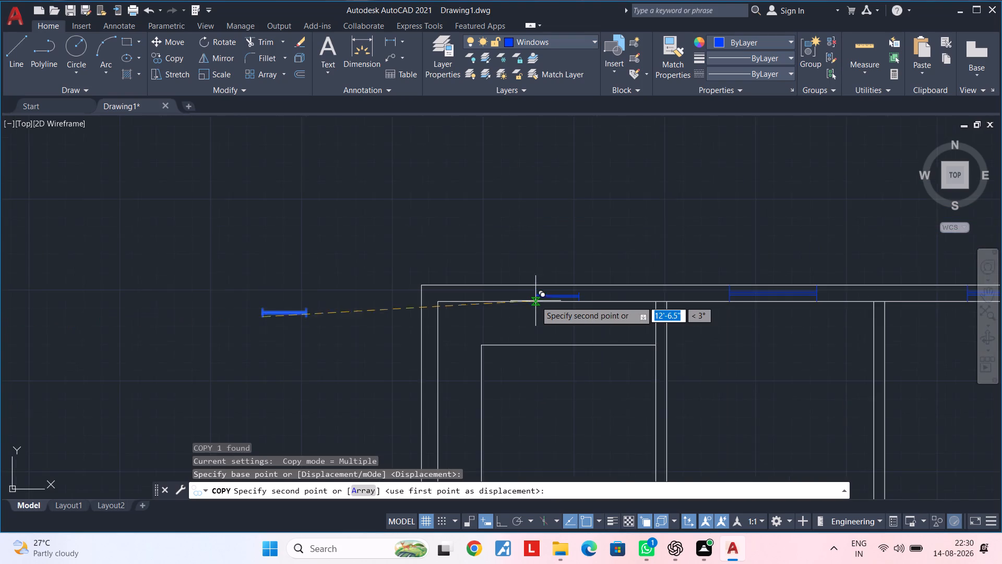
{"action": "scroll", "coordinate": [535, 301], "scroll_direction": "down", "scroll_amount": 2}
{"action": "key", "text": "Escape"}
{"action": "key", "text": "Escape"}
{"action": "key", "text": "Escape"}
Explode the small window block outside the northwest corner and erase all its lines.
{"action": "scroll", "coordinate": [447, 320], "scroll_direction": "up", "scroll_amount": 1}
{"action": "middle_click_drag", "start_coordinate": [447, 320], "coordinate": [518, 252]}
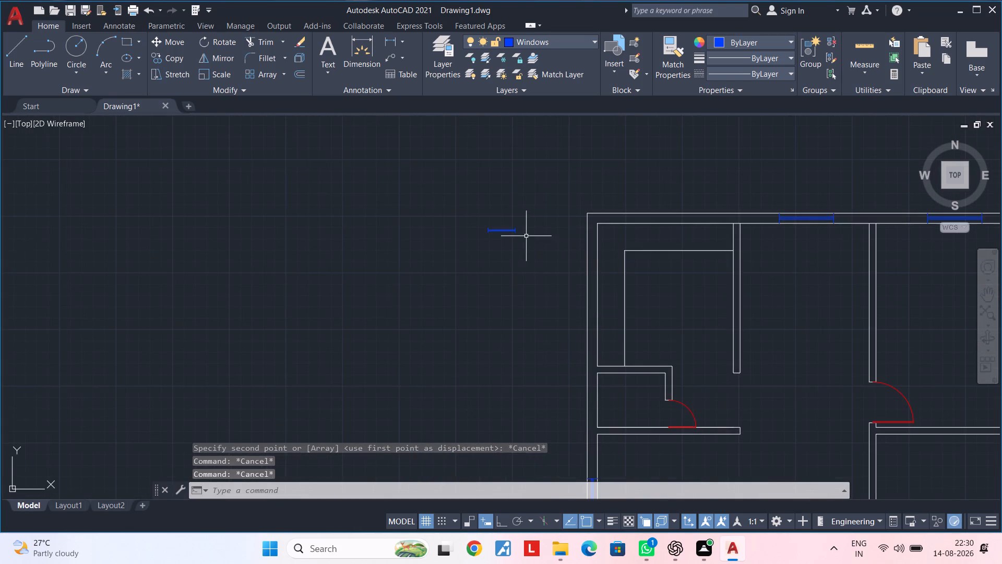
{"action": "scroll", "coordinate": [520, 249], "scroll_direction": "down", "scroll_amount": 1}
{"action": "middle_click_drag", "start_coordinate": [491, 269], "coordinate": [479, 276]}
{"action": "left_click", "coordinate": [518, 227]}
{"action": "left_click", "coordinate": [455, 267]}
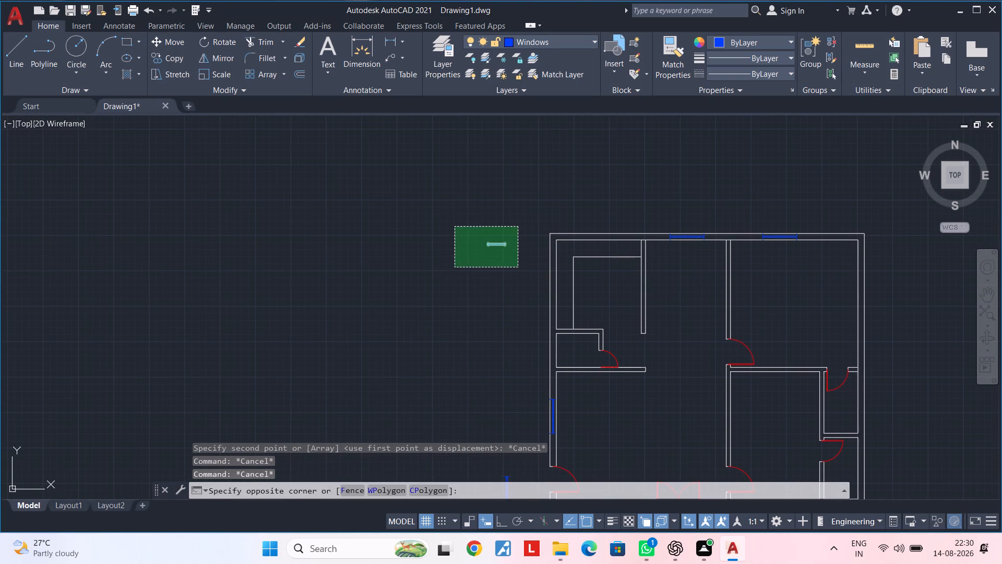
{"action": "key", "text": "x"}
{"action": "key", "text": "space"}
{"action": "left_click", "coordinate": [520, 229]}
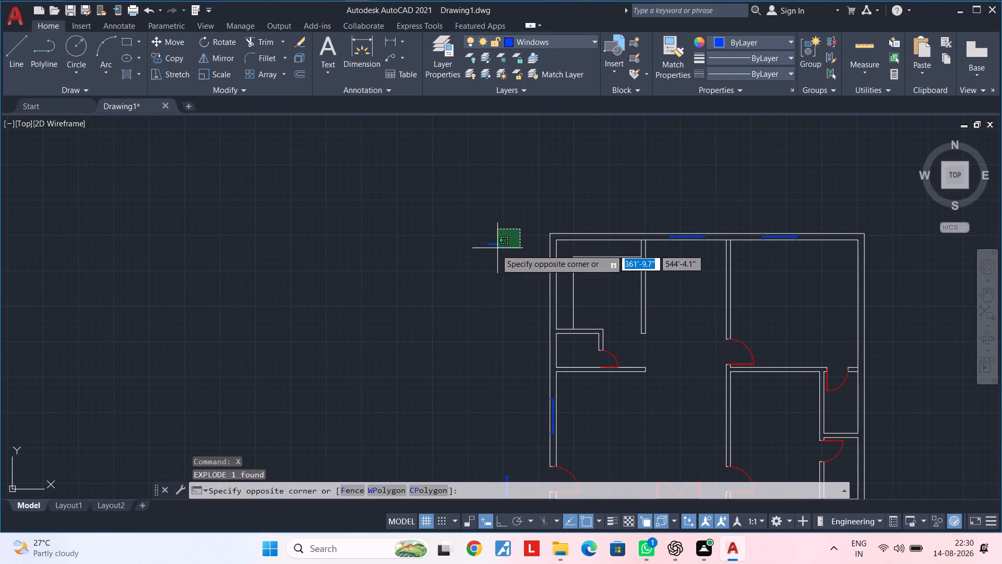
{"action": "left_click", "coordinate": [465, 267]}
{"action": "key", "text": "Delete"}
{"action": "middle_click_drag", "start_coordinate": [454, 260], "coordinate": [485, 254]}
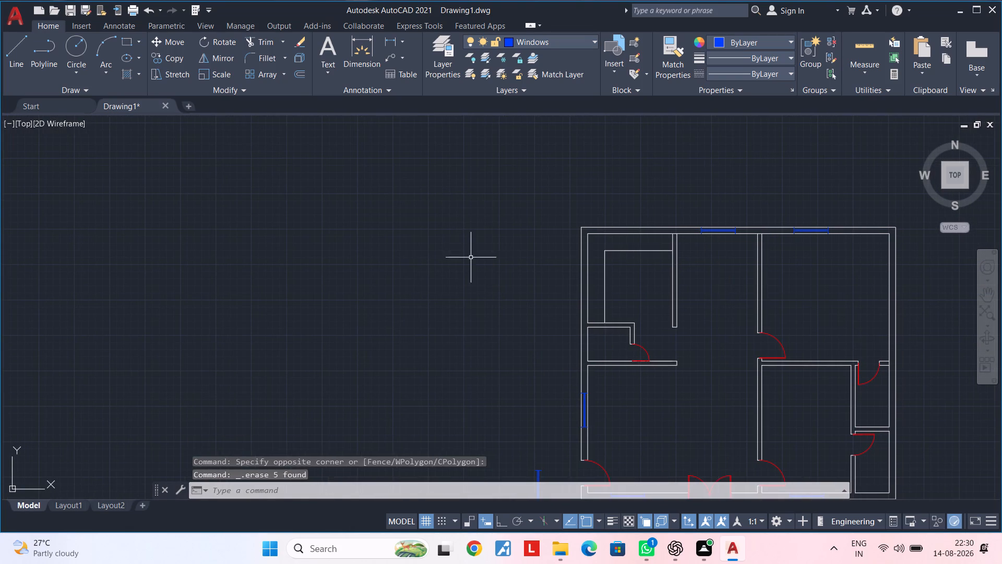
{"action": "key", "text": "Escape"}
{"action": "key", "text": "Escape"}
Draw a 9" line straight across the exterior north wall of the northwest room, from outer to inner face, as a window end.
{"action": "type", "text": "l"}
{"action": "key", "text": "space"}
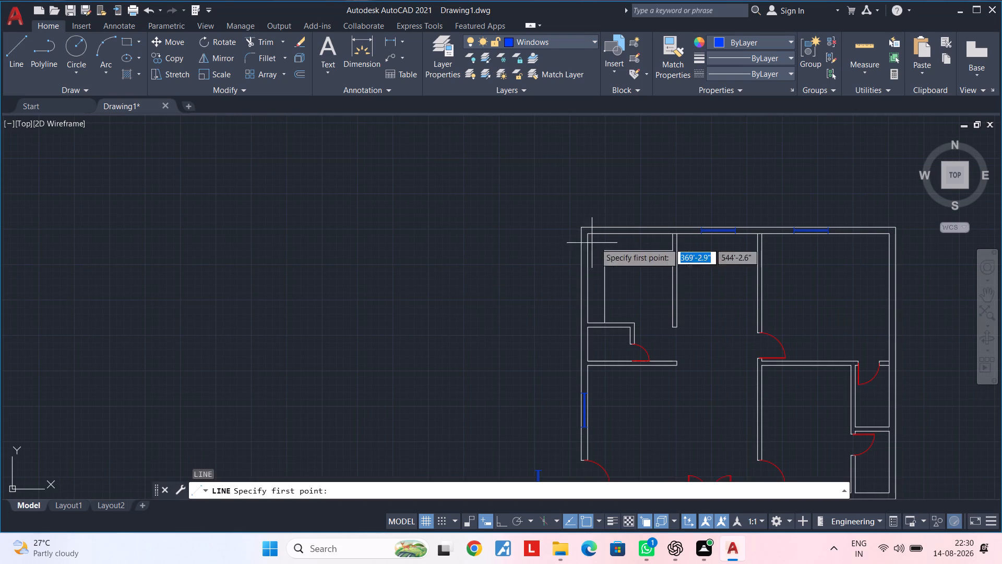
{"action": "key", "text": "Escape"}
{"action": "middle_click_drag", "start_coordinate": [610, 243], "coordinate": [490, 286]}
{"action": "scroll", "coordinate": [489, 281], "scroll_direction": "up", "scroll_amount": 3}
{"action": "middle_click_drag", "start_coordinate": [485, 286], "coordinate": [454, 303]}
{"action": "scroll", "coordinate": [442, 302], "scroll_direction": "up", "scroll_amount": 2}
{"action": "middle_click_drag", "start_coordinate": [448, 297], "coordinate": [433, 316]}
{"action": "key", "text": "Escape"}
{"action": "key", "text": "Escape"}
{"action": "type", "text": "l"}
{"action": "key", "text": "space"}
{"action": "scroll", "coordinate": [433, 308], "scroll_direction": "down", "scroll_amount": 1}
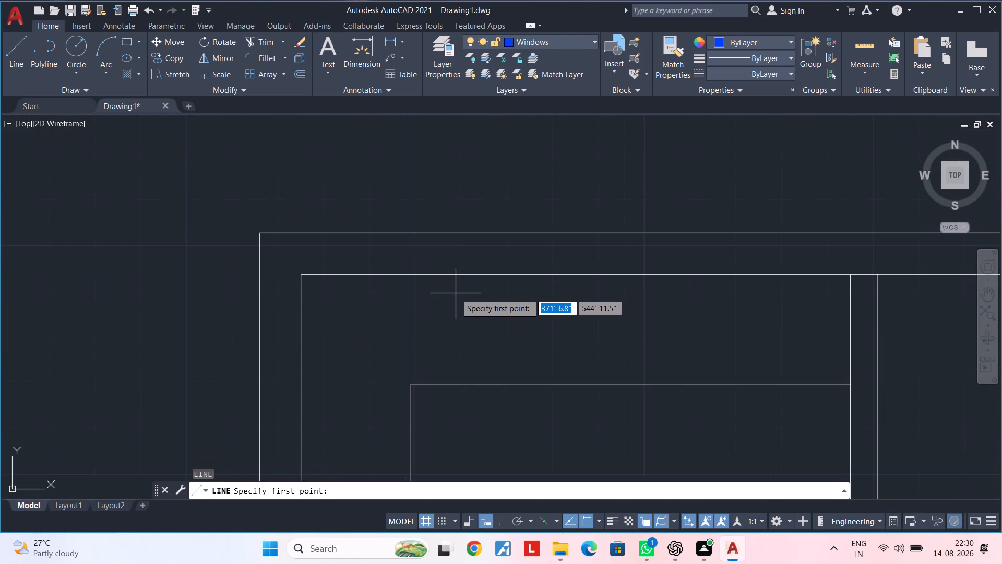
{"action": "scroll", "coordinate": [456, 293], "scroll_direction": "down", "scroll_amount": 1}
{"action": "left_click", "coordinate": [476, 255]}
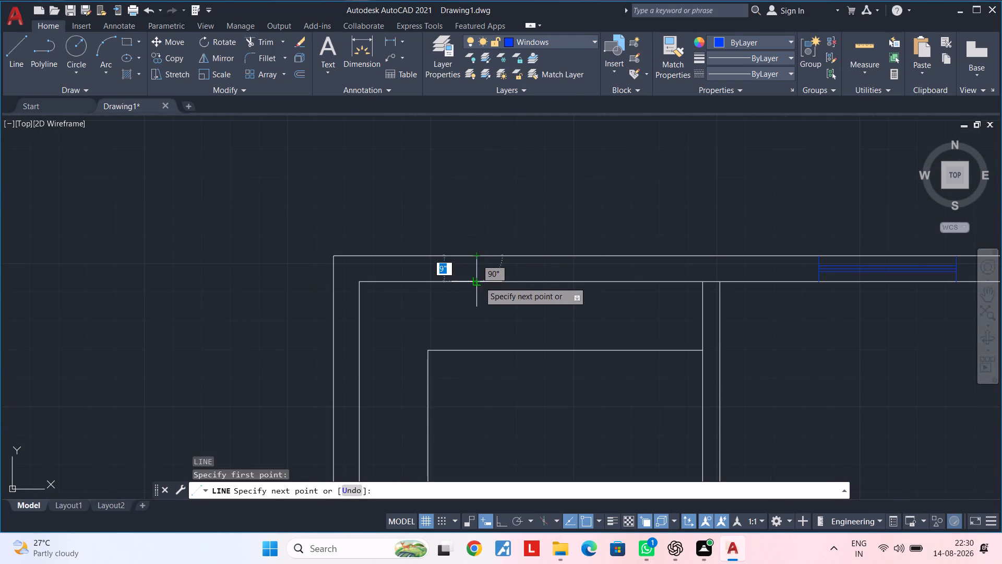
{"action": "left_click", "coordinate": [479, 281]}
{"action": "key", "text": "Escape"}
{"action": "key", "text": "Escape"}
{"action": "scroll", "coordinate": [488, 274], "scroll_direction": "up", "scroll_amount": 2}
{"action": "middle_click_drag", "start_coordinate": [486, 283], "coordinate": [486, 289]}
{"action": "key", "text": "Escape"}
{"action": "key", "text": "Escape"}
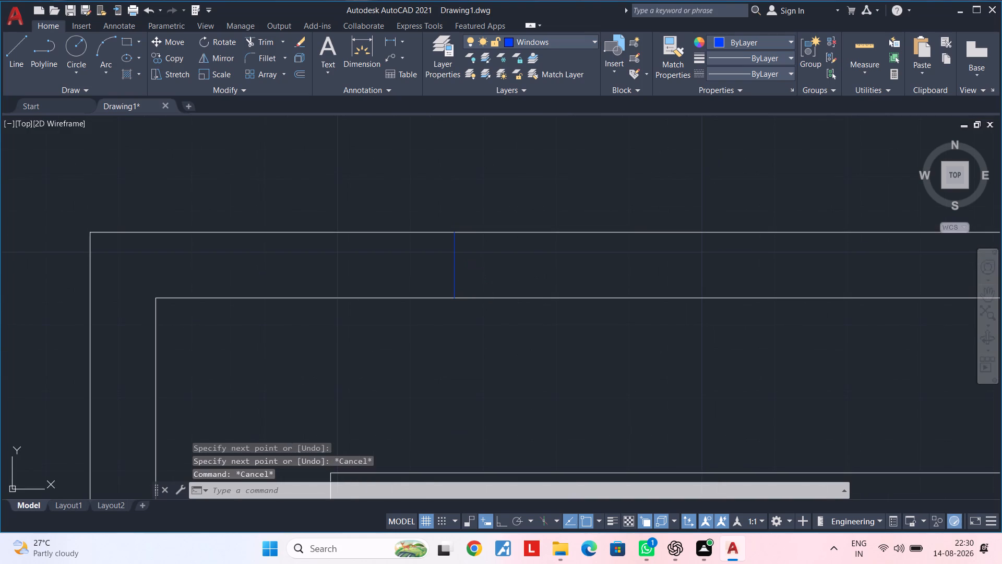
{"action": "key", "text": "Escape"}
Offset the window end line in the northwest room's north wall 2' to the east.
{"action": "type", "text": "of 2'"}
{"action": "key", "text": "Return"}
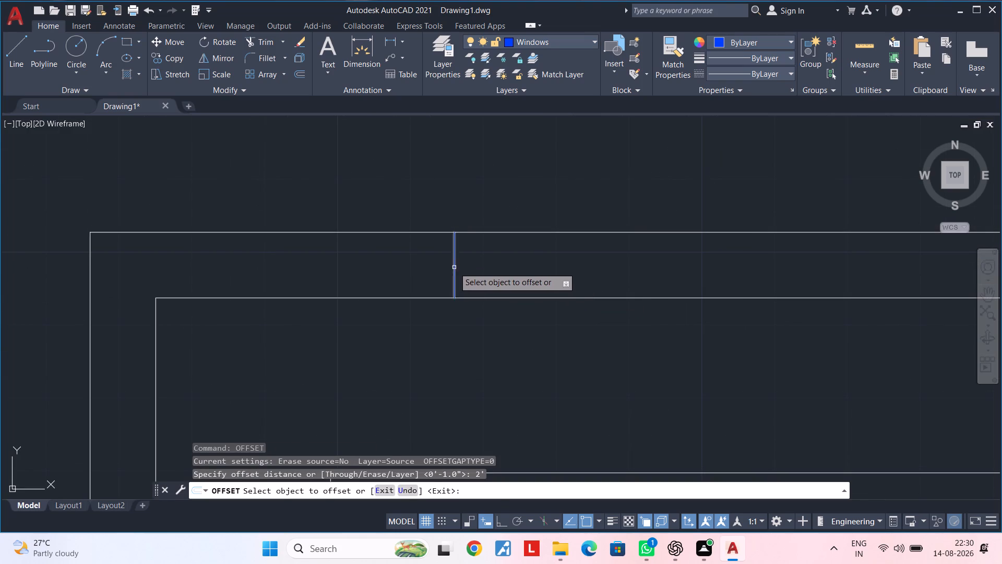
{"action": "left_click", "coordinate": [454, 267]}
{"action": "left_click", "coordinate": [567, 266]}
{"action": "middle_click_drag", "start_coordinate": [557, 276], "coordinate": [522, 298]}
{"action": "key", "text": "Escape"}
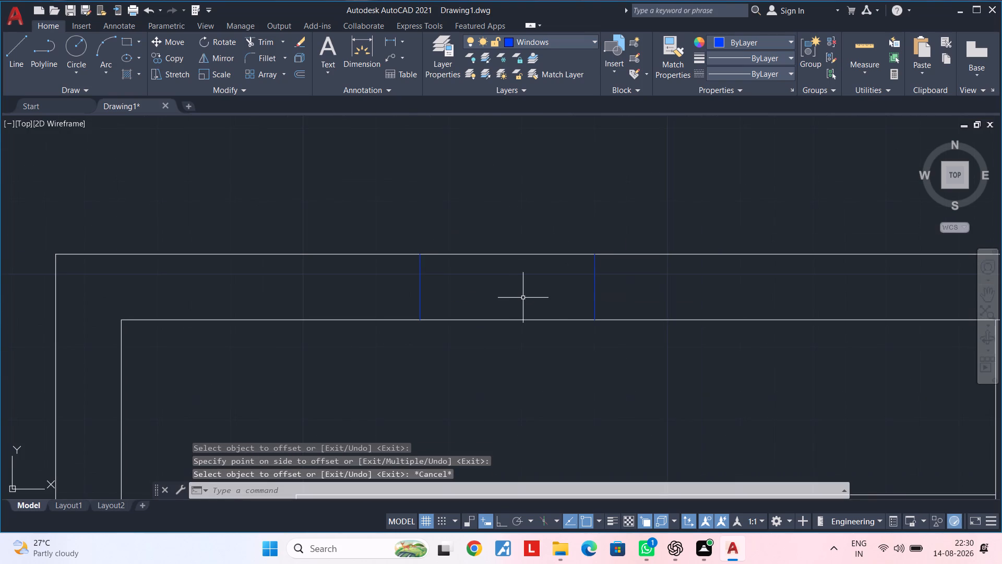
Draw a horizontal line connecting the midpoints of the two window end lines in the northwest room's north wall.
{"action": "type", "text": "l"}
{"action": "key", "text": "space"}
{"action": "left_click", "coordinate": [422, 286]}
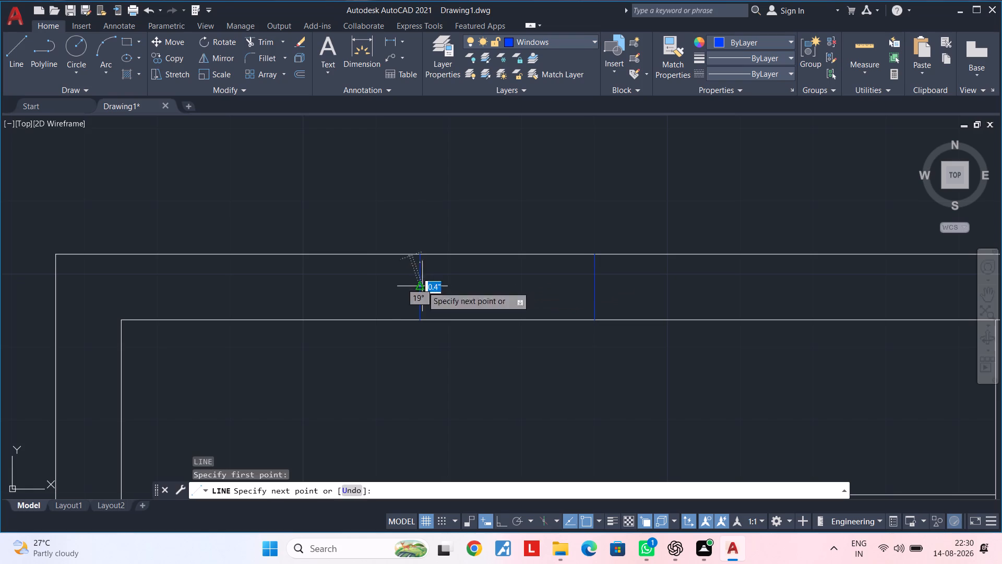
{"action": "left_click", "coordinate": [595, 285]}
{"action": "key", "text": "Escape"}
{"action": "key", "text": "Escape"}
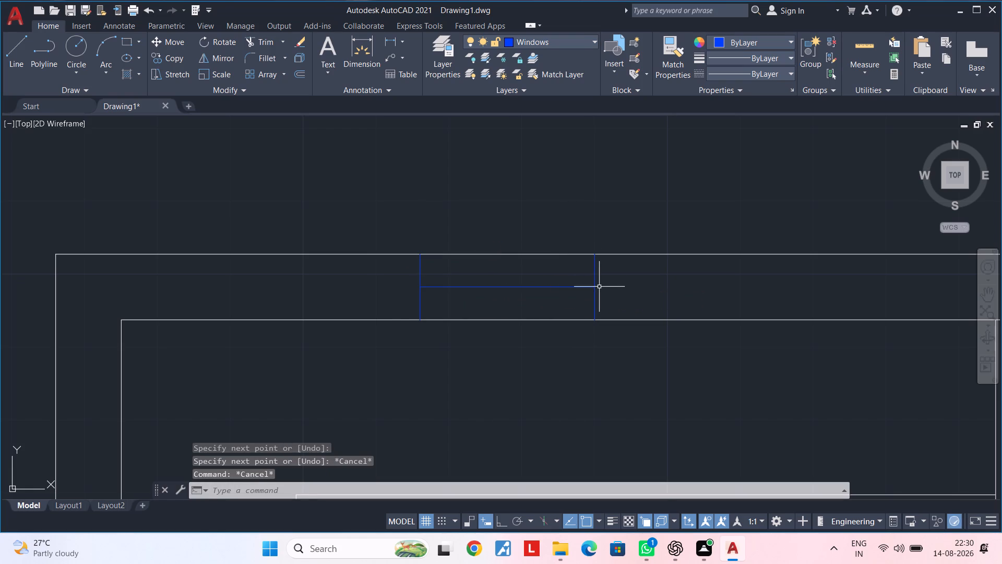
Offset the window's horizontal centre line in the northwest room's north wall 1" to both the north and the south.
{"action": "type", "text": "of 1\""}
{"action": "key", "text": "Return"}
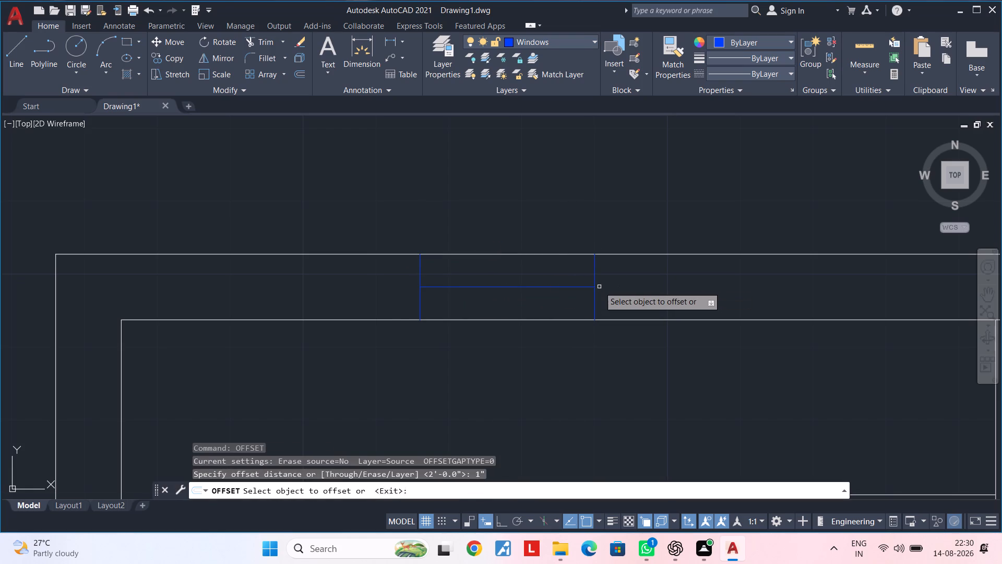
{"action": "left_click", "coordinate": [577, 287]}
{"action": "left_click", "coordinate": [577, 271]}
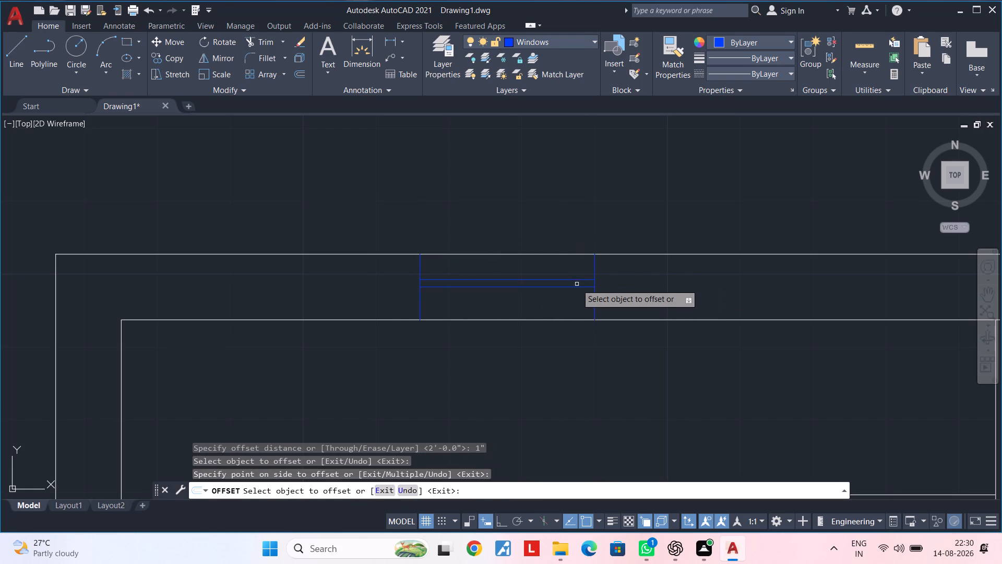
{"action": "left_click", "coordinate": [576, 286]}
{"action": "left_click", "coordinate": [576, 298]}
{"action": "key", "text": "Escape"}
{"action": "scroll", "coordinate": [576, 301], "scroll_direction": "down", "scroll_amount": 2}
{"action": "middle_click_drag", "start_coordinate": [576, 303], "coordinate": [570, 313]}
{"action": "key", "text": "Escape"}
{"action": "key", "text": "Escape"}
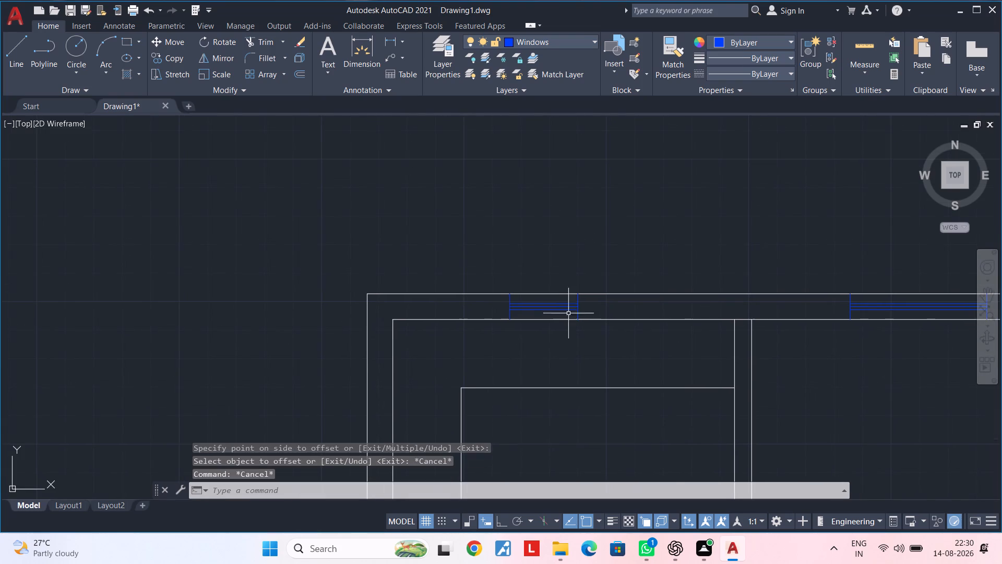
Define the five lines of the new north wall window as a block named KW.
{"action": "left_click_drag", "start_coordinate": [494, 280], "coordinate": [504, 293]}
{"action": "left_click", "coordinate": [619, 342]}
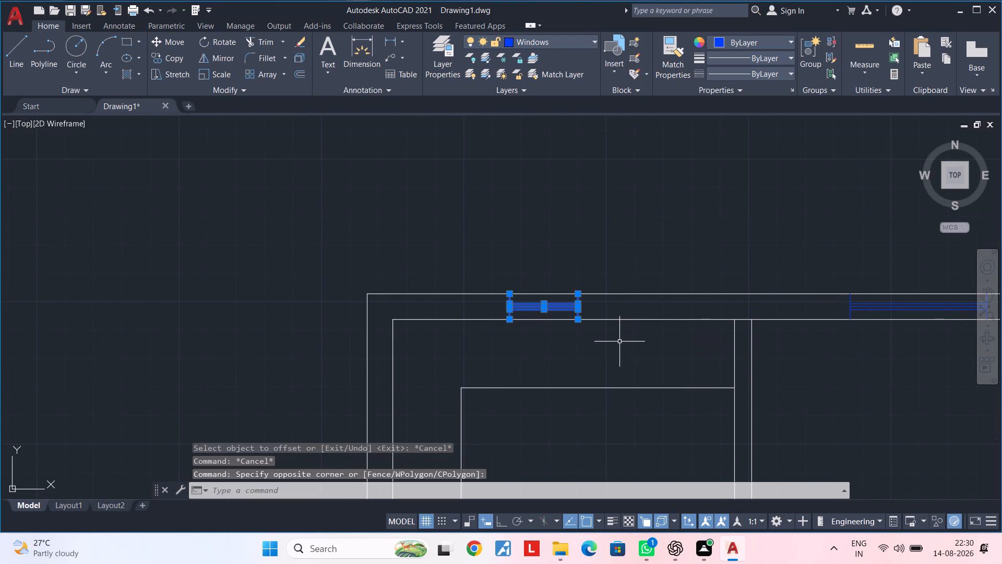
{"action": "type", "text": "b"}
{"action": "key", "text": "space"}
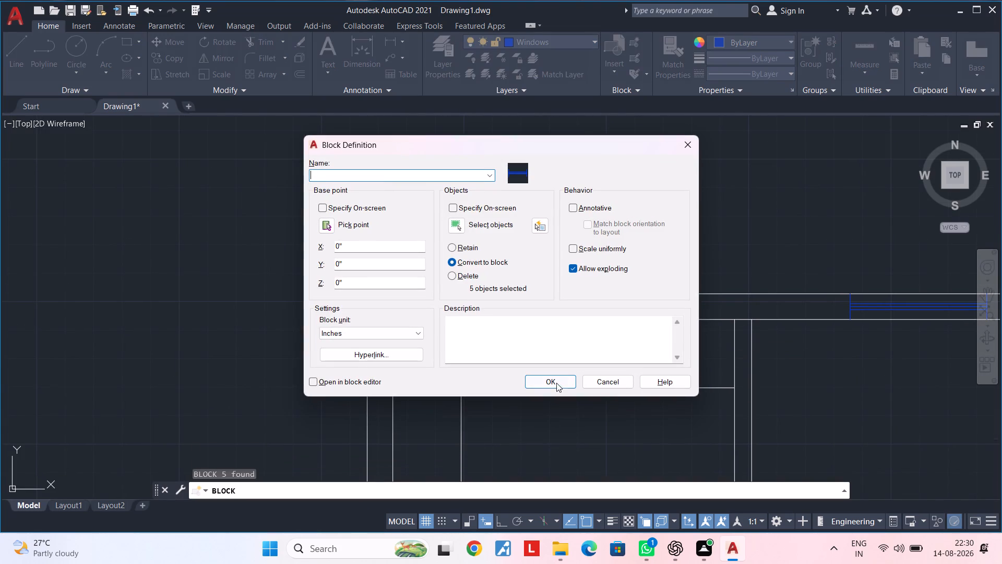
{"action": "left_click", "coordinate": [385, 174]}
{"action": "key", "text": "shift+k"}
{"action": "key", "text": "shift+w"}
{"action": "left_click", "coordinate": [560, 378]}
{"action": "left_click", "coordinate": [522, 280]}
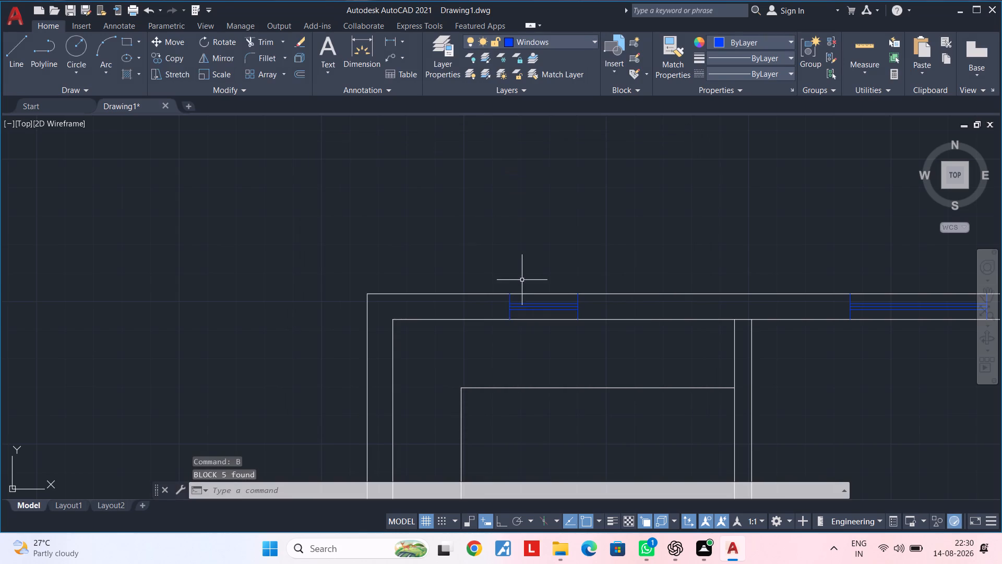
Copy the KW window block to the empty area west of the building's northwest corner.
{"action": "left_click_drag", "start_coordinate": [484, 266], "coordinate": [490, 276]}
{"action": "left_click", "coordinate": [601, 331]}
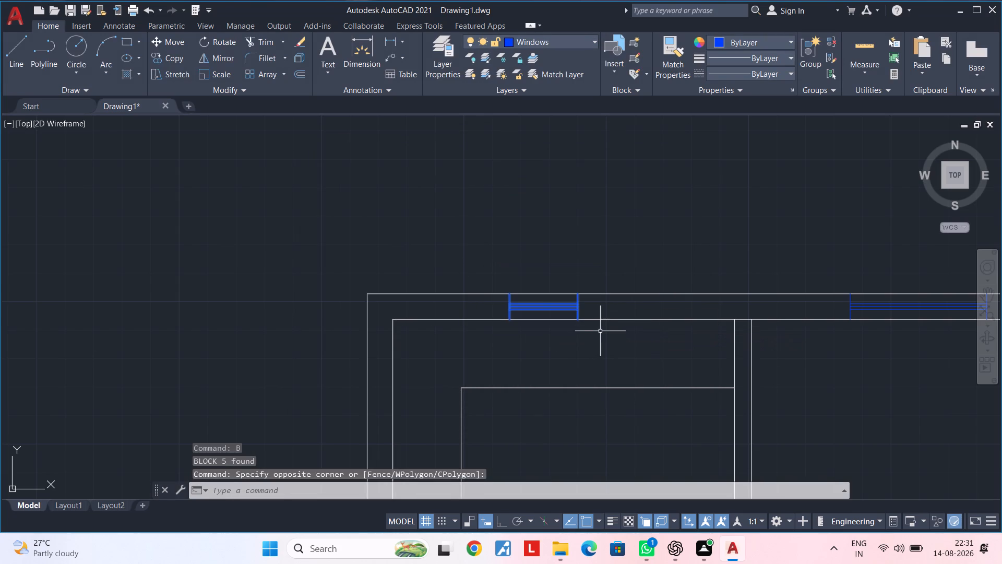
{"action": "key", "text": "c"}
{"action": "type", "text": "o"}
{"action": "key", "text": "space"}
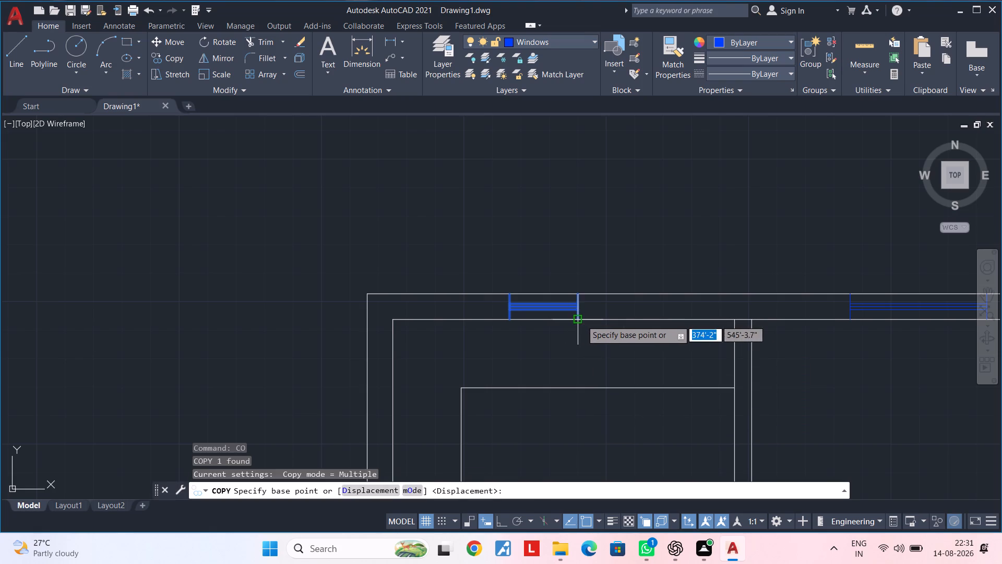
{"action": "left_click", "coordinate": [581, 320]}
{"action": "scroll", "coordinate": [406, 345], "scroll_direction": "down", "scroll_amount": 1}
{"action": "middle_click_drag", "start_coordinate": [407, 344], "coordinate": [575, 307]}
{"action": "left_click", "coordinate": [440, 323]}
{"action": "key", "text": "Escape"}
{"action": "key", "text": "Escape"}
Rotate the KW block copy outside the building with Ortho on so that it stands vertically.
{"action": "left_click_drag", "start_coordinate": [468, 254], "coordinate": [463, 259]}
{"action": "left_click", "coordinate": [365, 351]}
{"action": "key", "text": "r"}
{"action": "key", "text": "o"}
{"action": "key", "text": "space"}
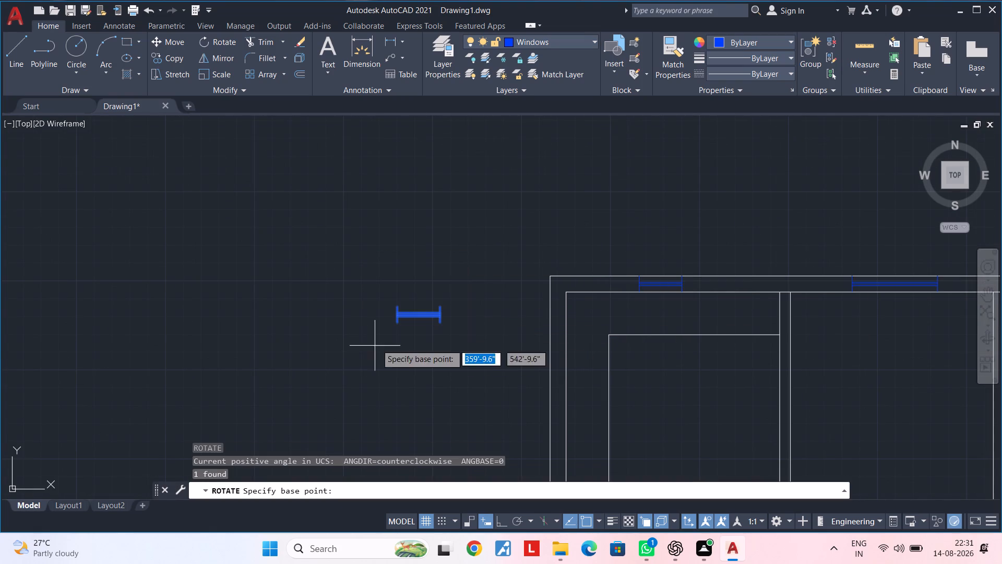
{"action": "left_click", "coordinate": [503, 524]}
{"action": "left_click", "coordinate": [446, 366]}
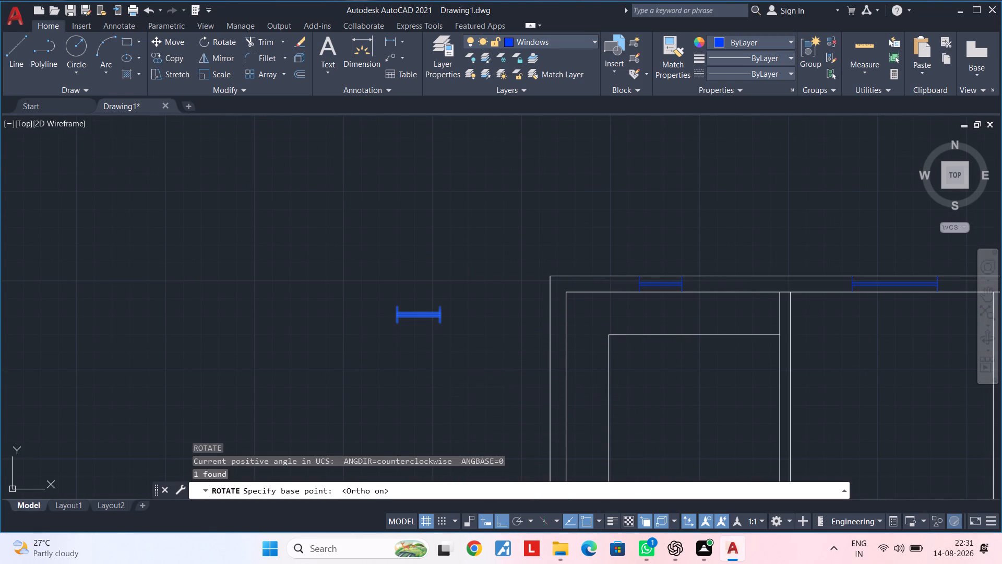
{"action": "left_click", "coordinate": [438, 386]}
{"action": "key", "text": "Escape"}
{"action": "middle_click_drag", "start_coordinate": [486, 371], "coordinate": [453, 354]}
{"action": "key", "text": "Escape"}
Copy the vertical KW block into the northwest room's exterior west wall, snapping its southeast corner to the inner wall face with Ortho off.
{"action": "left_click_drag", "start_coordinate": [480, 278], "coordinate": [478, 291]}
{"action": "left_click", "coordinate": [433, 388]}
{"action": "key", "text": "c"}
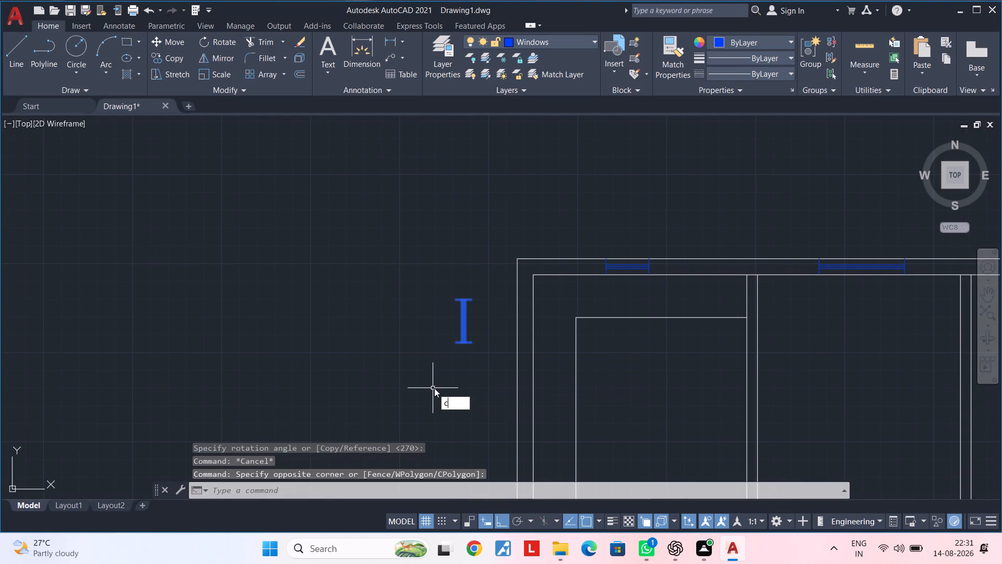
{"action": "key", "text": "o"}
{"action": "key", "text": "space"}
{"action": "left_click", "coordinate": [472, 344]}
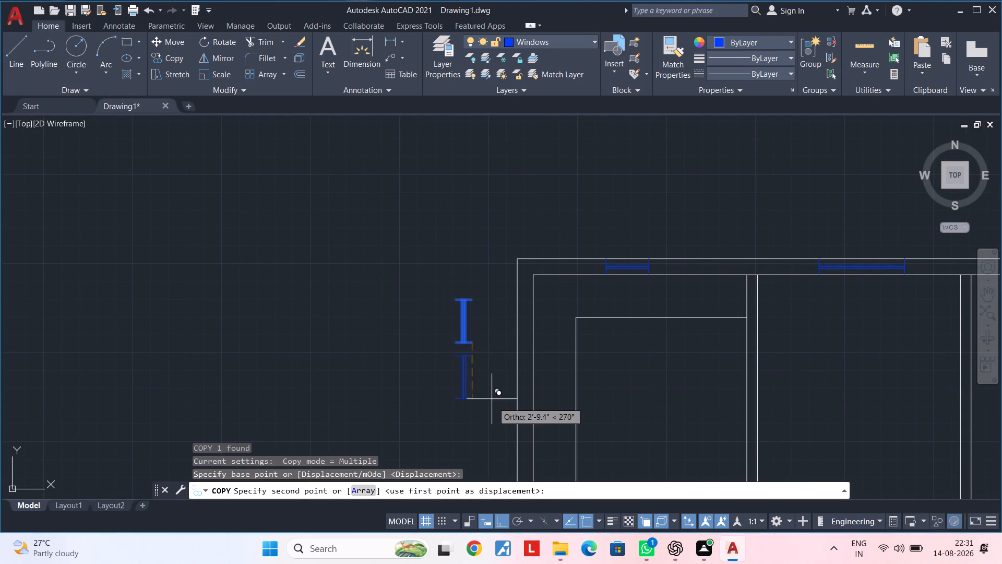
{"action": "middle_click_drag", "start_coordinate": [492, 405], "coordinate": [415, 339]}
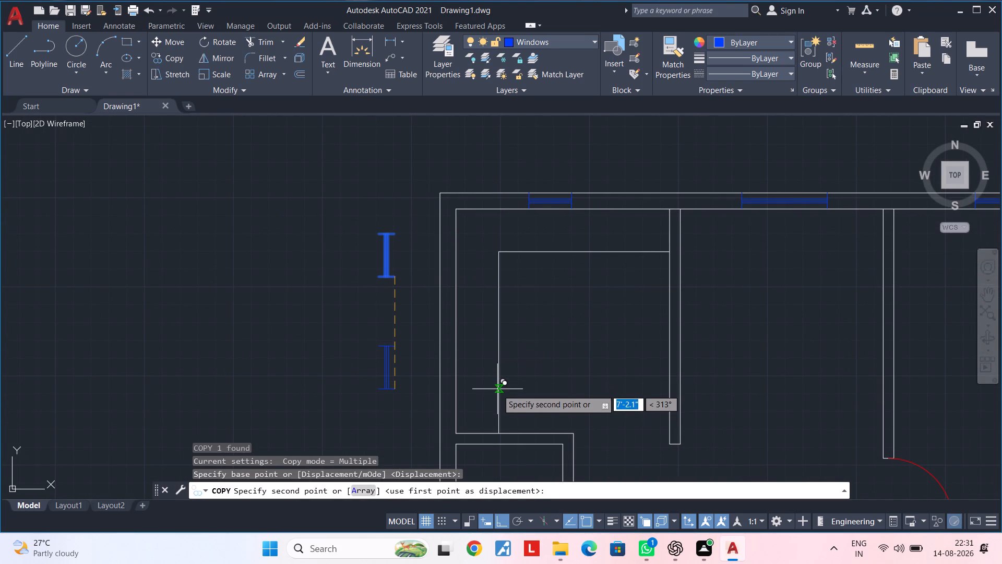
{"action": "key", "text": "F8"}
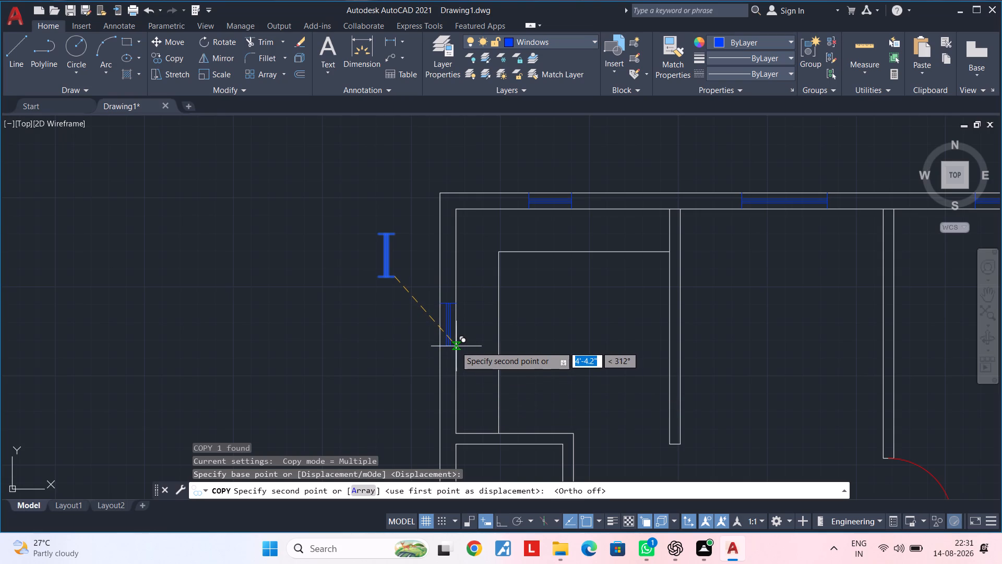
{"action": "scroll", "coordinate": [456, 348], "scroll_direction": "up", "scroll_amount": 3}
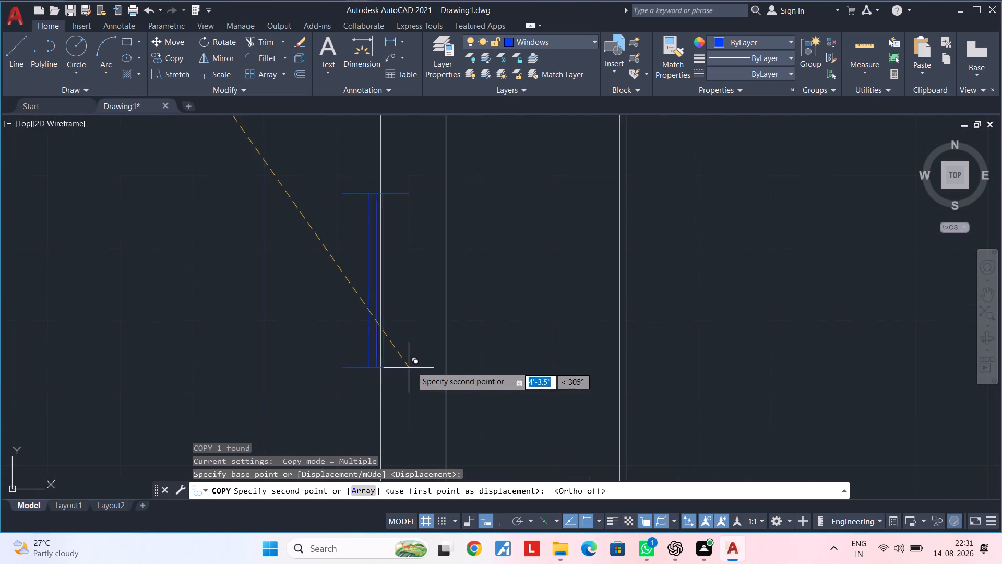
{"action": "left_click", "coordinate": [446, 348]}
Place another copy of the vertical KW block outside the west wall, south of the first loose copy.
{"action": "scroll", "coordinate": [412, 384], "scroll_direction": "down", "scroll_amount": 1}
{"action": "scroll", "coordinate": [414, 381], "scroll_direction": "up", "scroll_amount": 2}
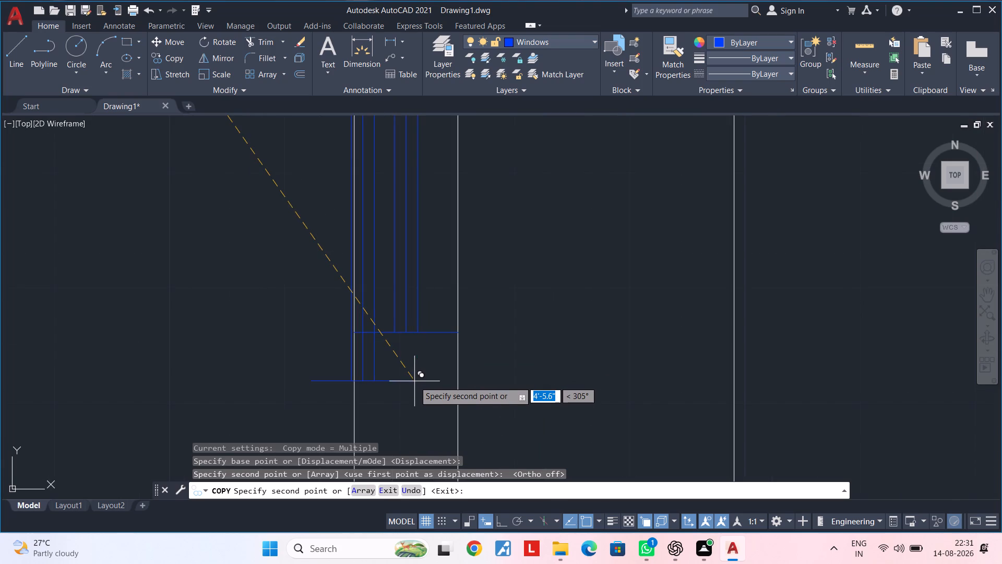
{"action": "scroll", "coordinate": [414, 381], "scroll_direction": "down", "scroll_amount": 3}
{"action": "middle_click_drag", "start_coordinate": [371, 396], "coordinate": [436, 340]}
{"action": "scroll", "coordinate": [434, 341], "scroll_direction": "down", "scroll_amount": 2}
{"action": "middle_click_drag", "start_coordinate": [432, 351], "coordinate": [429, 270]}
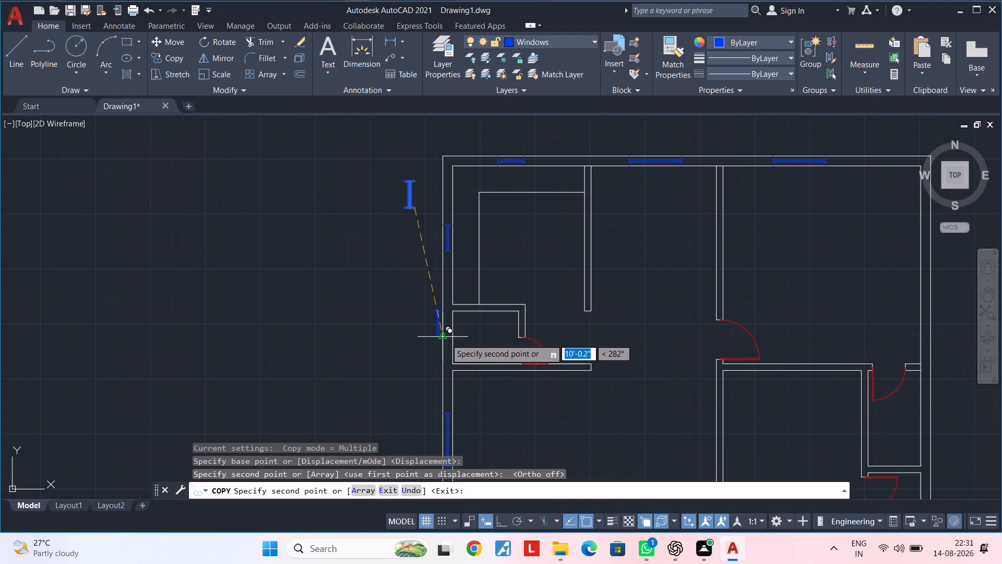
{"action": "scroll", "coordinate": [454, 349], "scroll_direction": "up", "scroll_amount": 1}
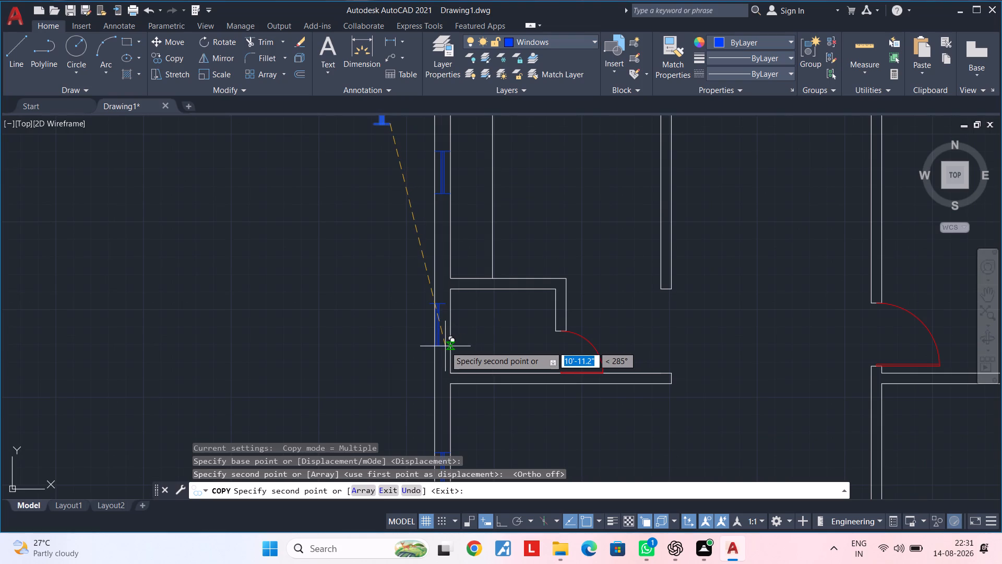
{"action": "scroll", "coordinate": [449, 351], "scroll_direction": "up", "scroll_amount": 2}
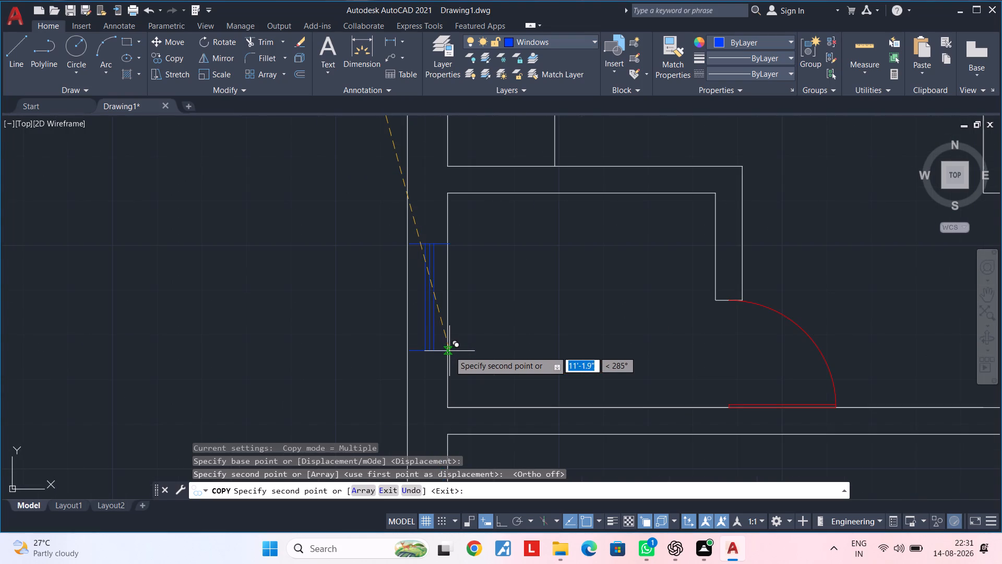
{"action": "scroll", "coordinate": [449, 351], "scroll_direction": "down", "scroll_amount": 3}
{"action": "middle_click_drag", "start_coordinate": [396, 348], "coordinate": [426, 291]}
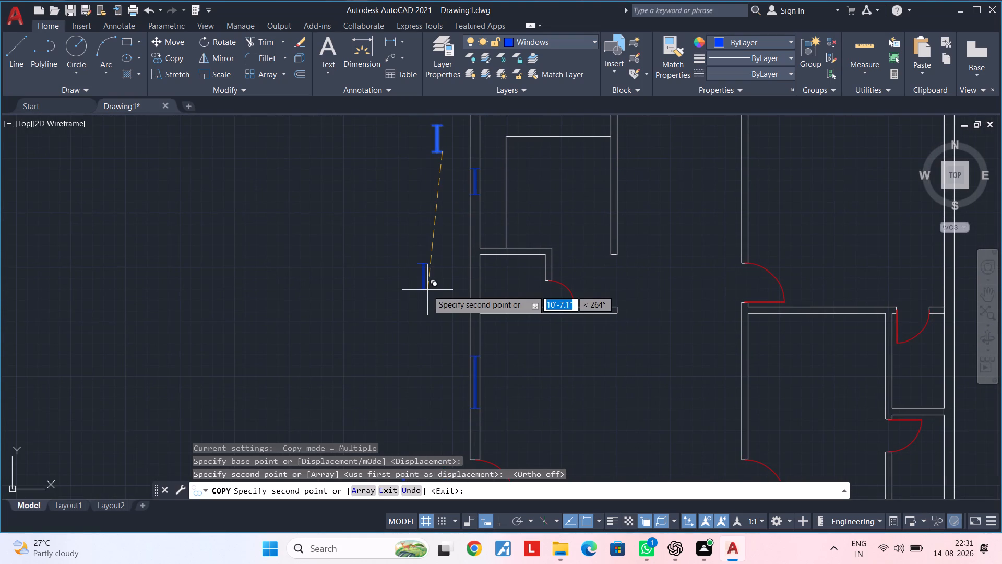
{"action": "scroll", "coordinate": [430, 271], "scroll_direction": "down", "scroll_amount": 1}
{"action": "middle_click_drag", "start_coordinate": [431, 271], "coordinate": [418, 365]}
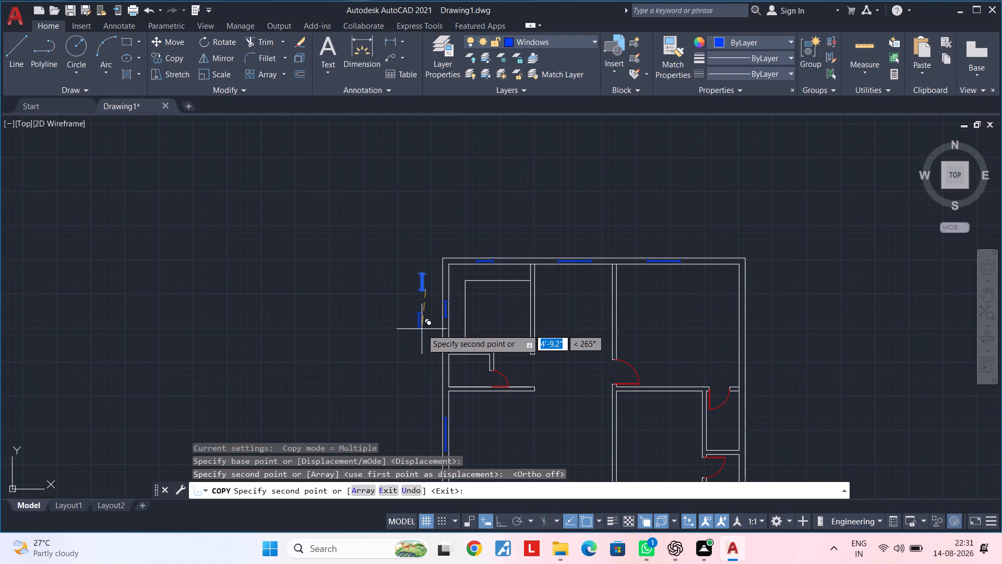
{"action": "scroll", "coordinate": [422, 329], "scroll_direction": "up", "scroll_amount": 2}
{"action": "left_click", "coordinate": [410, 340]}
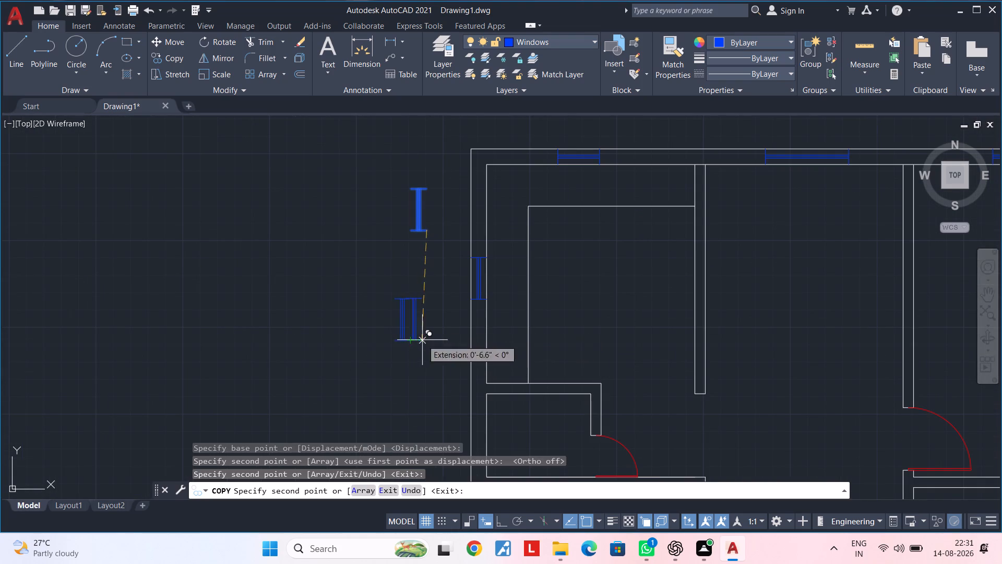
{"action": "key", "text": "Escape"}
{"action": "key", "text": "Escape"}
{"action": "middle_click_drag", "start_coordinate": [423, 342], "coordinate": [434, 323]}
{"action": "key", "text": "Escape"}
Explode the southern loose window block outside the west wall.
{"action": "left_click", "coordinate": [439, 265]}
{"action": "left_click", "coordinate": [375, 354]}
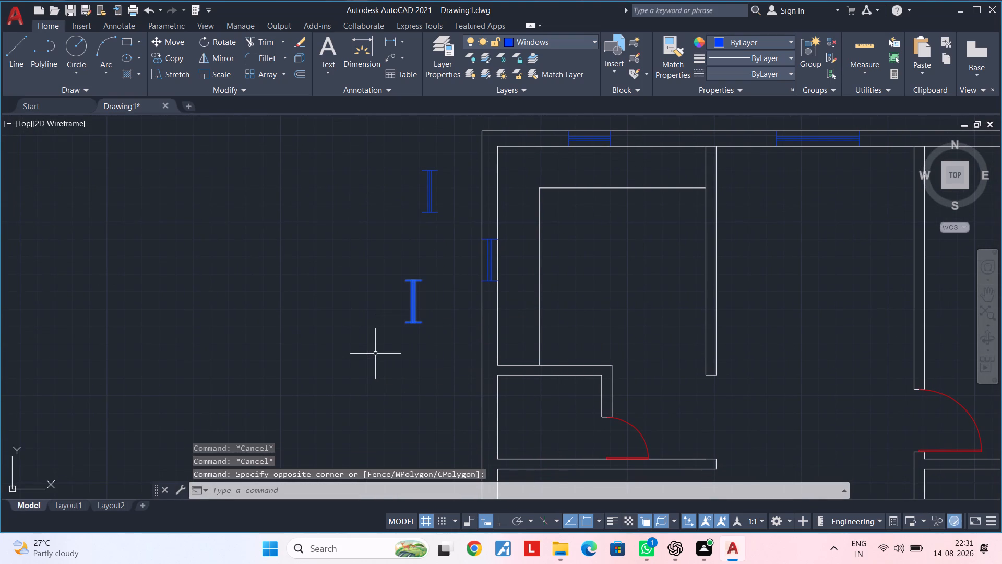
{"action": "key", "text": "x"}
{"action": "key", "text": "space"}
Offset the exploded window's south end line 1' to the north.
{"action": "scroll", "coordinate": [430, 328], "scroll_direction": "up", "scroll_amount": 2}
{"action": "middle_click_drag", "start_coordinate": [425, 332], "coordinate": [445, 366]}
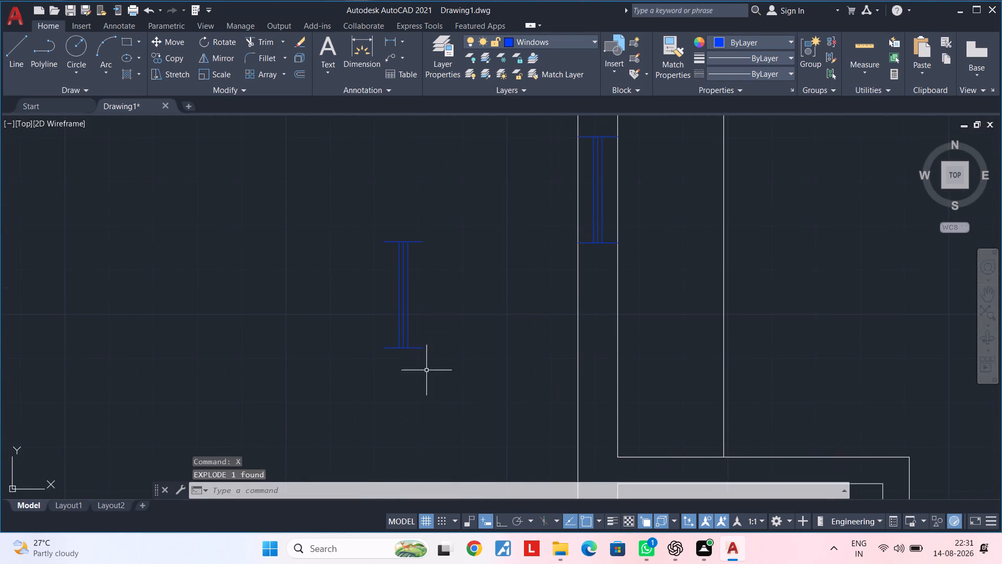
{"action": "middle_click_drag", "start_coordinate": [424, 371], "coordinate": [438, 368]}
{"action": "scroll", "coordinate": [422, 361], "scroll_direction": "up", "scroll_amount": 1}
{"action": "middle_click_drag", "start_coordinate": [422, 360], "coordinate": [440, 397]}
{"action": "type", "text": "of 1'"}
{"action": "key", "text": "Return"}
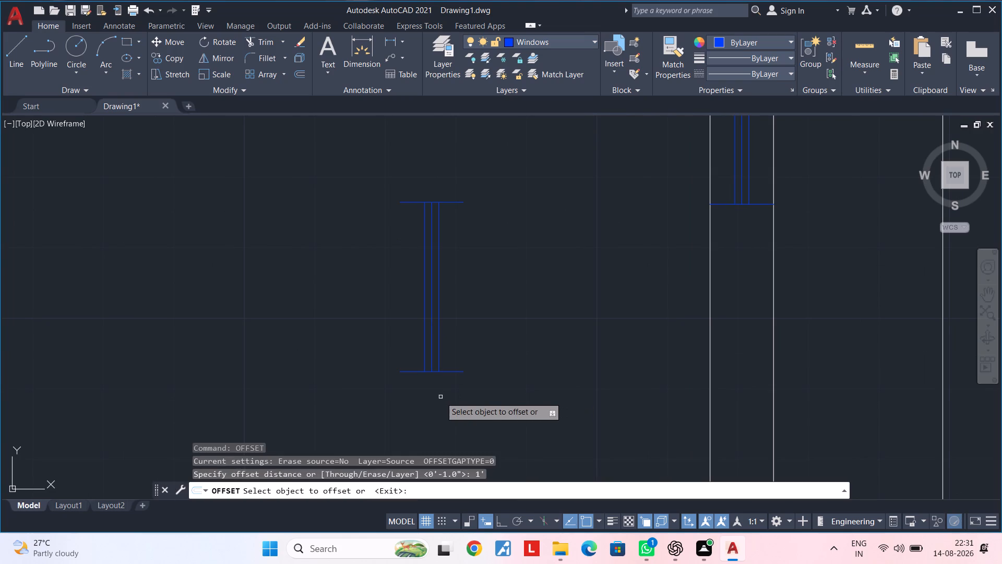
{"action": "left_click", "coordinate": [455, 372]}
{"action": "left_click", "coordinate": [450, 336]}
{"action": "middle_click_drag", "start_coordinate": [453, 327], "coordinate": [450, 369]}
{"action": "scroll", "coordinate": [450, 369], "scroll_direction": "up", "scroll_amount": 1}
{"action": "key", "text": "Escape"}
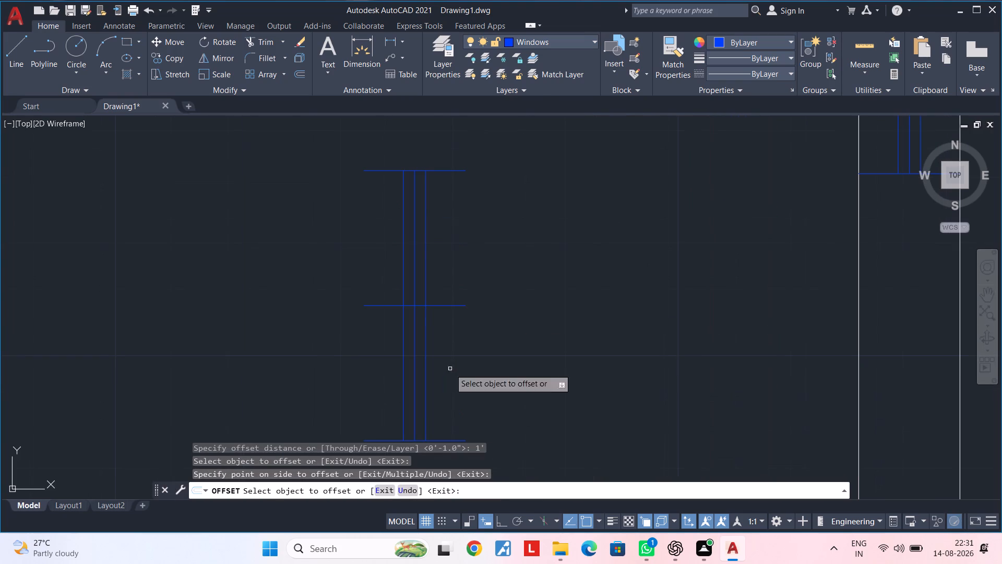
{"action": "key", "text": "Escape"}
{"action": "key", "text": "Escape"}
Trim the three vertical window lines south of the new end line and remove the leftover south end line.
{"action": "type", "text": "tr"}
{"action": "key", "text": "space"}
{"action": "left_click_drag", "start_coordinate": [458, 355], "coordinate": [389, 362]}
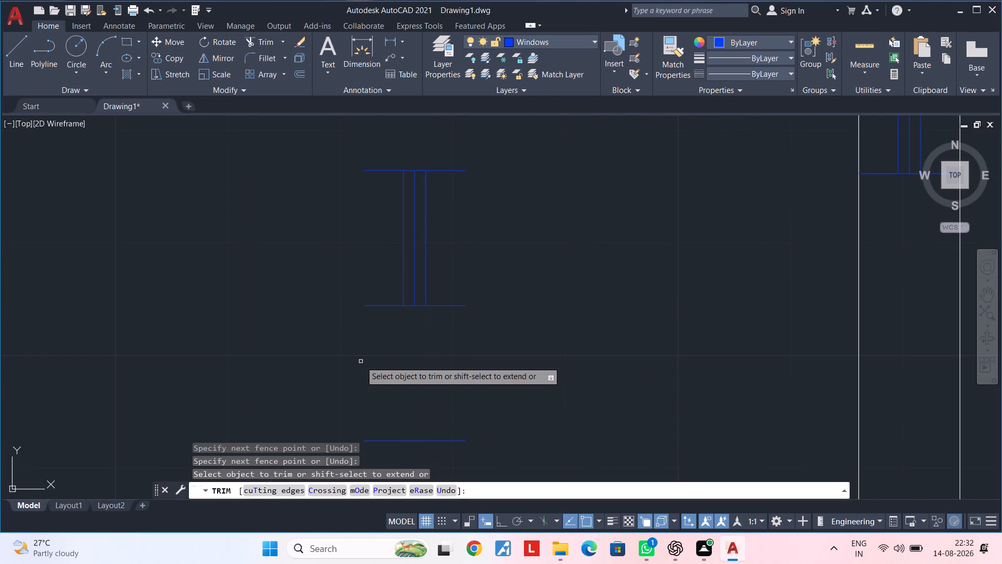
{"action": "left_click_drag", "start_coordinate": [417, 425], "coordinate": [412, 454]}
{"action": "middle_click_drag", "start_coordinate": [449, 390], "coordinate": [457, 465]}
{"action": "key", "text": "Escape"}
{"action": "key", "text": "Escape"}
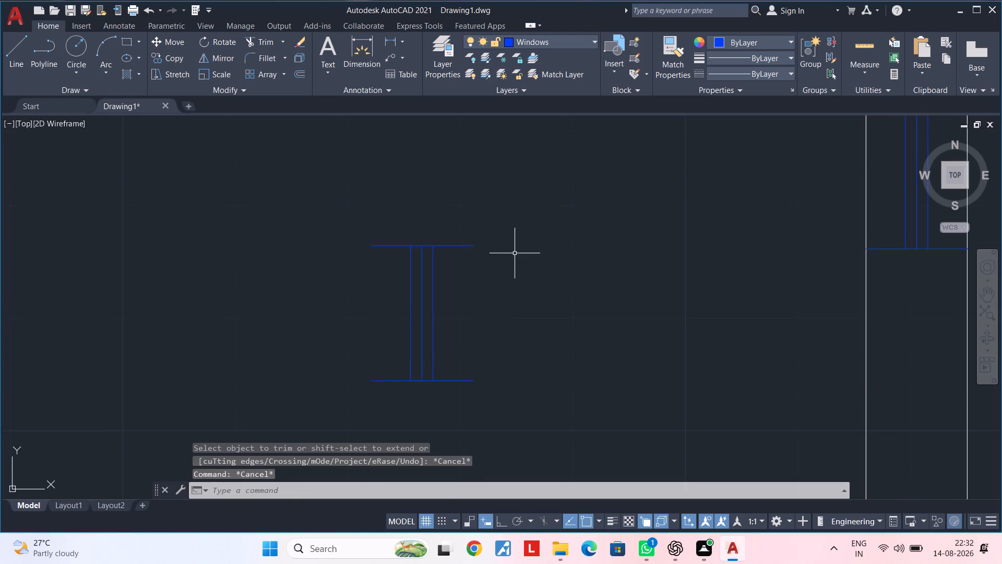
Define a block named PW from the five lines of the shortened window outside the west wall.
{"action": "left_click_drag", "start_coordinate": [526, 206], "coordinate": [519, 219]}
{"action": "left_click", "coordinate": [353, 405]}
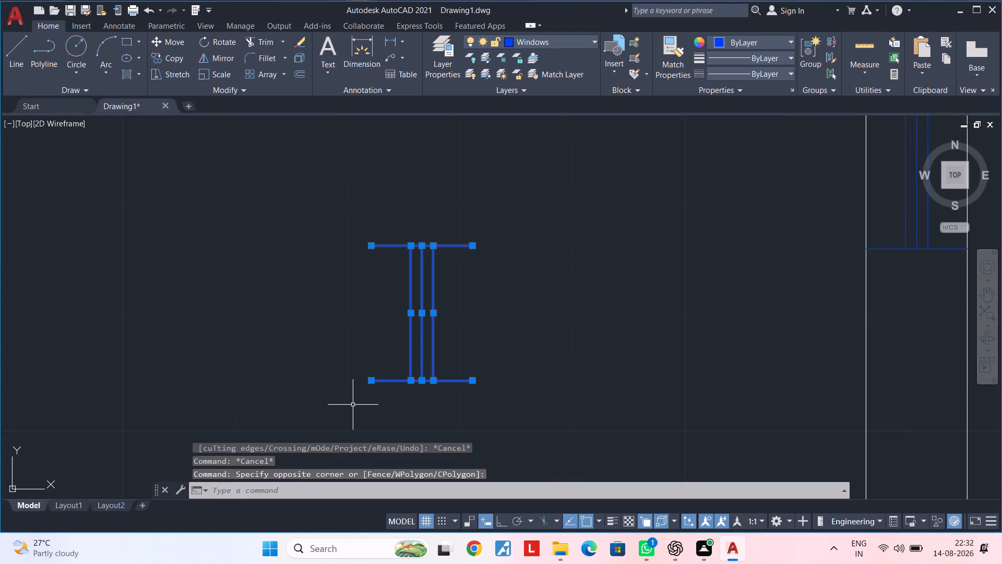
{"action": "type", "text": "b"}
{"action": "key", "text": "space"}
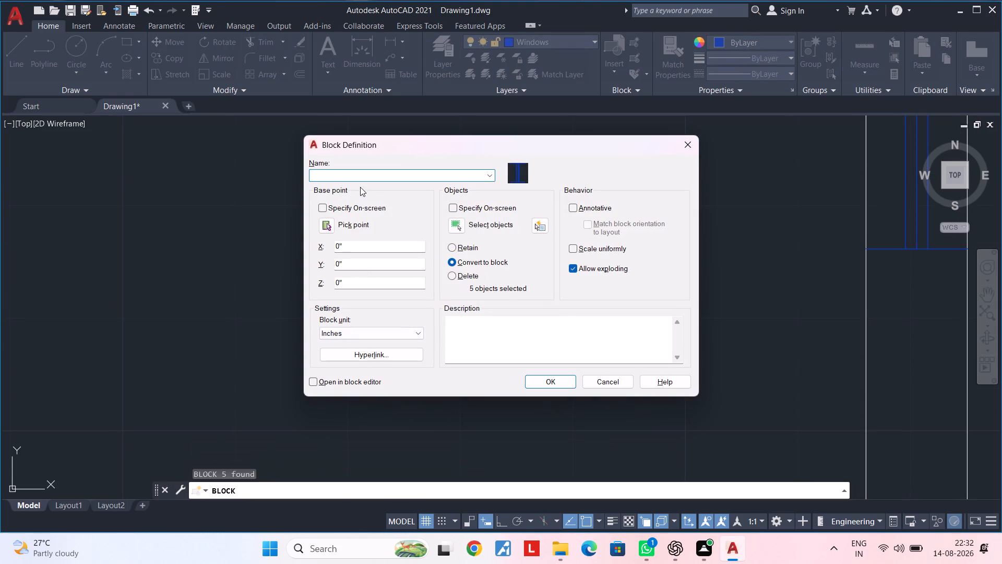
{"action": "left_click", "coordinate": [357, 174]}
{"action": "key", "text": "p"}
{"action": "key", "text": "BackSpace"}
{"action": "type", "text": "PW"}
{"action": "left_click", "coordinate": [541, 379]}
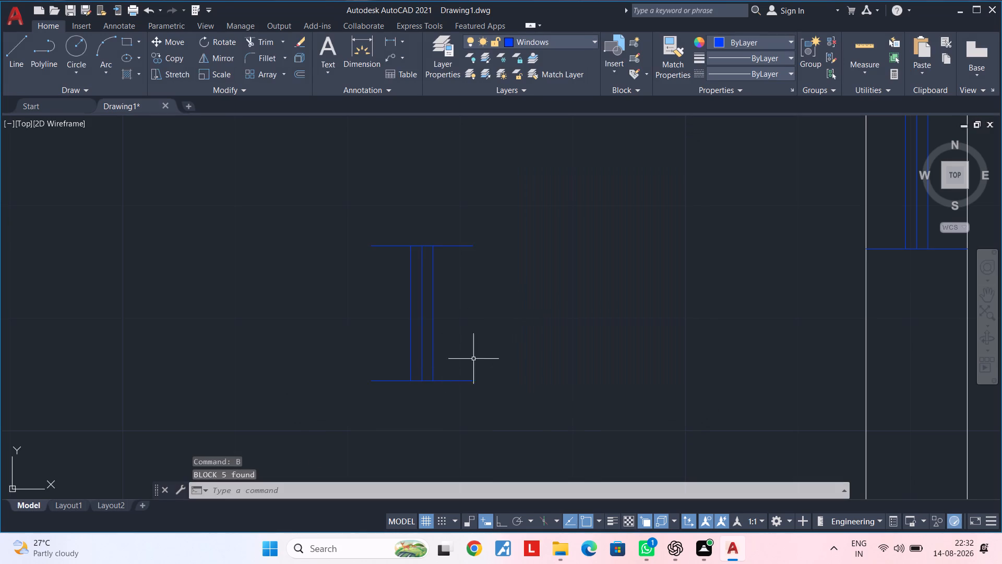
Move the PW window block into the west wall of the small room south of the counter room, aligned to the inner wall face.
{"action": "type", "text": "m"}
{"action": "key", "text": "space"}
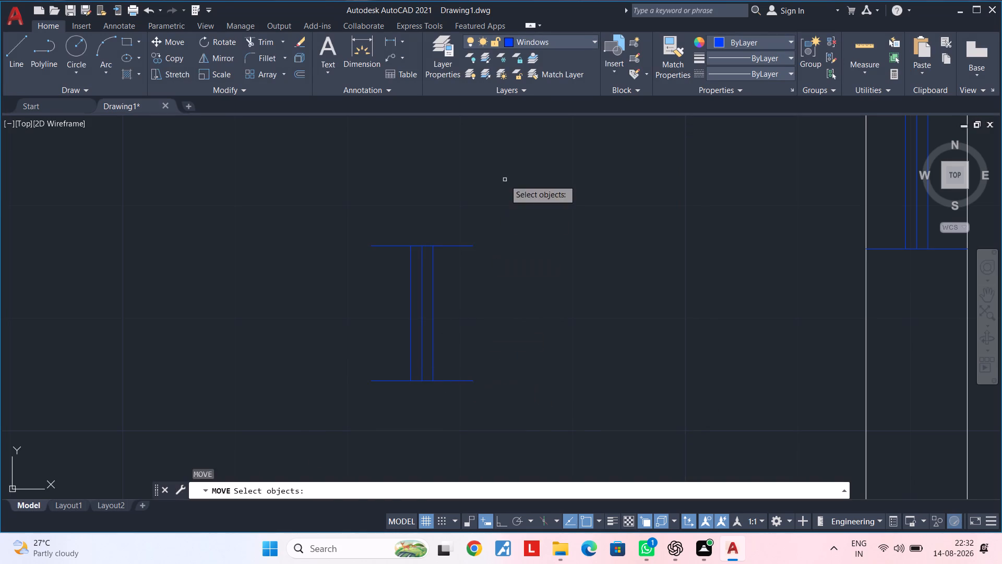
{"action": "left_click_drag", "start_coordinate": [505, 180], "coordinate": [496, 194]}
{"action": "left_click", "coordinate": [363, 398]}
{"action": "key", "text": "space"}
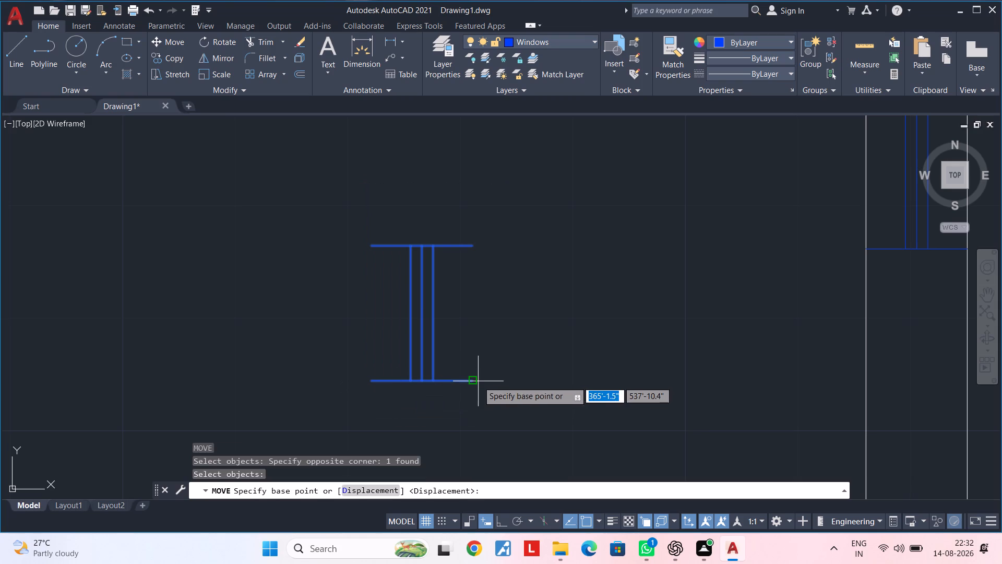
{"action": "left_click", "coordinate": [477, 381]}
{"action": "scroll", "coordinate": [617, 399], "scroll_direction": "down", "scroll_amount": 2}
{"action": "middle_click_drag", "start_coordinate": [615, 399], "coordinate": [416, 367]}
{"action": "scroll", "coordinate": [526, 399], "scroll_direction": "down", "scroll_amount": 2}
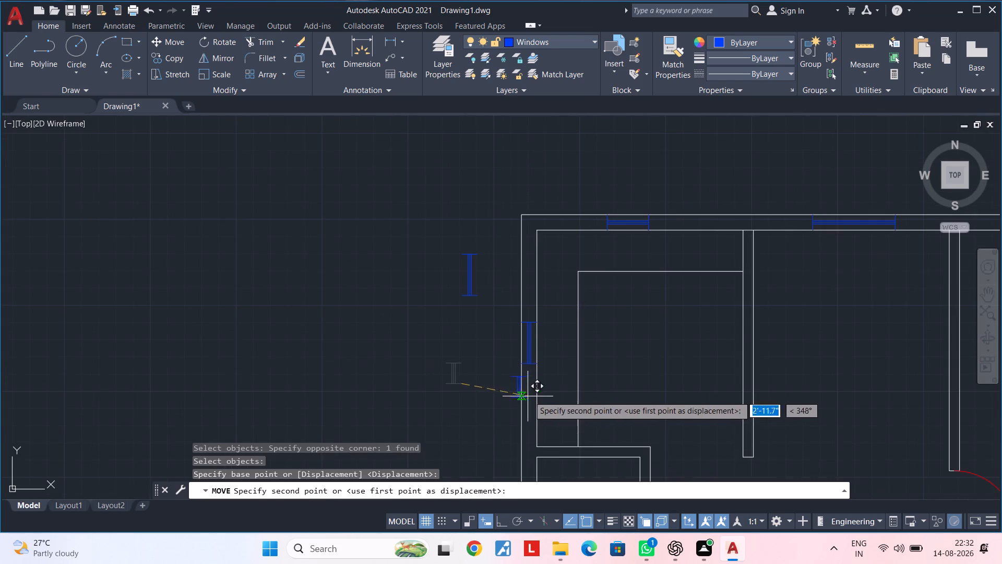
{"action": "middle_click_drag", "start_coordinate": [539, 405], "coordinate": [504, 237]}
{"action": "scroll", "coordinate": [497, 348], "scroll_direction": "up", "scroll_amount": 1}
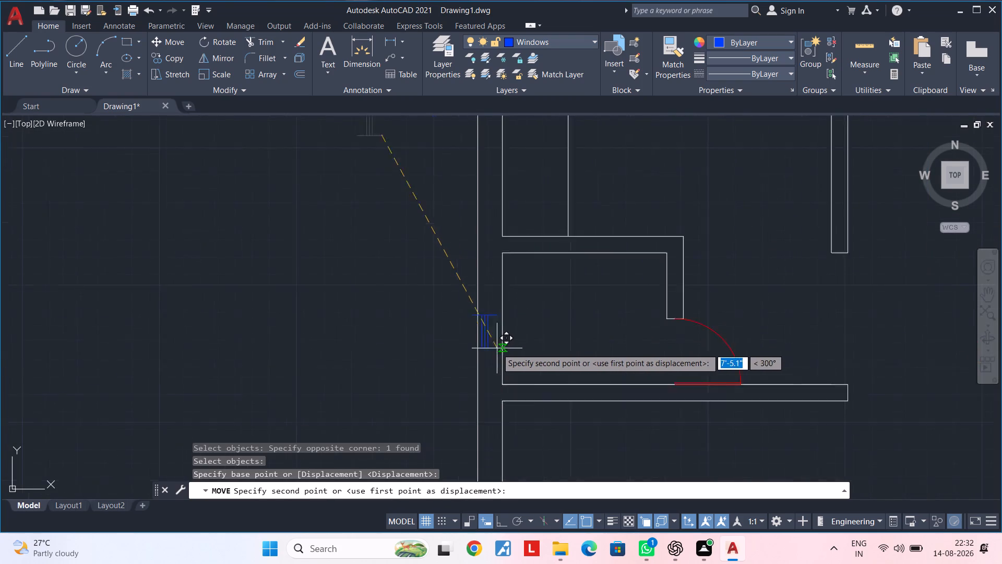
{"action": "scroll", "coordinate": [497, 348], "scroll_direction": "up", "scroll_amount": 2}
{"action": "left_click", "coordinate": [505, 326]}
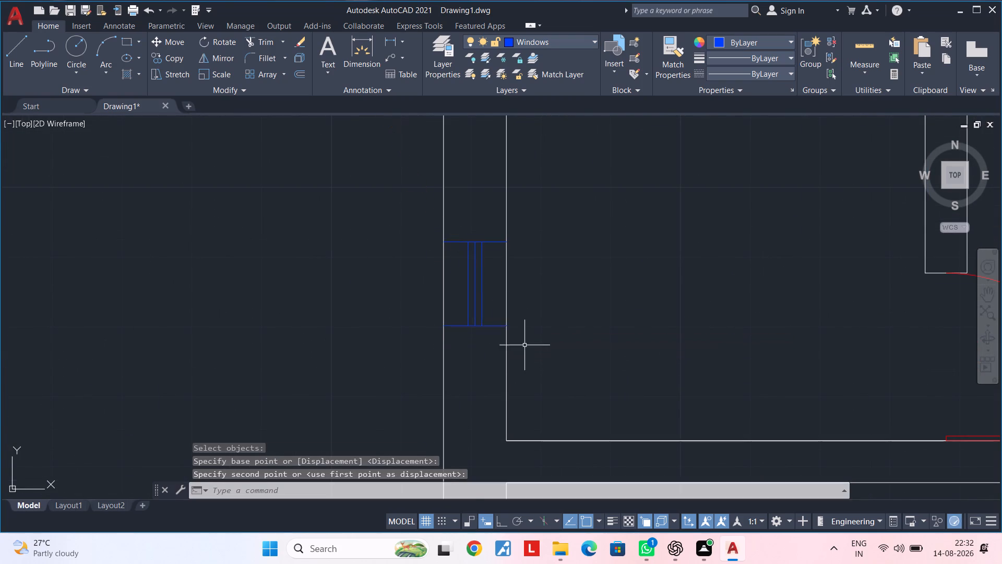
{"action": "scroll", "coordinate": [525, 345], "scroll_direction": "down", "scroll_amount": 4}
{"action": "middle_click_drag", "start_coordinate": [563, 349], "coordinate": [418, 343]}
{"action": "key", "text": "Escape"}
{"action": "key", "text": "Escape"}
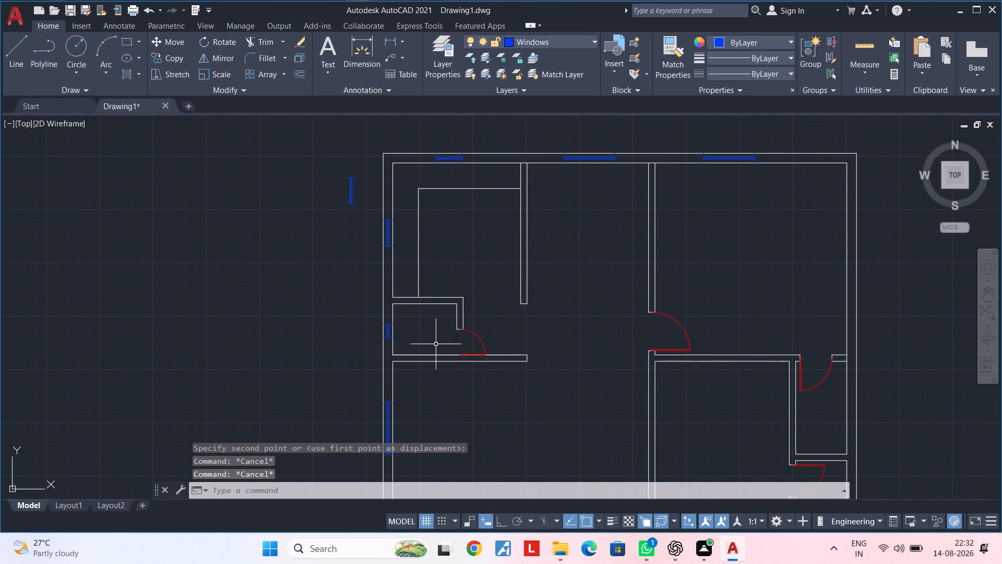
Delete the loose vertical KW window block outside the north part of the west wall.
{"action": "left_click", "coordinate": [371, 160]}
{"action": "left_click", "coordinate": [329, 203]}
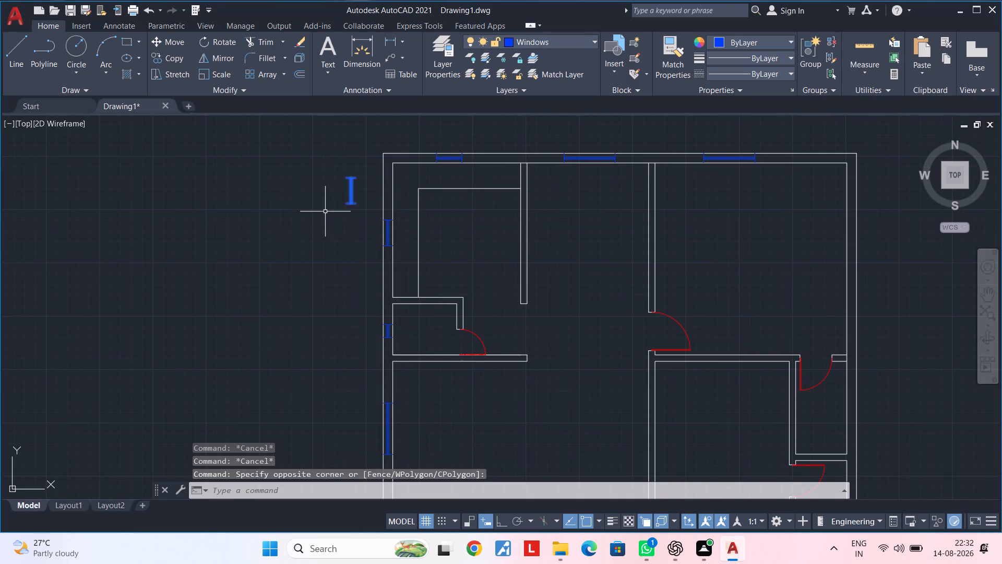
{"action": "key", "text": "Delete"}
Examine the whole floor plan to check the placed windows and find outer walls that still need one.
{"action": "scroll", "coordinate": [404, 257], "scroll_direction": "up", "scroll_amount": 2}
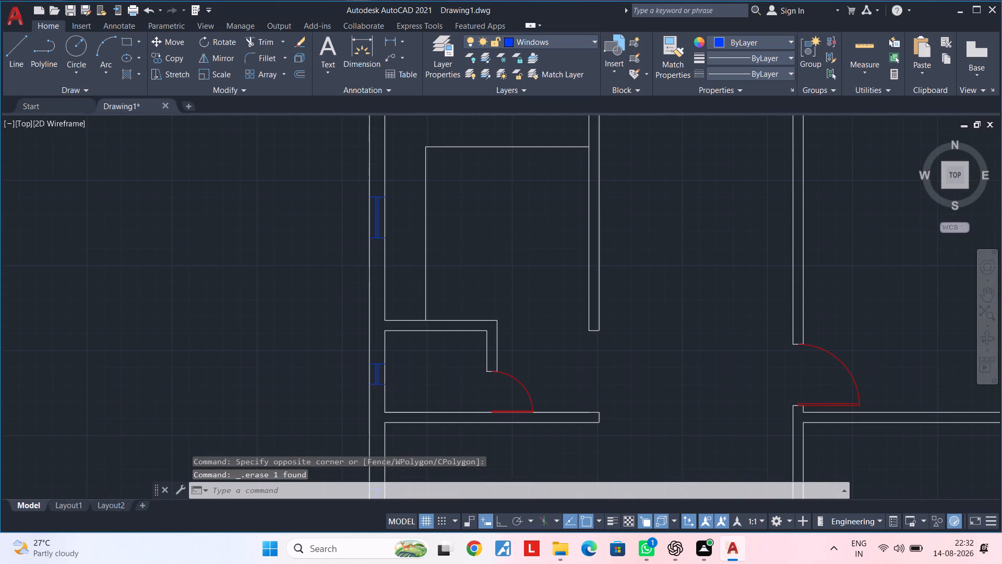
{"action": "scroll", "coordinate": [404, 257], "scroll_direction": "down", "scroll_amount": 3}
{"action": "middle_click_drag", "start_coordinate": [455, 275], "coordinate": [333, 257]}
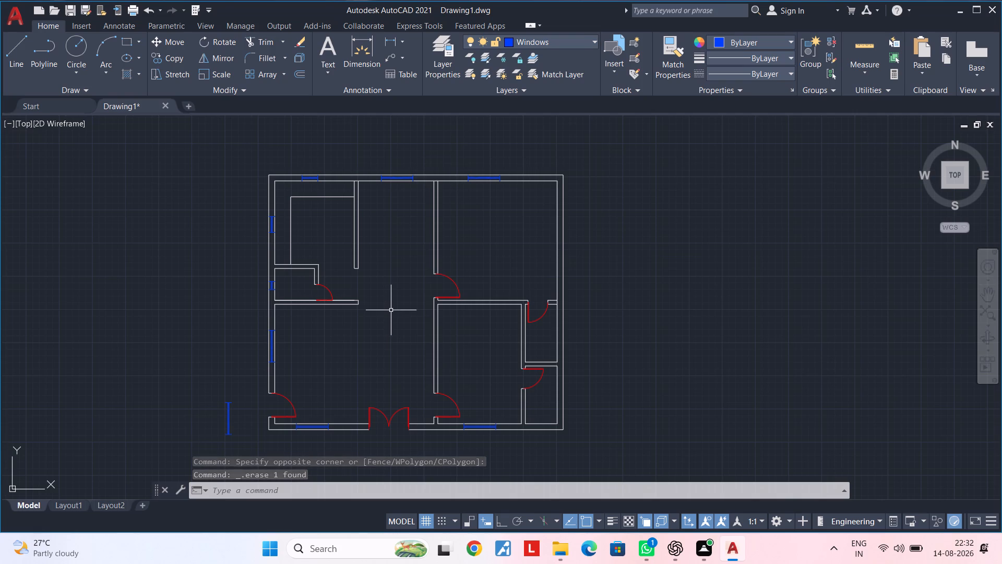
{"action": "scroll", "coordinate": [401, 173], "scroll_direction": "up", "scroll_amount": 1}
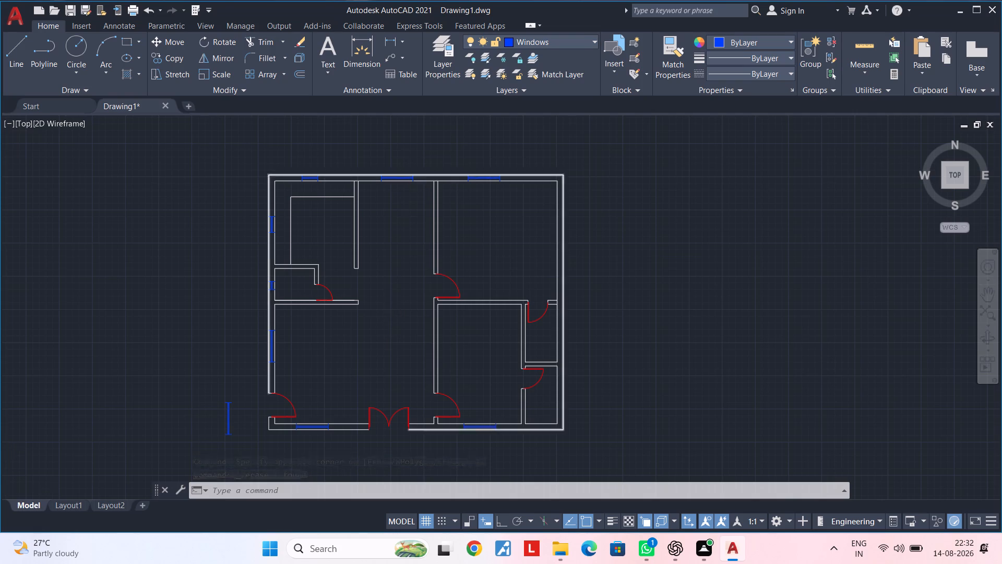
{"action": "scroll", "coordinate": [401, 173], "scroll_direction": "up", "scroll_amount": 3}
{"action": "scroll", "coordinate": [435, 229], "scroll_direction": "down", "scroll_amount": 4}
{"action": "middle_click_drag", "start_coordinate": [438, 283], "coordinate": [405, 194]}
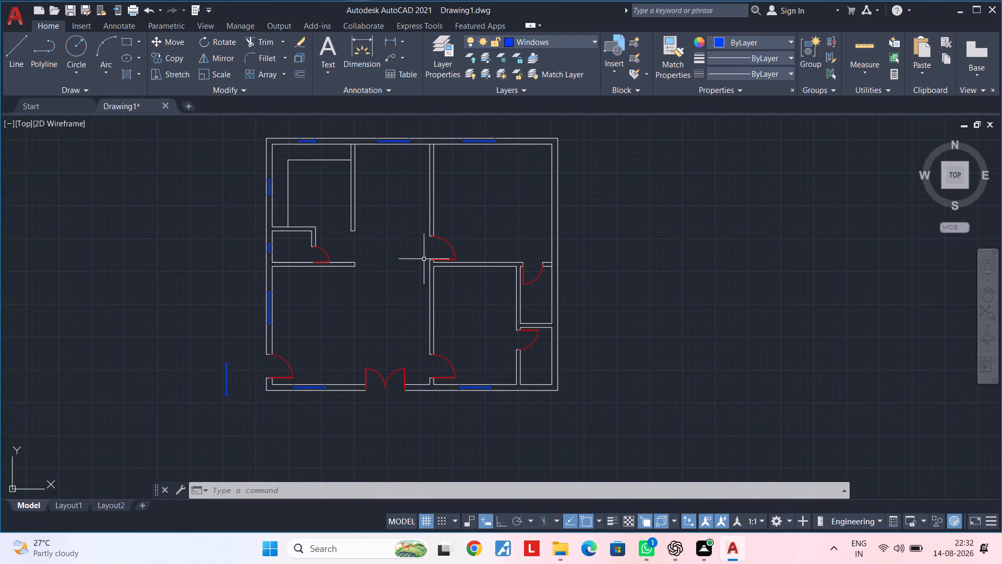
{"action": "middle_click_drag", "start_coordinate": [404, 260], "coordinate": [422, 305]}
{"action": "middle_click_drag", "start_coordinate": [430, 273], "coordinate": [432, 283]}
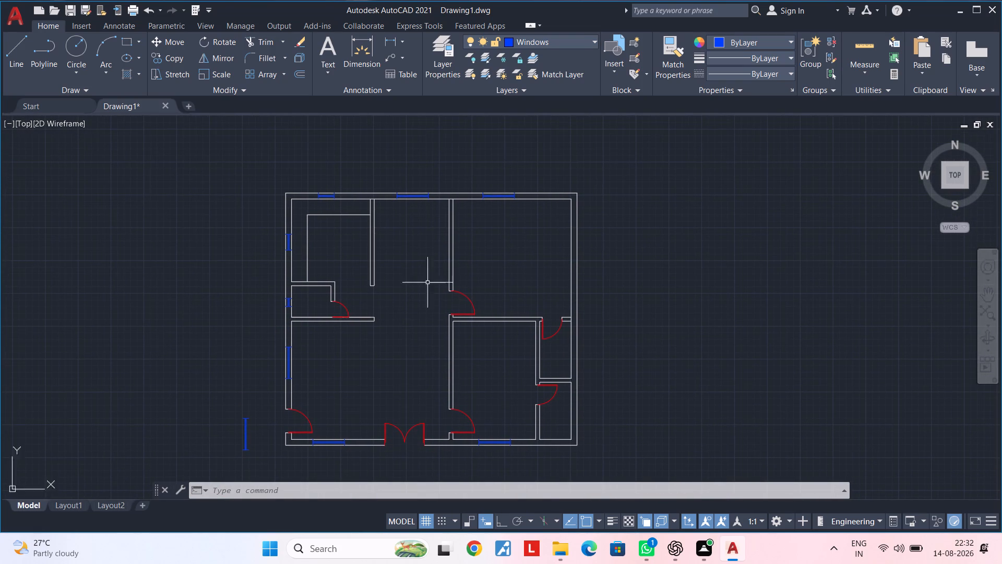
{"action": "scroll", "coordinate": [381, 279], "scroll_direction": "up", "scroll_amount": 1}
{"action": "middle_click_drag", "start_coordinate": [405, 278], "coordinate": [388, 223]}
{"action": "scroll", "coordinate": [388, 223], "scroll_direction": "down", "scroll_amount": 1}
{"action": "middle_click_drag", "start_coordinate": [389, 224], "coordinate": [368, 235]}
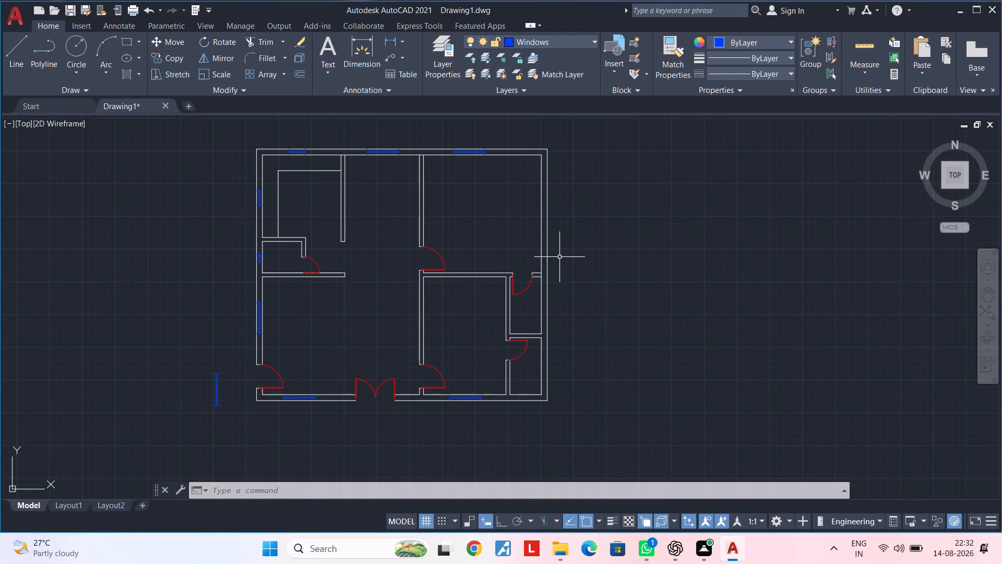
{"action": "middle_click_drag", "start_coordinate": [575, 264], "coordinate": [540, 271]}
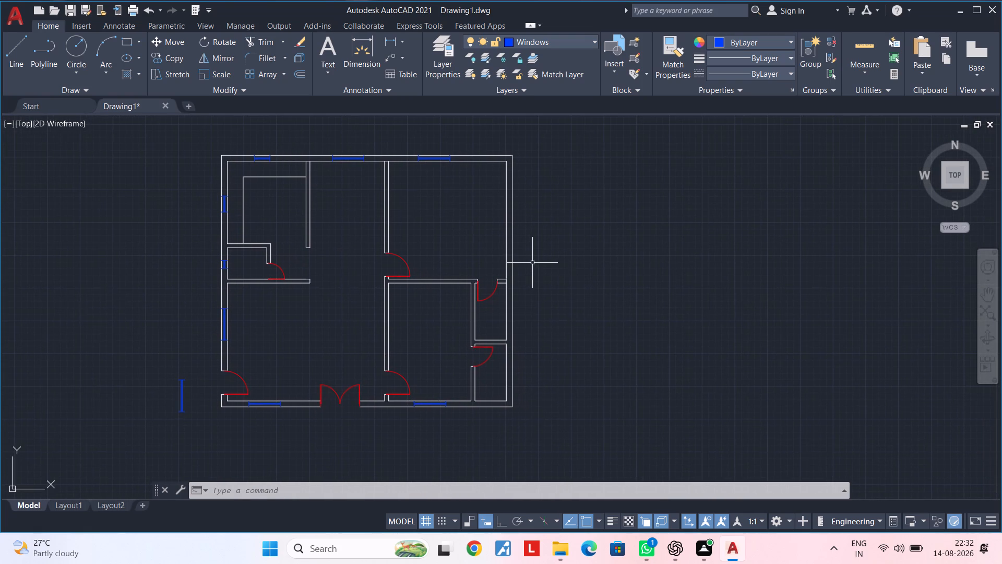
{"action": "middle_click_drag", "start_coordinate": [532, 258], "coordinate": [535, 290]}
{"action": "middle_click_drag", "start_coordinate": [433, 243], "coordinate": [452, 236]}
Copy the long vertical window block from the southwest room's west wall into the northeast room's east wall, just north of the partition.
{"action": "scroll", "coordinate": [269, 325], "scroll_direction": "up", "scroll_amount": 1}
{"action": "left_click", "coordinate": [253, 327]}
{"action": "key", "text": "Escape"}
{"action": "left_click", "coordinate": [214, 327]}
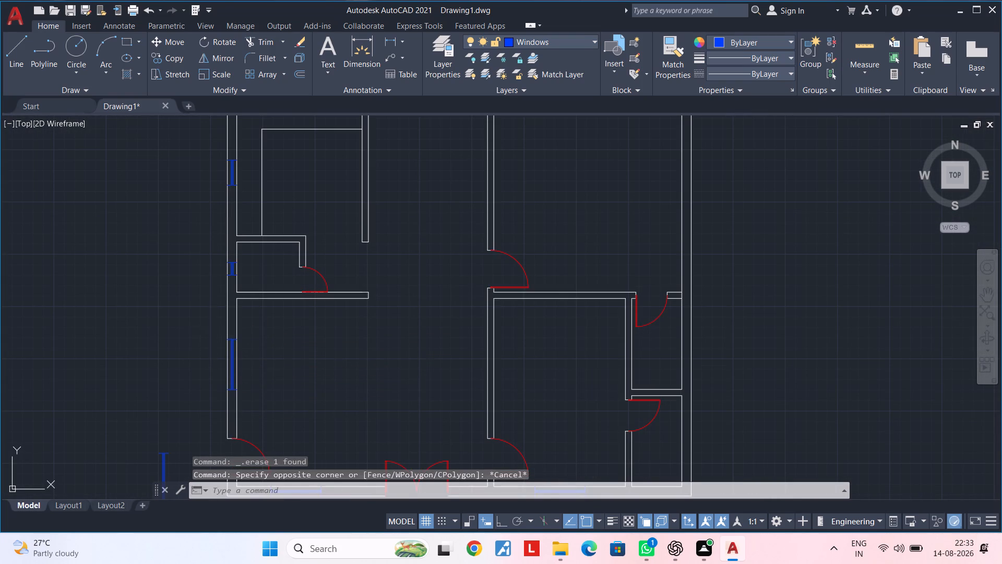
{"action": "left_click", "coordinate": [261, 397]}
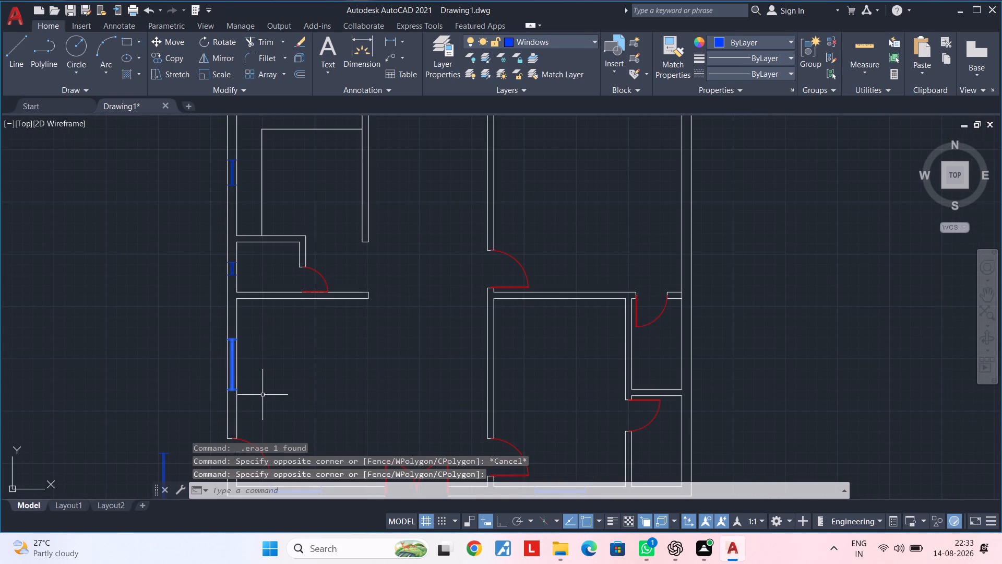
{"action": "type", "text": "co"}
{"action": "key", "text": "space"}
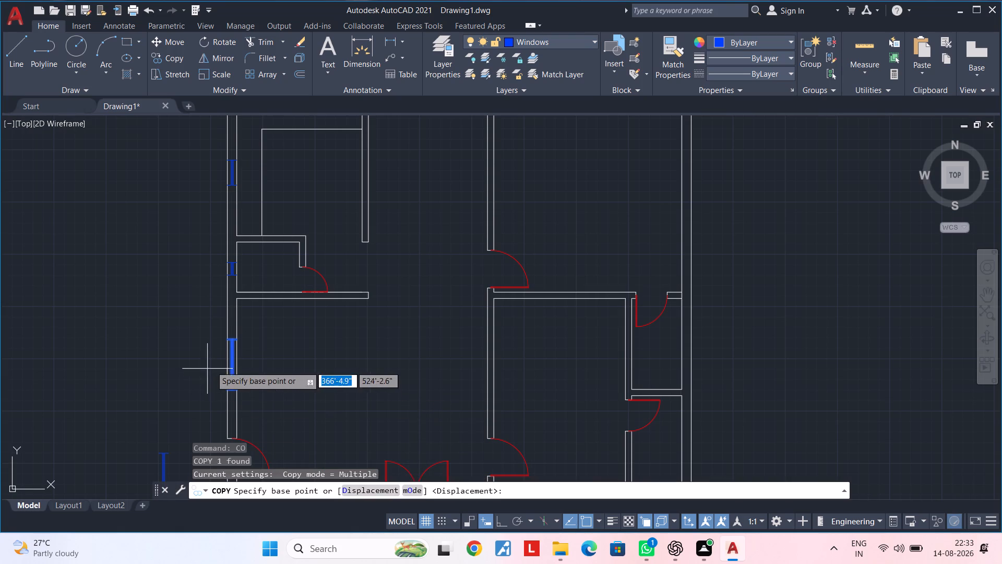
{"action": "scroll", "coordinate": [228, 334], "scroll_direction": "up", "scroll_amount": 2}
{"action": "left_click", "coordinate": [223, 346]}
{"action": "scroll", "coordinate": [433, 322], "scroll_direction": "down", "scroll_amount": 3}
{"action": "middle_click_drag", "start_coordinate": [545, 302], "coordinate": [316, 310]}
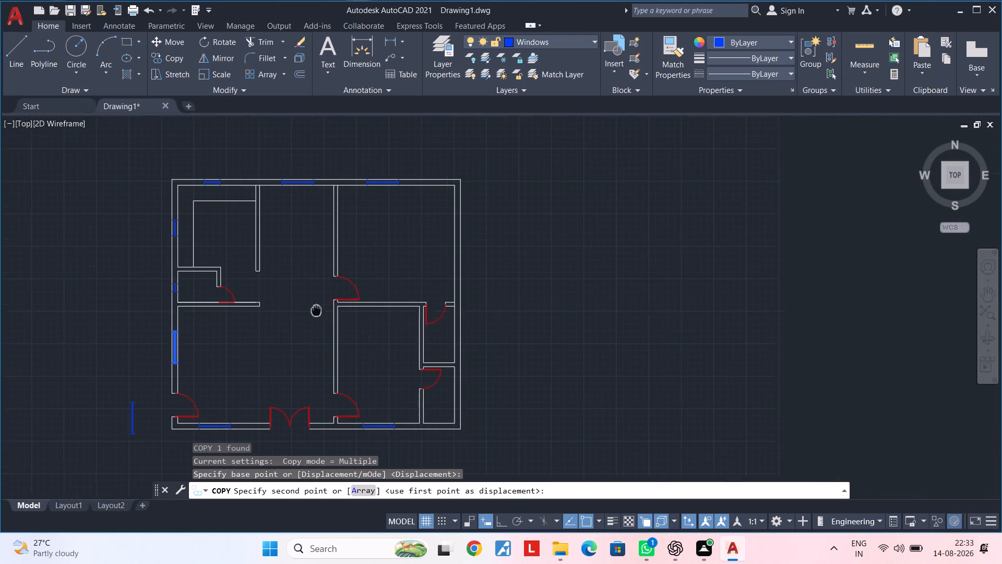
{"action": "middle_click_drag", "start_coordinate": [316, 310], "coordinate": [314, 311]}
{"action": "scroll", "coordinate": [449, 283], "scroll_direction": "up", "scroll_amount": 4}
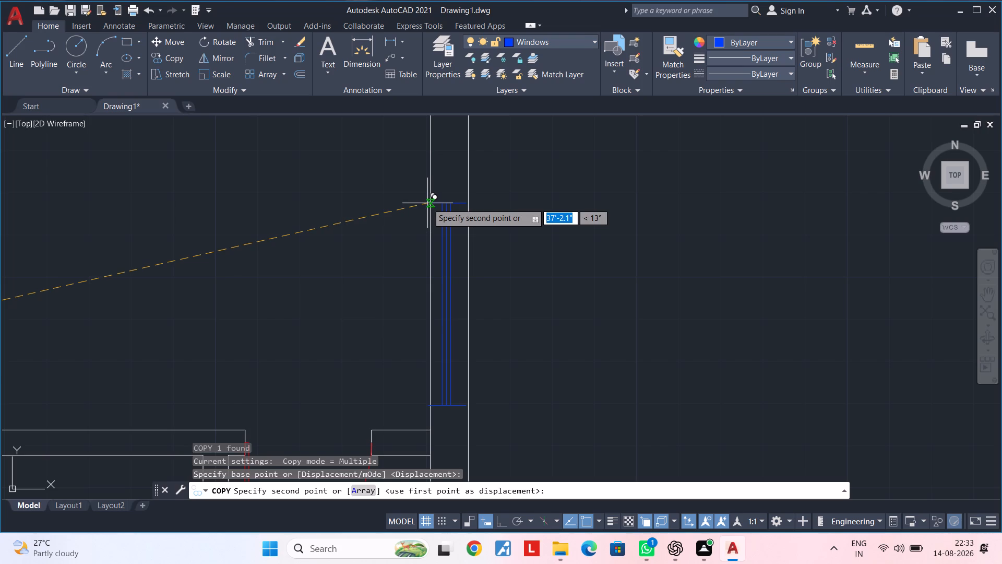
{"action": "left_click", "coordinate": [431, 203]}
{"action": "key", "text": "Escape"}
{"action": "scroll", "coordinate": [483, 242], "scroll_direction": "down", "scroll_amount": 1}
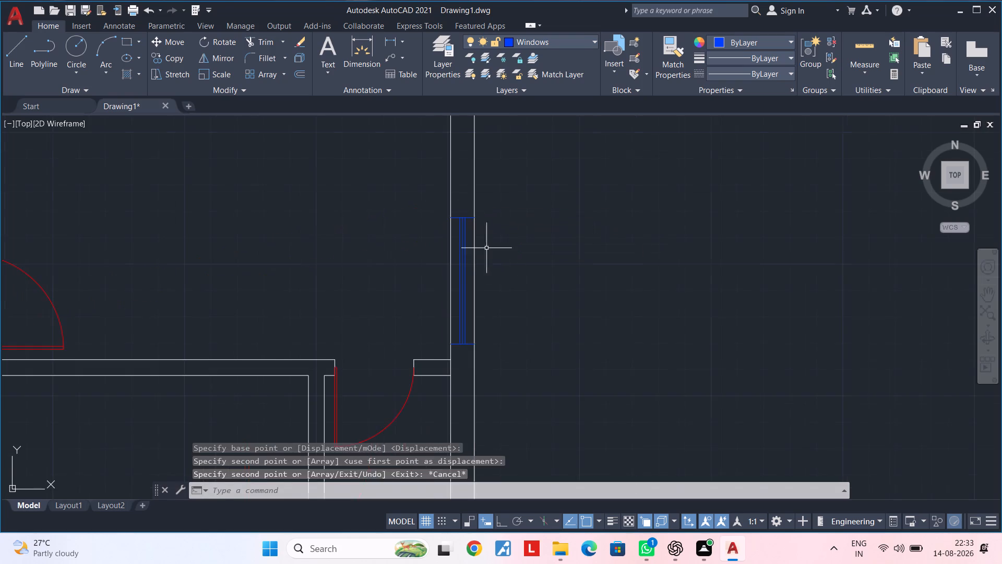
{"action": "key", "text": "Escape"}
{"action": "middle_click_drag", "start_coordinate": [500, 283], "coordinate": [490, 172]}
{"action": "key", "text": "Escape"}
{"action": "middle_click_drag", "start_coordinate": [488, 260], "coordinate": [504, 179]}
{"action": "key", "text": "Escape"}
{"action": "scroll", "coordinate": [497, 203], "scroll_direction": "down", "scroll_amount": 2}
{"action": "middle_click_drag", "start_coordinate": [511, 232], "coordinate": [452, 252]}
{"action": "key", "text": "Escape"}
{"action": "key", "text": "Escape"}
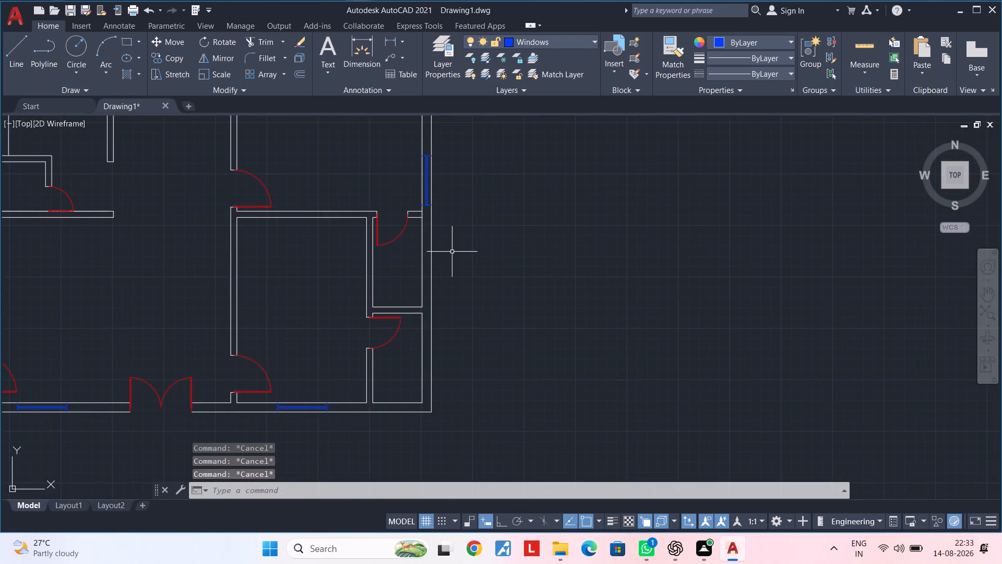
Copy the vertical KW block from the counter room's west wall to the open area outside the east wall.
{"action": "scroll", "coordinate": [468, 249], "scroll_direction": "down", "scroll_amount": 3}
{"action": "scroll", "coordinate": [471, 249], "scroll_direction": "up", "scroll_amount": 1}
{"action": "middle_click_drag", "start_coordinate": [475, 252], "coordinate": [488, 253]}
{"action": "scroll", "coordinate": [280, 272], "scroll_direction": "up", "scroll_amount": 1}
{"action": "middle_click_drag", "start_coordinate": [300, 252], "coordinate": [291, 331]}
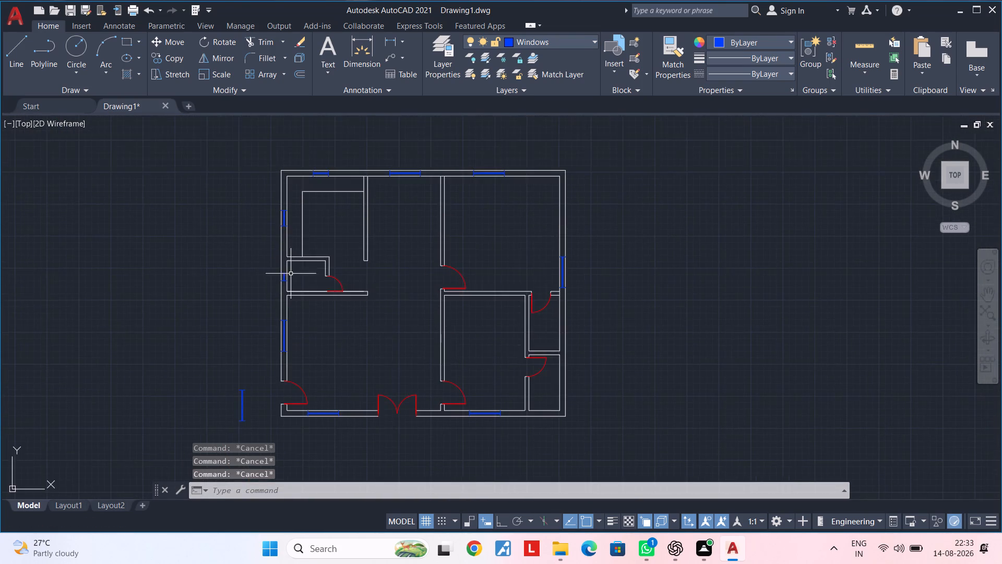
{"action": "scroll", "coordinate": [291, 247], "scroll_direction": "up", "scroll_amount": 3}
{"action": "scroll", "coordinate": [279, 205], "scroll_direction": "down", "scroll_amount": 1}
{"action": "middle_click_drag", "start_coordinate": [280, 224], "coordinate": [289, 335]}
{"action": "left_click_drag", "start_coordinate": [237, 228], "coordinate": [248, 230]}
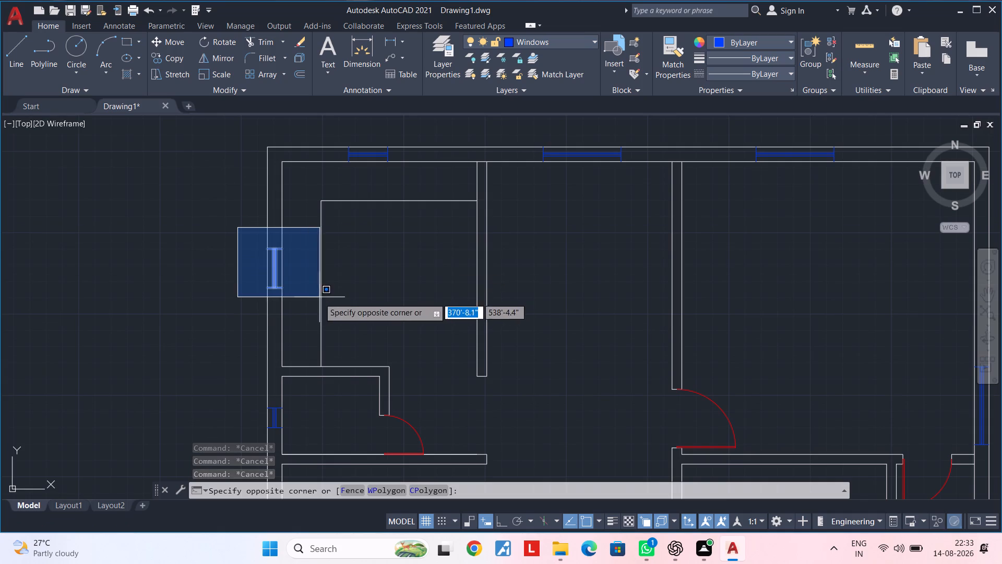
{"action": "left_click", "coordinate": [308, 308]}
{"action": "key", "text": "c"}
{"action": "key", "text": "o"}
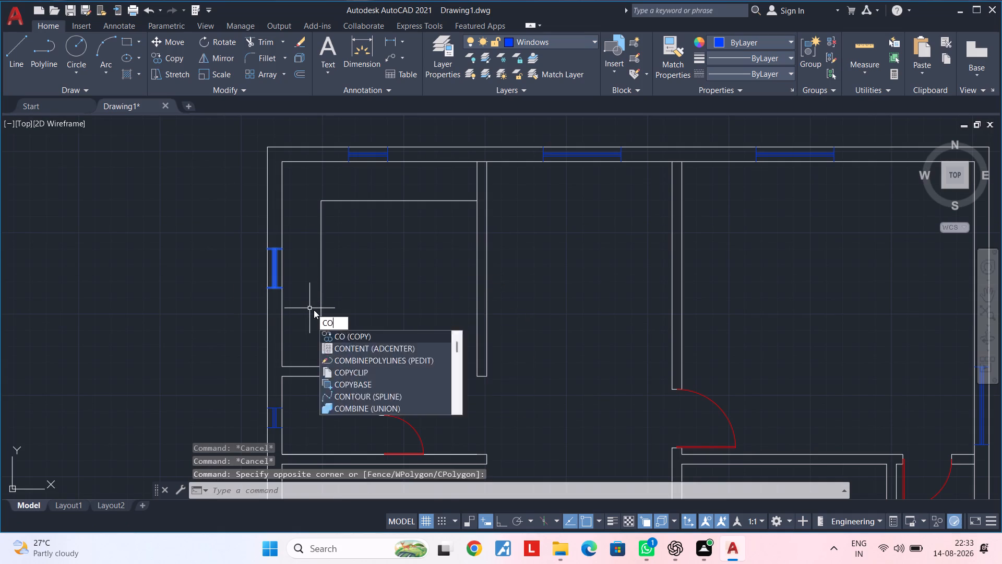
{"action": "key", "text": "space"}
{"action": "left_click", "coordinate": [282, 284]}
{"action": "scroll", "coordinate": [418, 304], "scroll_direction": "down", "scroll_amount": 3}
{"action": "middle_click_drag", "start_coordinate": [540, 320], "coordinate": [284, 296]}
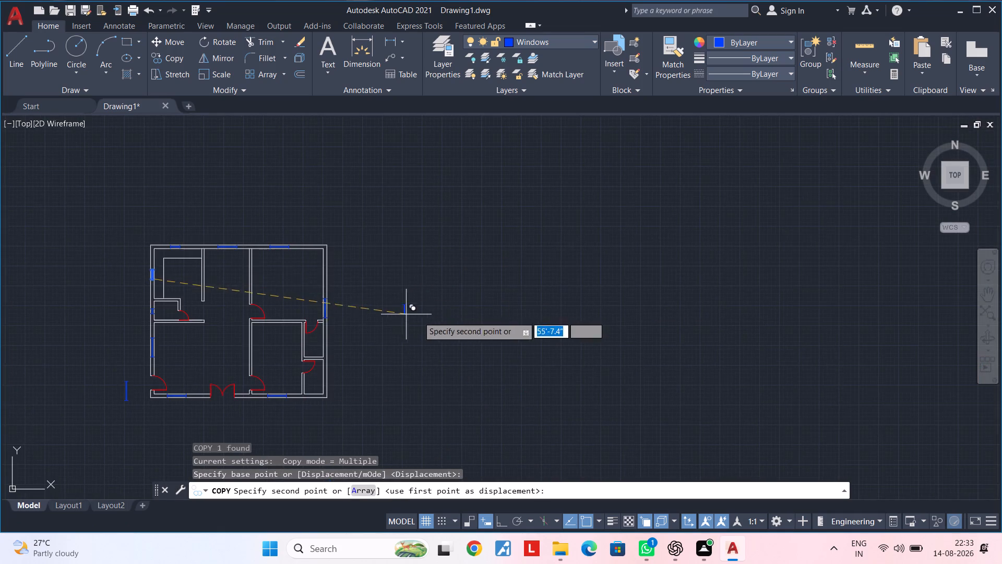
{"action": "scroll", "coordinate": [353, 309], "scroll_direction": "up", "scroll_amount": 2}
{"action": "middle_click_drag", "start_coordinate": [349, 323], "coordinate": [441, 302]}
{"action": "left_click", "coordinate": [436, 344]}
{"action": "key", "text": "Escape"}
{"action": "key", "text": "Escape"}
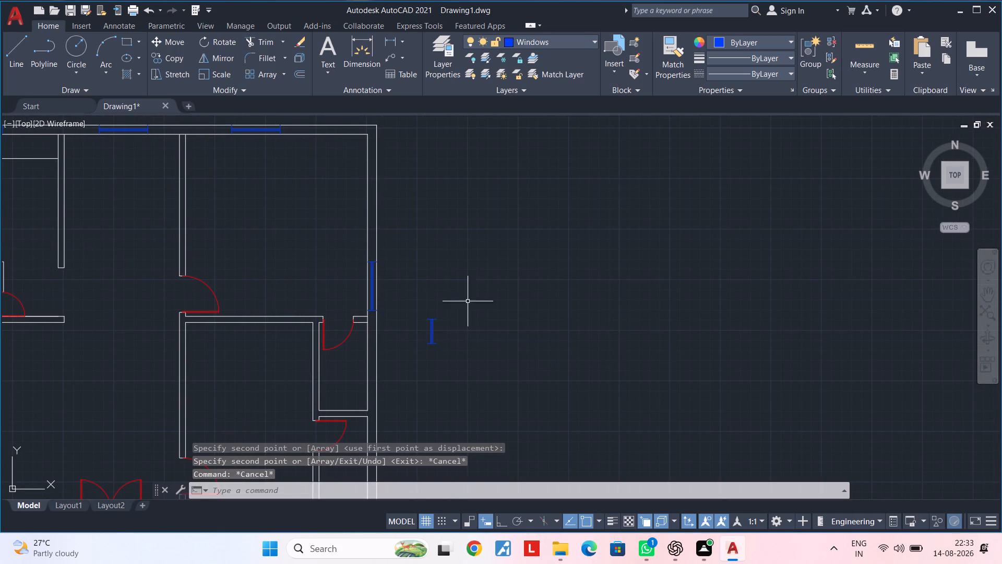
Explode the loose KW window block outside the east wall.
{"action": "left_click_drag", "start_coordinate": [472, 291], "coordinate": [467, 297]}
{"action": "left_click", "coordinate": [414, 366]}
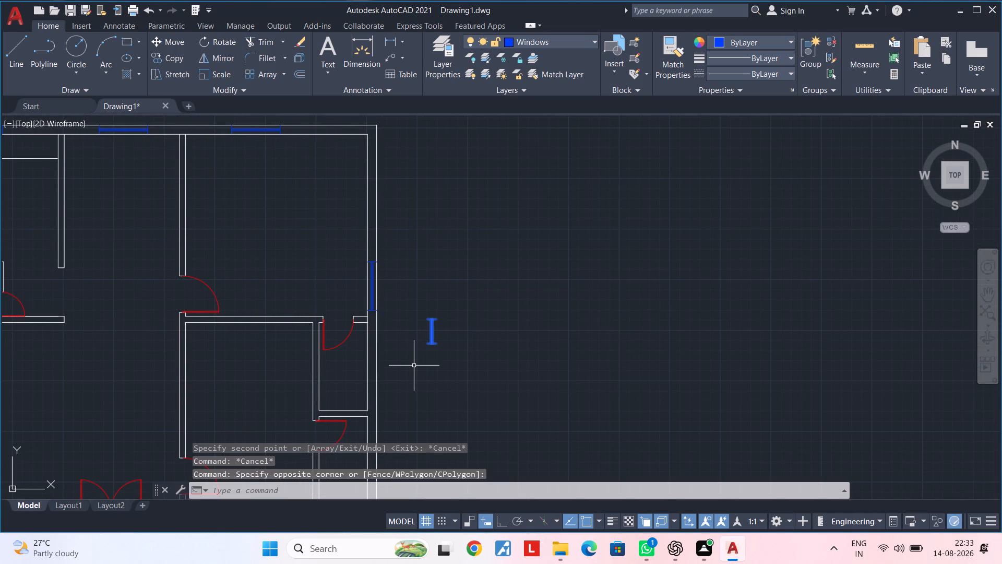
{"action": "scroll", "coordinate": [414, 365], "scroll_direction": "up", "scroll_amount": 2}
{"action": "middle_click_drag", "start_coordinate": [414, 363], "coordinate": [401, 387]}
{"action": "key", "text": "x"}
{"action": "key", "text": "space"}
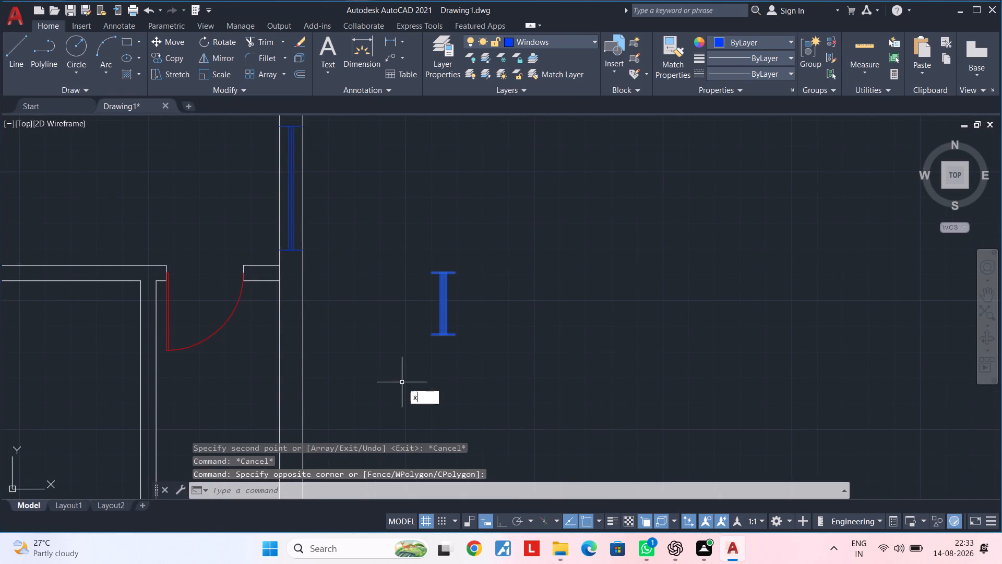
{"action": "scroll", "coordinate": [430, 346], "scroll_direction": "up", "scroll_amount": 2}
{"action": "middle_click_drag", "start_coordinate": [426, 372], "coordinate": [423, 392]}
{"action": "key", "text": "Escape"}
{"action": "key", "text": "Escape"}
{"action": "key", "text": "Escape"}
{"action": "key", "text": "Escape"}
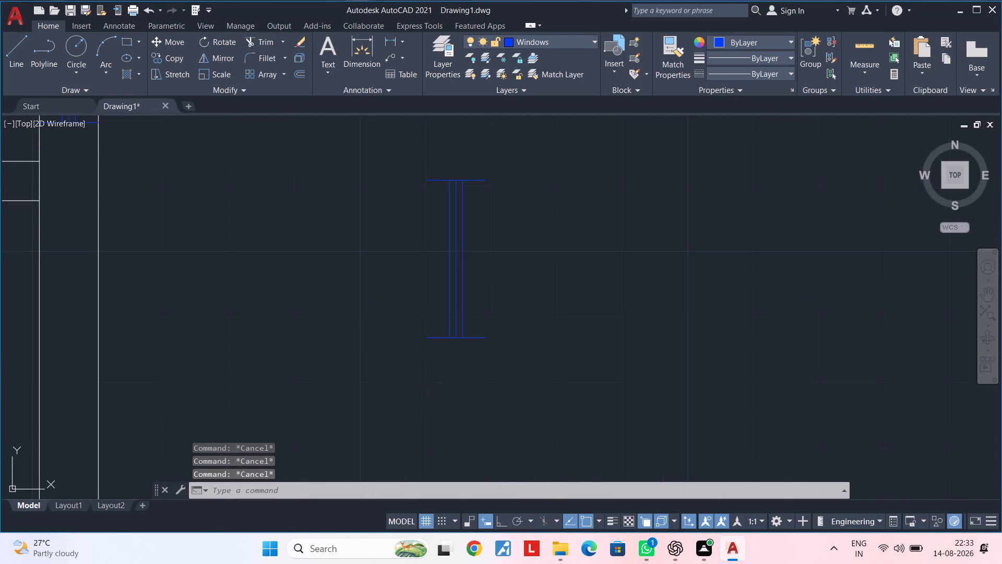
Offset the exploded window's south end line 4" northward into the window.
{"action": "type", "text": "of"}
{"action": "key", "text": "space"}
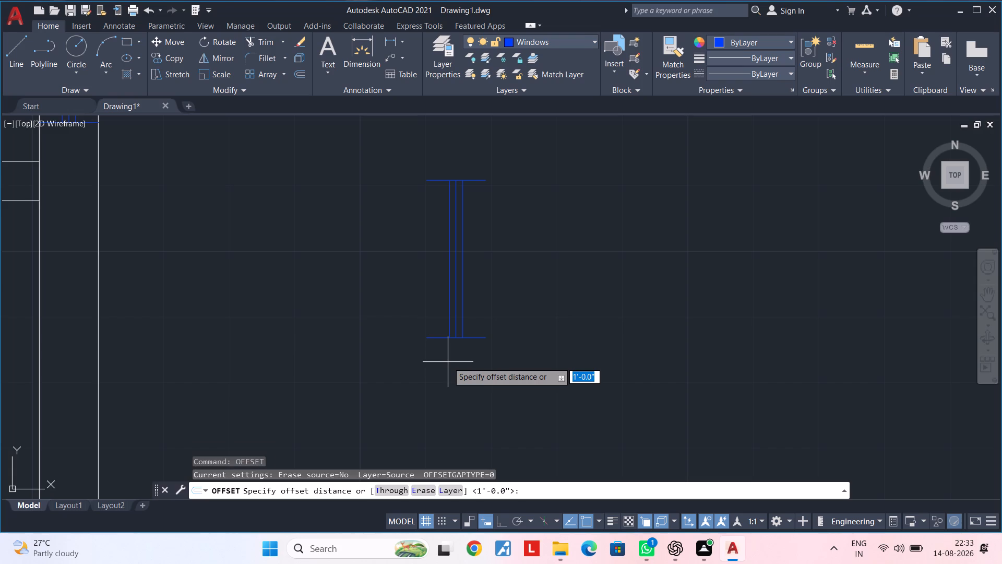
{"action": "type", "text": "4\""}
{"action": "key", "text": "Return"}
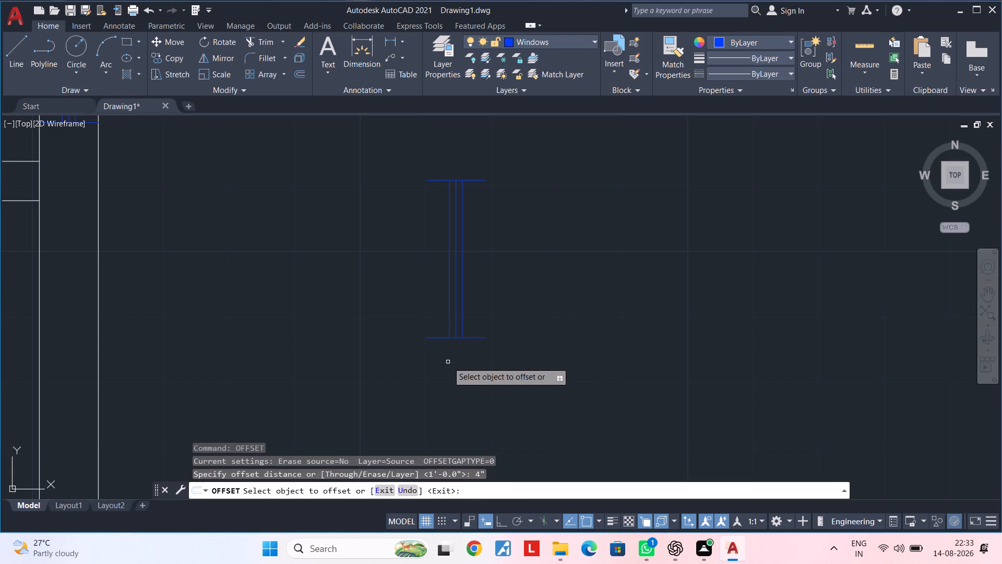
{"action": "left_click", "coordinate": [476, 337]}
{"action": "left_click", "coordinate": [478, 300]}
{"action": "key", "text": "Escape"}
{"action": "key", "text": "Escape"}
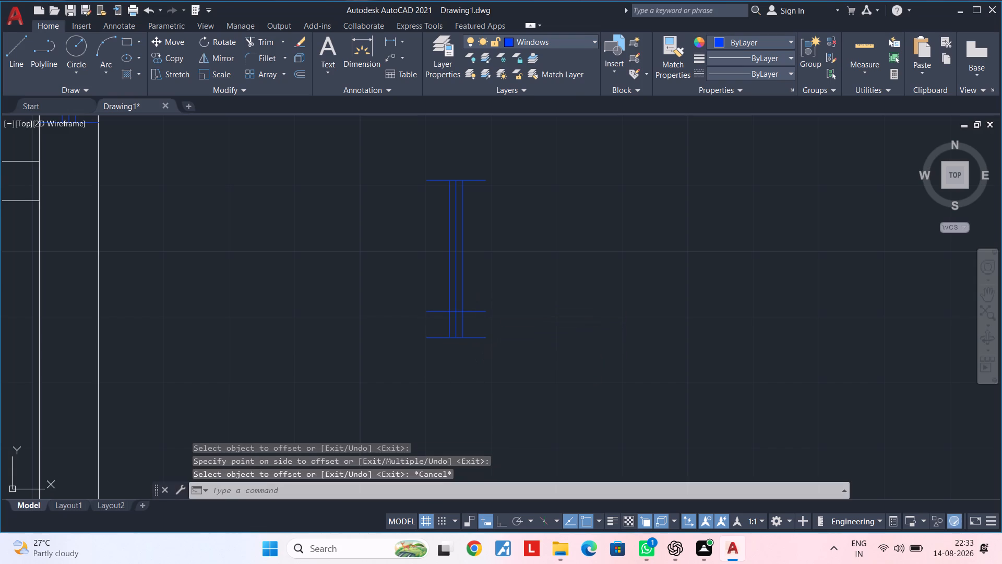
Trim the three vertical window lines back to the offset line and remove the leftover south end line.
{"action": "type", "text": "tr"}
{"action": "key", "text": "space"}
{"action": "left_click_drag", "start_coordinate": [483, 325], "coordinate": [438, 331]}
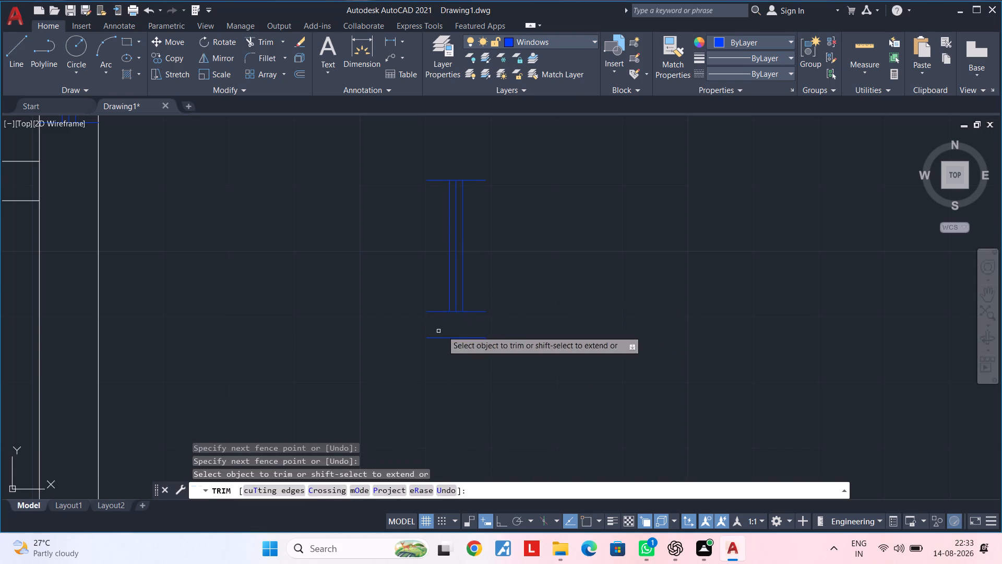
{"action": "left_click_drag", "start_coordinate": [469, 329], "coordinate": [468, 349]}
{"action": "middle_click_drag", "start_coordinate": [481, 375], "coordinate": [510, 414]}
{"action": "key", "text": "Escape"}
{"action": "key", "text": "Escape"}
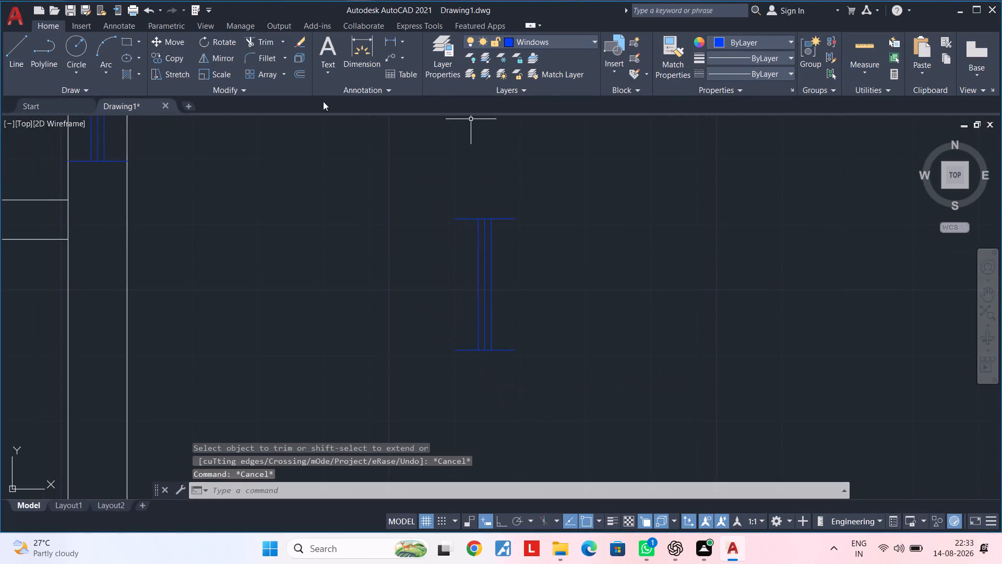
Measure the shortened window's length between its two end lines with a linear dimension.
{"action": "left_click", "coordinate": [394, 41]}
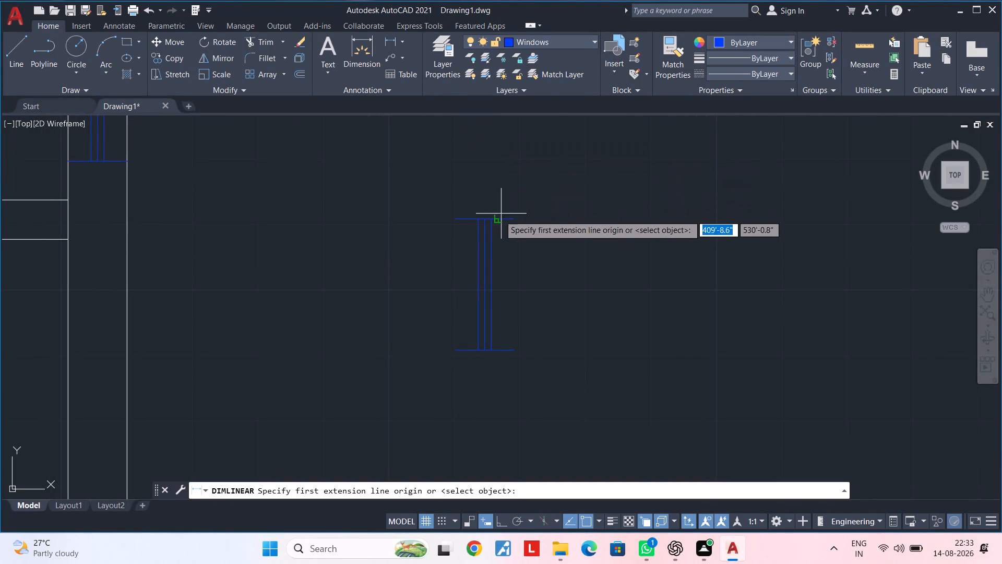
{"action": "left_click", "coordinate": [491, 217]}
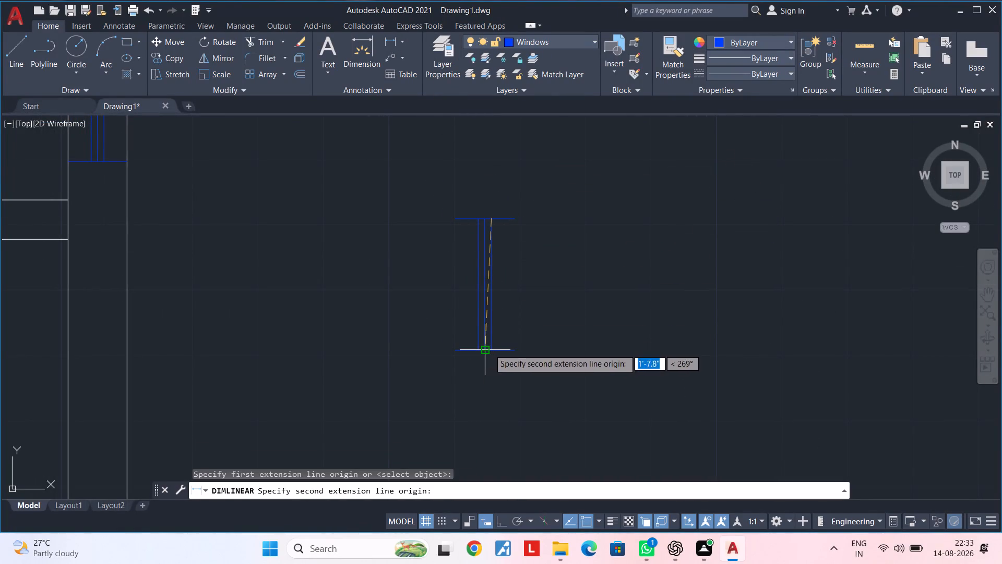
{"action": "left_click", "coordinate": [493, 349]}
{"action": "scroll", "coordinate": [516, 309], "scroll_direction": "down", "scroll_amount": 1}
{"action": "middle_click_drag", "start_coordinate": [516, 309], "coordinate": [490, 304]}
{"action": "key", "text": "Escape"}
{"action": "key", "text": "Escape"}
{"action": "middle_click_drag", "start_coordinate": [487, 324], "coordinate": [505, 304]}
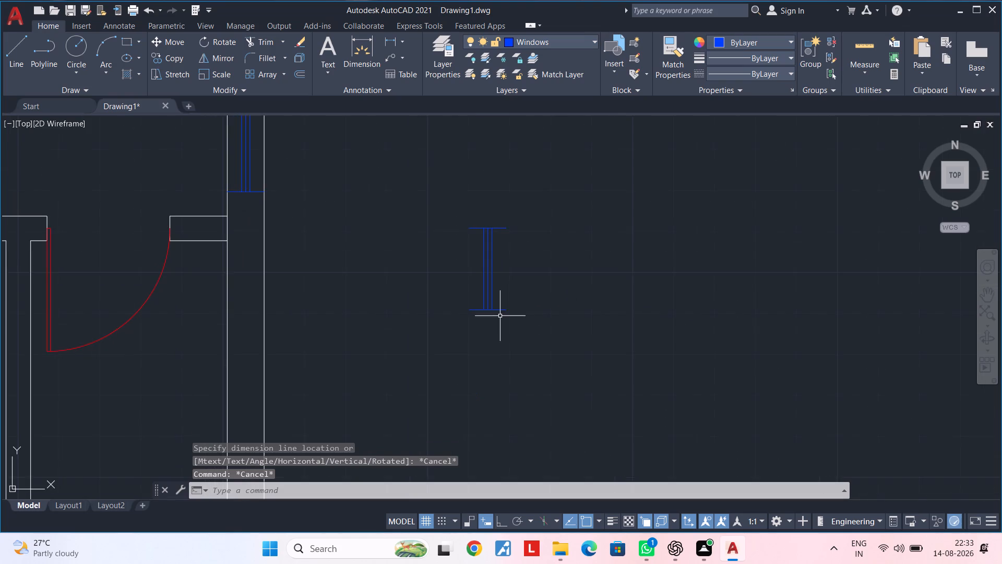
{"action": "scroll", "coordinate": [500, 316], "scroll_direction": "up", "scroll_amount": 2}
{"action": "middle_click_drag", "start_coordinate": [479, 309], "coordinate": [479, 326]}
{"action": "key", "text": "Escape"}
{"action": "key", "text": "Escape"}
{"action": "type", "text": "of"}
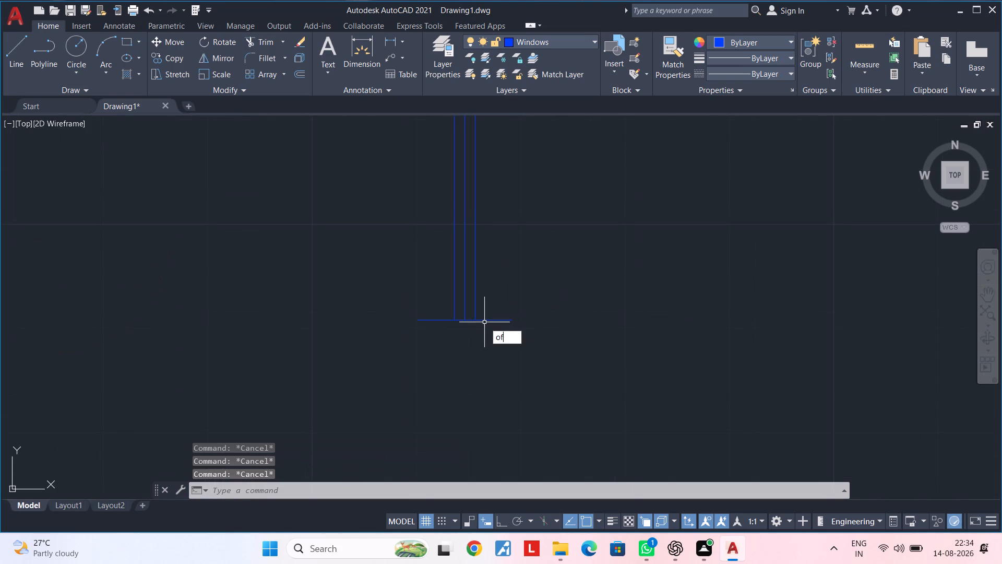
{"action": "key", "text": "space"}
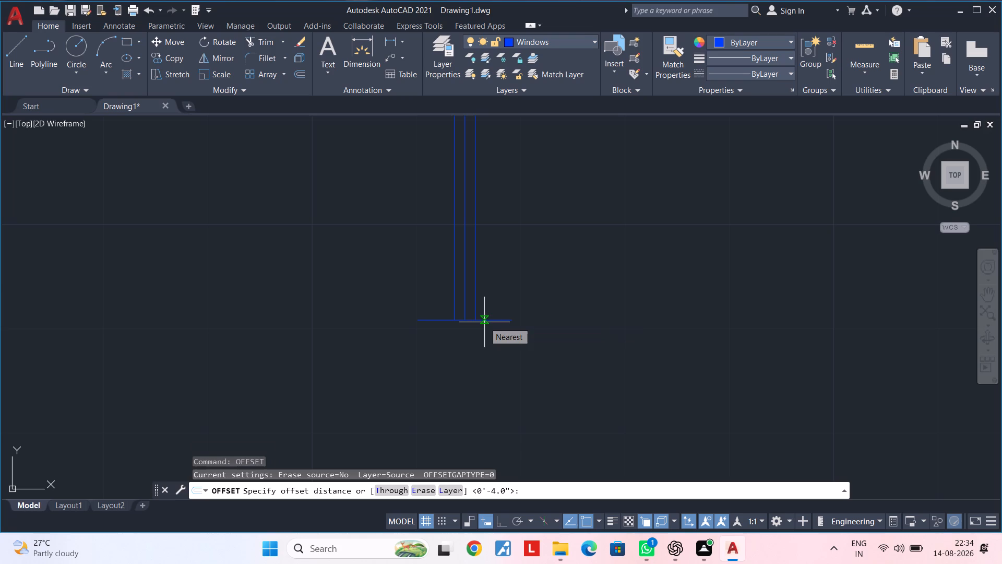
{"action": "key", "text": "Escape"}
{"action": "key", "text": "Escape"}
Define the five lines of the shortened window outside the east wall as a block named VW.
{"action": "scroll", "coordinate": [463, 364], "scroll_direction": "down", "scroll_amount": 3}
{"action": "middle_click_drag", "start_coordinate": [461, 364], "coordinate": [483, 354]}
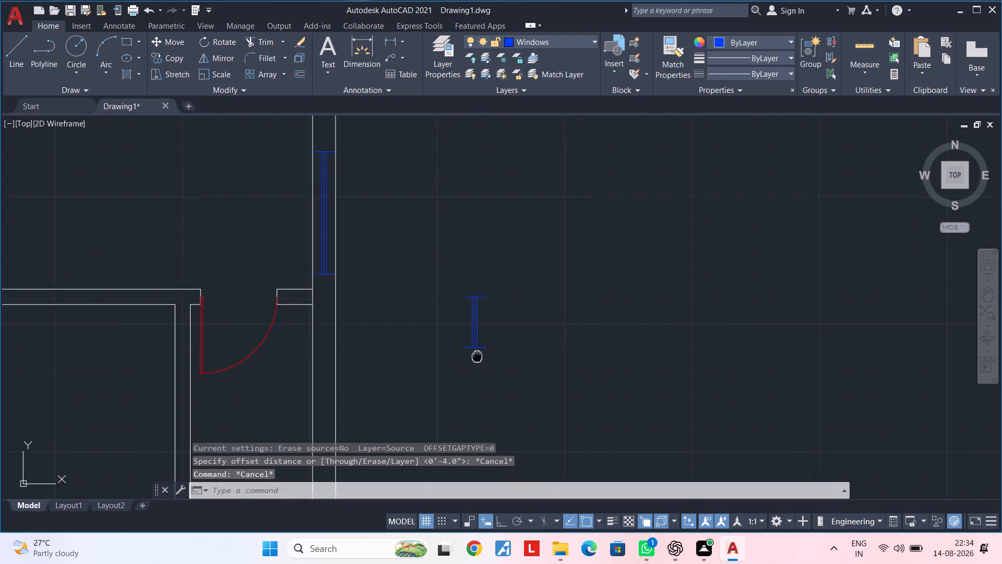
{"action": "middle_click_drag", "start_coordinate": [483, 354], "coordinate": [496, 346]}
{"action": "key", "text": "Escape"}
{"action": "left_click", "coordinate": [536, 364]}
{"action": "left_click", "coordinate": [467, 251]}
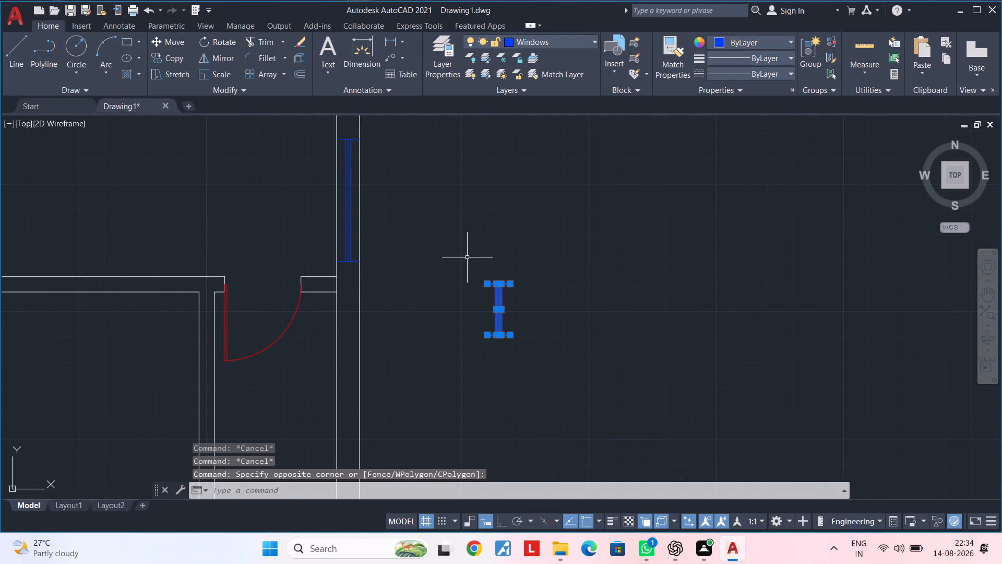
{"action": "type", "text": "b"}
{"action": "key", "text": "space"}
{"action": "left_click", "coordinate": [336, 174]}
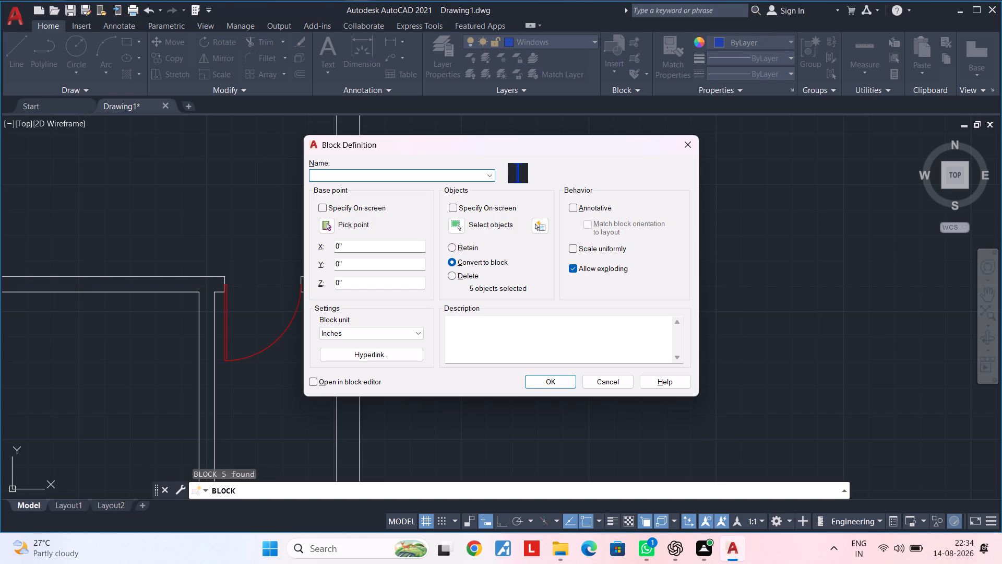
{"action": "key", "text": "shift+v"}
{"action": "key", "text": "shift+w"}
{"action": "left_click", "coordinate": [547, 384]}
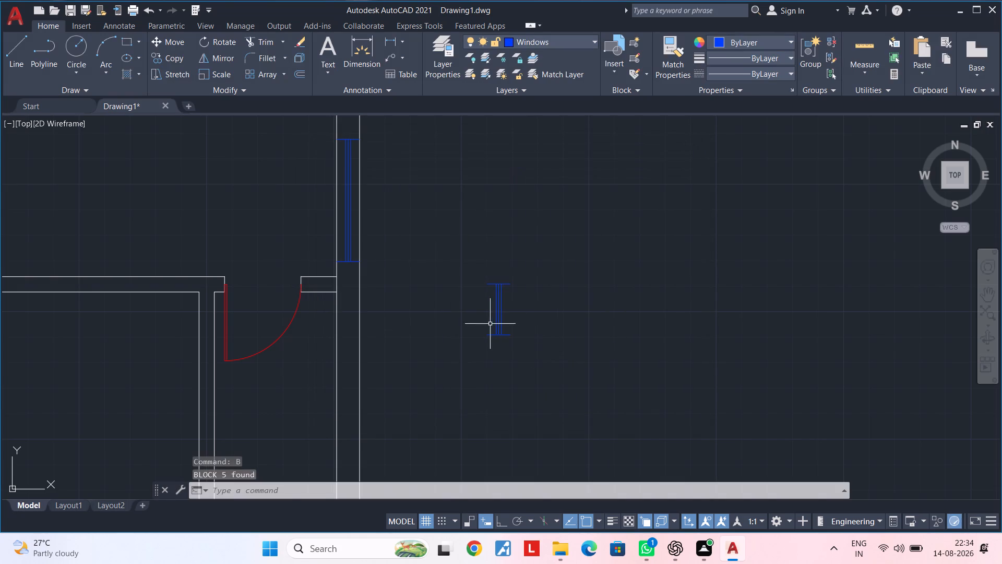
Copy the VW block from its lower-left corner into the east wall of the narrow room south of the northeast room.
{"action": "left_click", "coordinate": [538, 252]}
{"action": "left_click", "coordinate": [475, 376]}
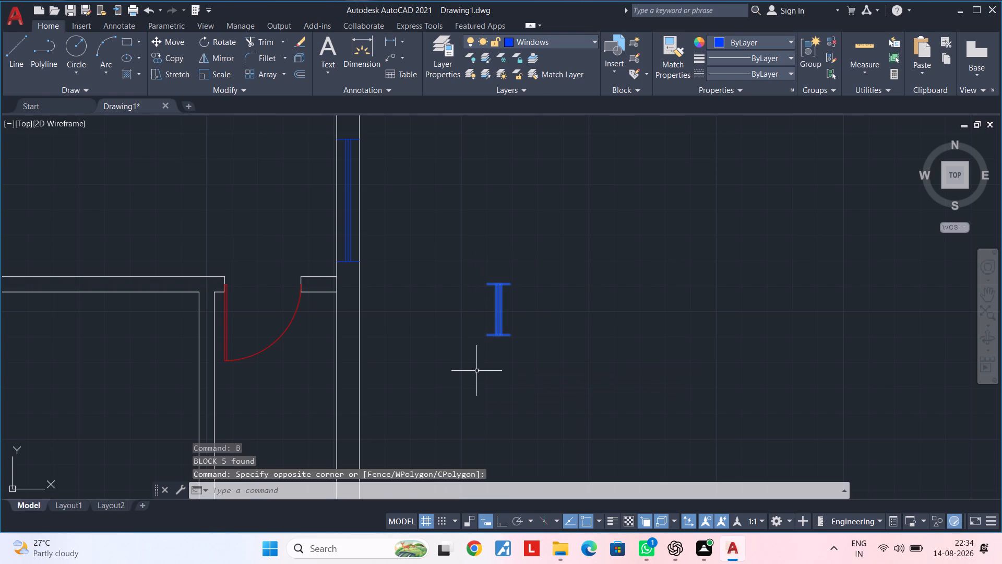
{"action": "key", "text": "c"}
{"action": "key", "text": "o"}
{"action": "key", "text": "space"}
{"action": "left_click", "coordinate": [482, 335]}
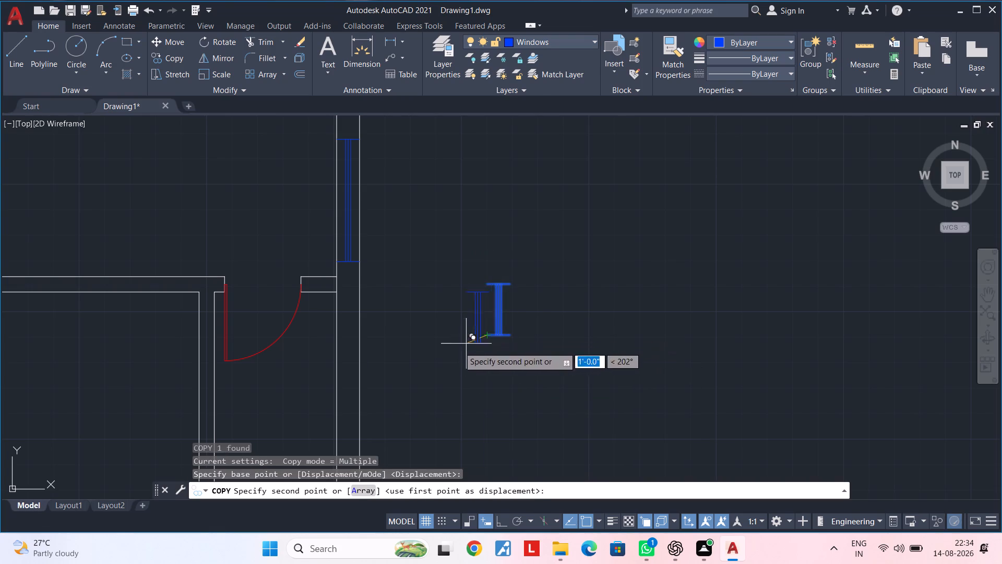
{"action": "scroll", "coordinate": [466, 362], "scroll_direction": "down", "scroll_amount": 1}
{"action": "middle_click_drag", "start_coordinate": [430, 377], "coordinate": [478, 276]}
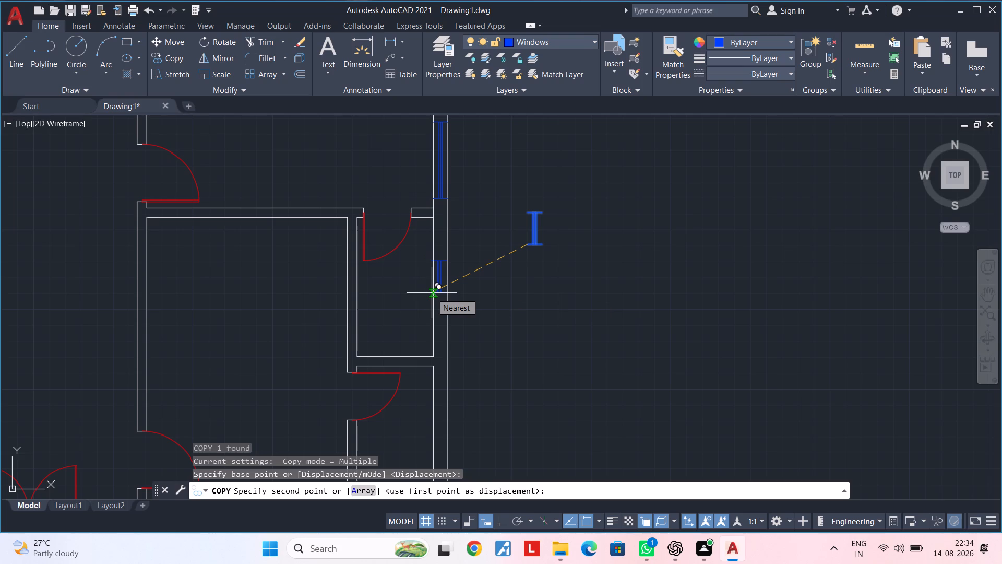
{"action": "scroll", "coordinate": [433, 293], "scroll_direction": "up", "scroll_amount": 2}
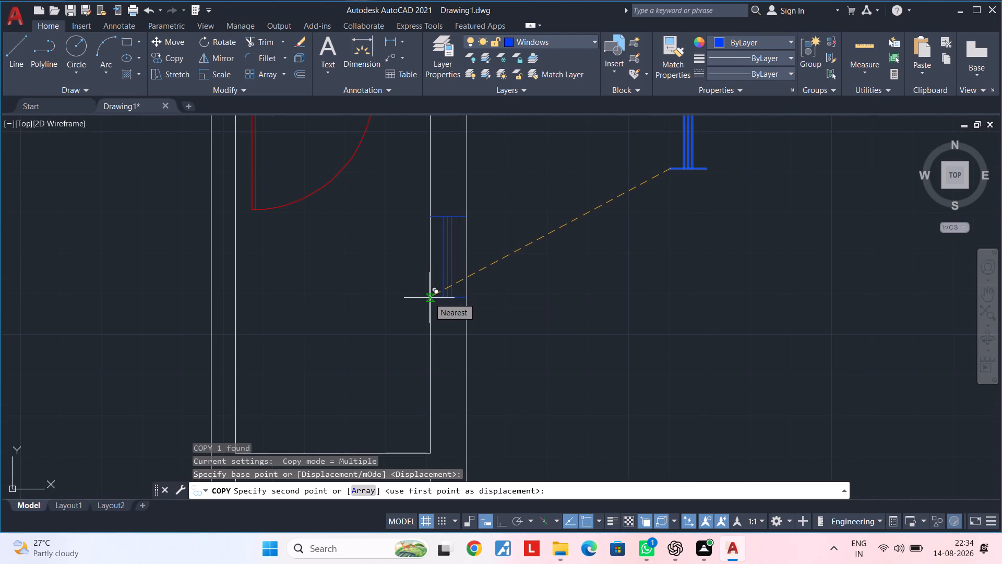
{"action": "left_click", "coordinate": [429, 298]}
Place a second copy of the VW block in the east wall of the small southeast corner room.
{"action": "scroll", "coordinate": [460, 320], "scroll_direction": "down", "scroll_amount": 3}
{"action": "middle_click_drag", "start_coordinate": [462, 320], "coordinate": [467, 197]}
{"action": "scroll", "coordinate": [467, 197], "scroll_direction": "up", "scroll_amount": 1}
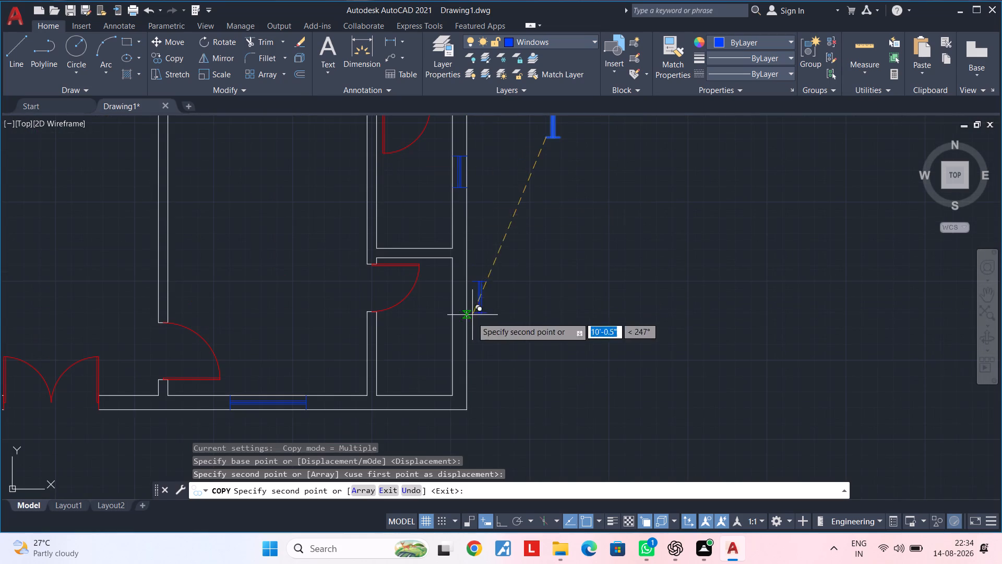
{"action": "left_click", "coordinate": [451, 347]}
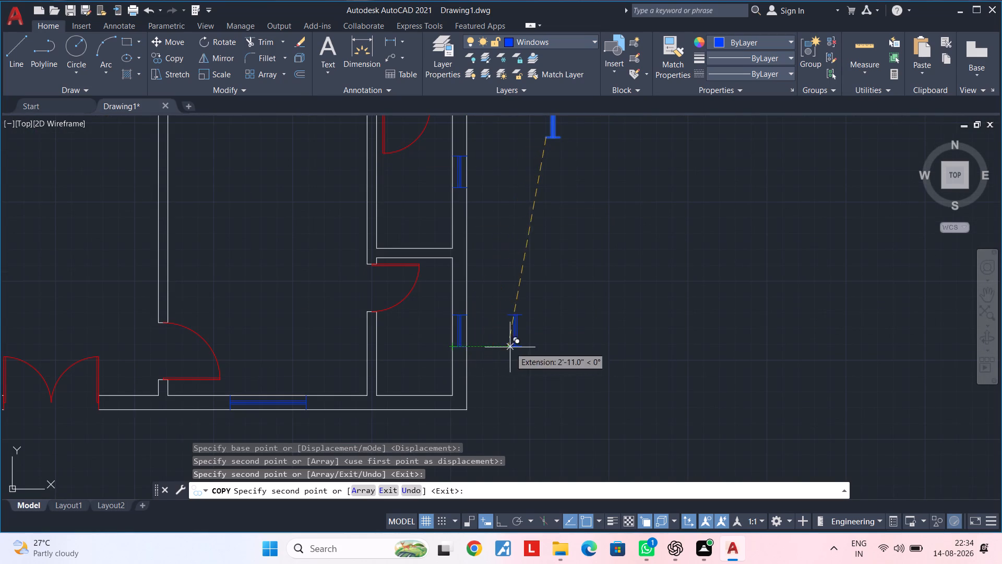
{"action": "key", "text": "Escape"}
{"action": "key", "text": "Escape"}
{"action": "middle_click_drag", "start_coordinate": [510, 347], "coordinate": [532, 314]}
{"action": "key", "text": "Escape"}
{"action": "key", "text": "Escape"}
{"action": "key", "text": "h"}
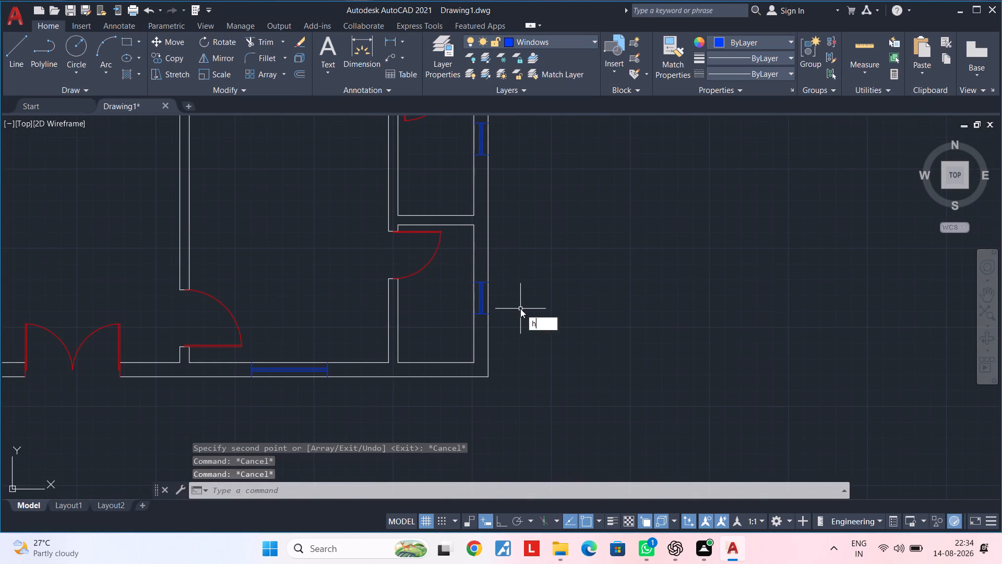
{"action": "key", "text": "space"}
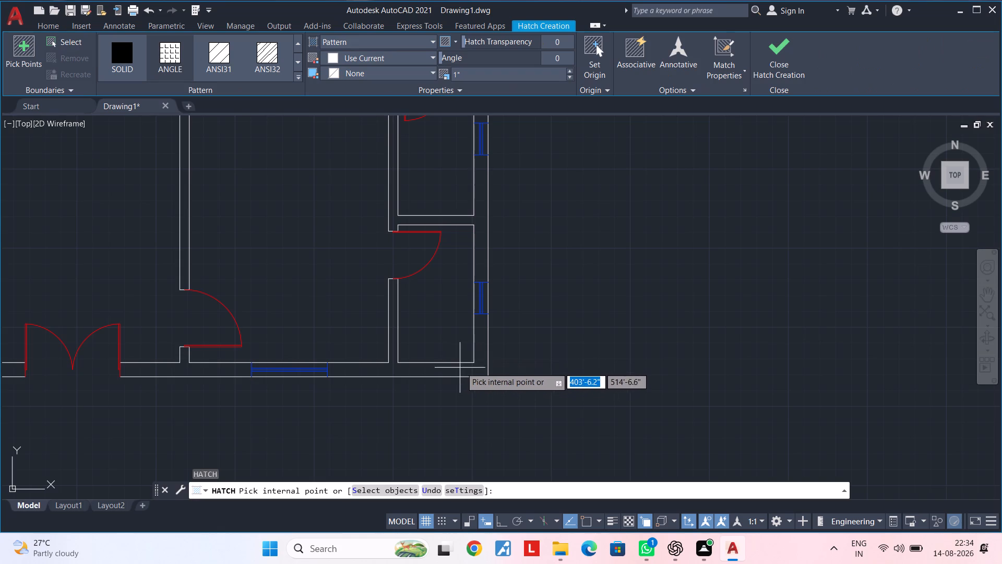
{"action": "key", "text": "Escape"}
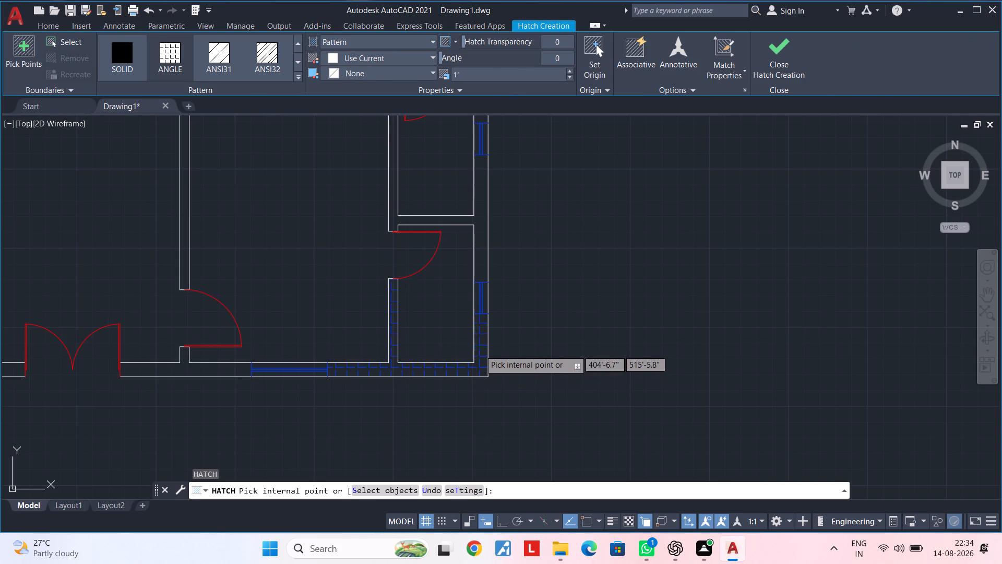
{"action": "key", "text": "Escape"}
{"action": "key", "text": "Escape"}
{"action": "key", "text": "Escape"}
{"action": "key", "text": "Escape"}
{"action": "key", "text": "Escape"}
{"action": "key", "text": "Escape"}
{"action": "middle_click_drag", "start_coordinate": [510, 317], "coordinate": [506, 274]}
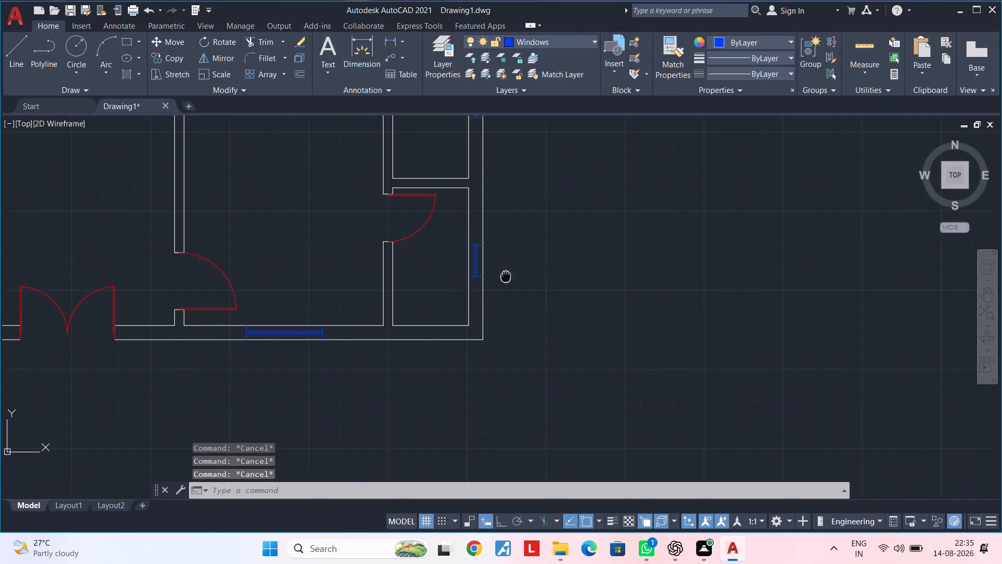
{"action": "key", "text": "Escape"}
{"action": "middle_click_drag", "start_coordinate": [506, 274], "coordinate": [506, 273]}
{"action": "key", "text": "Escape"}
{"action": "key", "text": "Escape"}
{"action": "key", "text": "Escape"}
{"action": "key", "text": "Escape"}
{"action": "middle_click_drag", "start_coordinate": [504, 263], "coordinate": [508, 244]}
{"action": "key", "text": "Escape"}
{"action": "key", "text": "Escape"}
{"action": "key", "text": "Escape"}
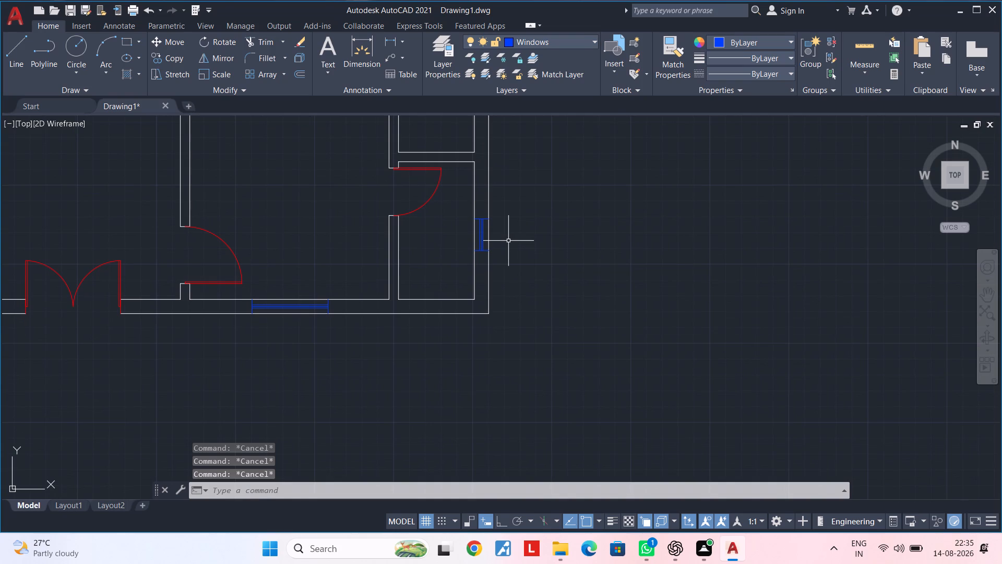
Examine the south wall from the southeast corner room westward past the double door, including its windows.
{"action": "middle_click_drag", "start_coordinate": [455, 258], "coordinate": [455, 259]}
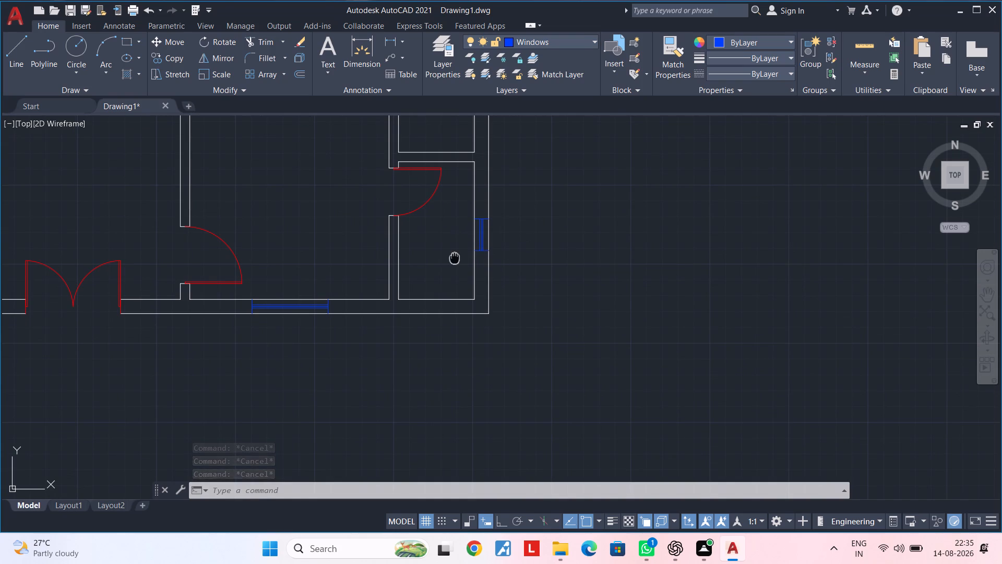
{"action": "middle_click_drag", "start_coordinate": [455, 259], "coordinate": [522, 273]}
{"action": "scroll", "coordinate": [522, 273], "scroll_direction": "up", "scroll_amount": 1}
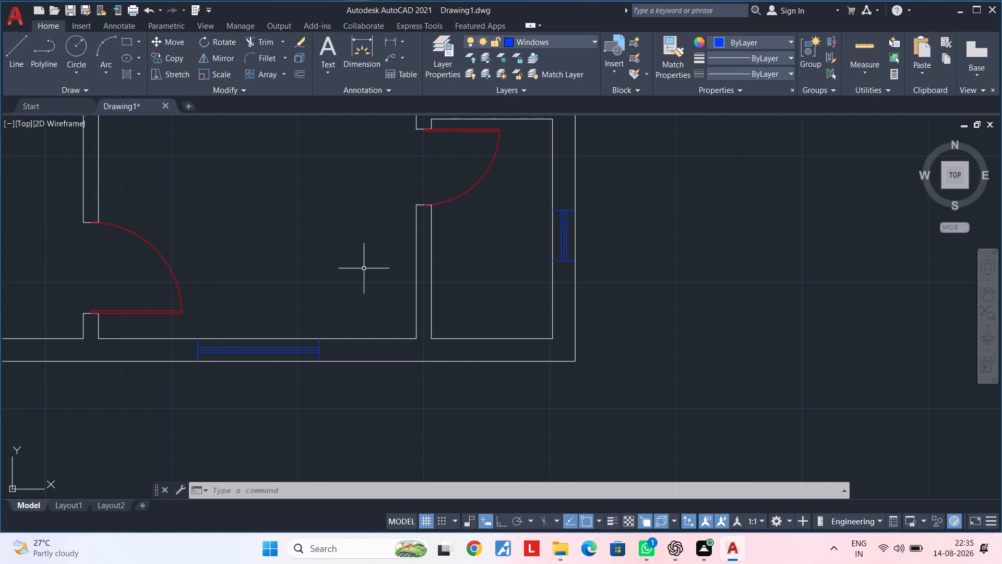
{"action": "middle_click_drag", "start_coordinate": [347, 273], "coordinate": [455, 302]}
{"action": "middle_click_drag", "start_coordinate": [401, 302], "coordinate": [467, 289]}
{"action": "middle_click_drag", "start_coordinate": [448, 297], "coordinate": [519, 289]}
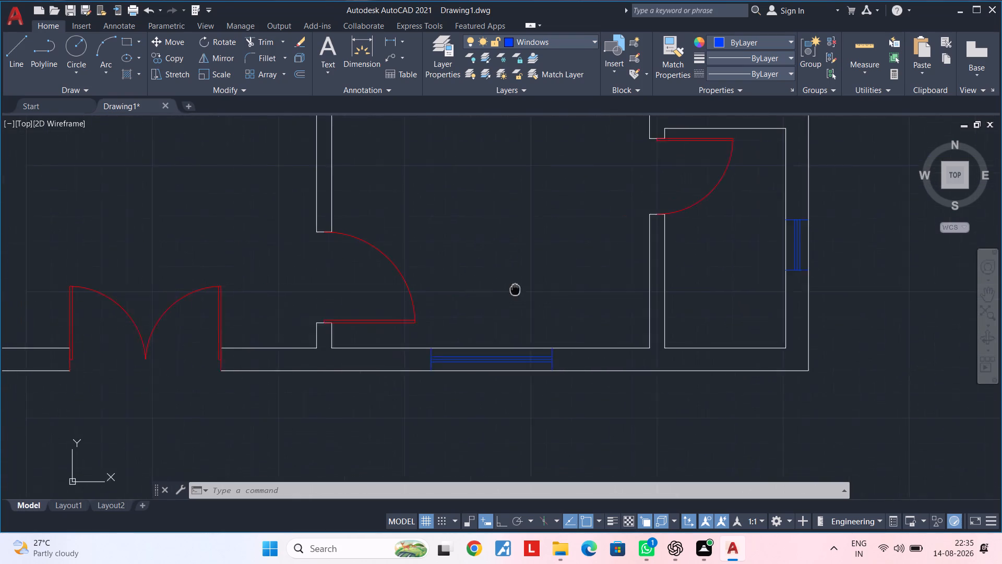
{"action": "middle_click_drag", "start_coordinate": [519, 289], "coordinate": [528, 288]}
{"action": "key", "text": "Escape"}
{"action": "key", "text": "Escape"}
{"action": "key", "text": "Escape"}
{"action": "key", "text": "Escape"}
{"action": "key", "text": "Escape"}
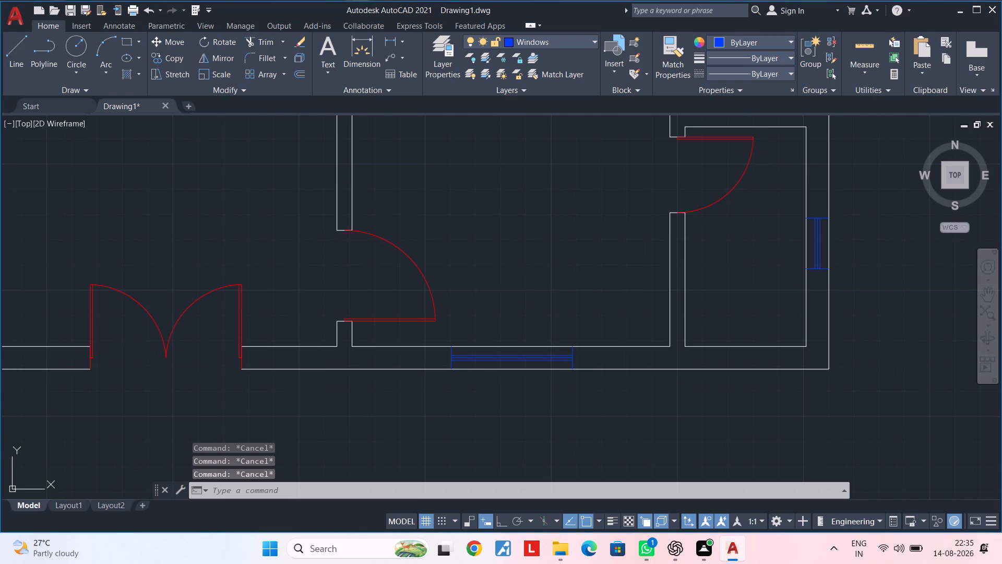
{"action": "key", "text": "Escape"}
{"action": "key", "text": "Escape"}
{"action": "key", "text": "Escape"}
{"action": "key", "text": "Escape"}
{"action": "key", "text": "Escape"}
{"action": "middle_click_drag", "start_coordinate": [290, 401], "coordinate": [453, 297]}
{"action": "middle_click_drag", "start_coordinate": [388, 298], "coordinate": [431, 309]}
{"action": "key", "text": "Escape"}
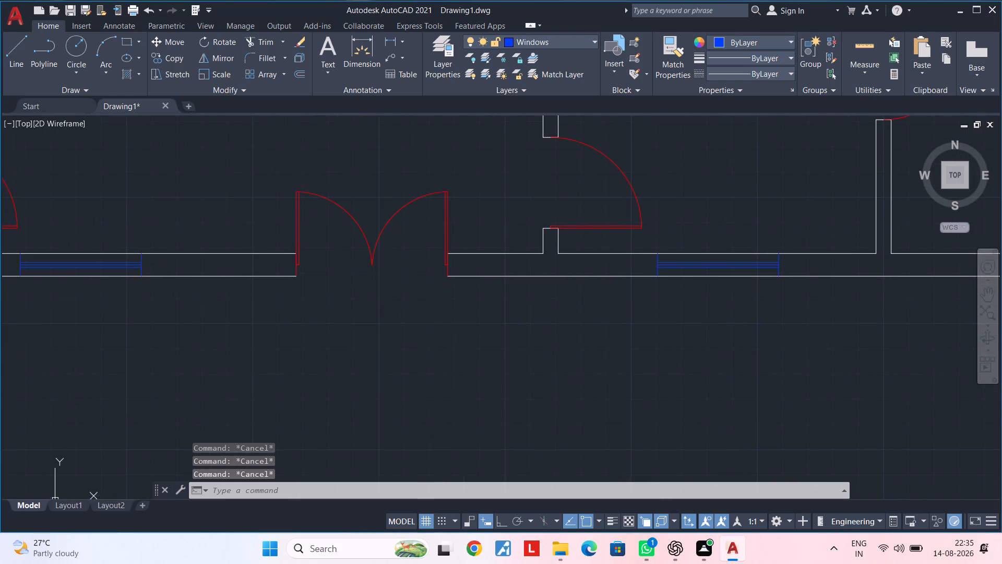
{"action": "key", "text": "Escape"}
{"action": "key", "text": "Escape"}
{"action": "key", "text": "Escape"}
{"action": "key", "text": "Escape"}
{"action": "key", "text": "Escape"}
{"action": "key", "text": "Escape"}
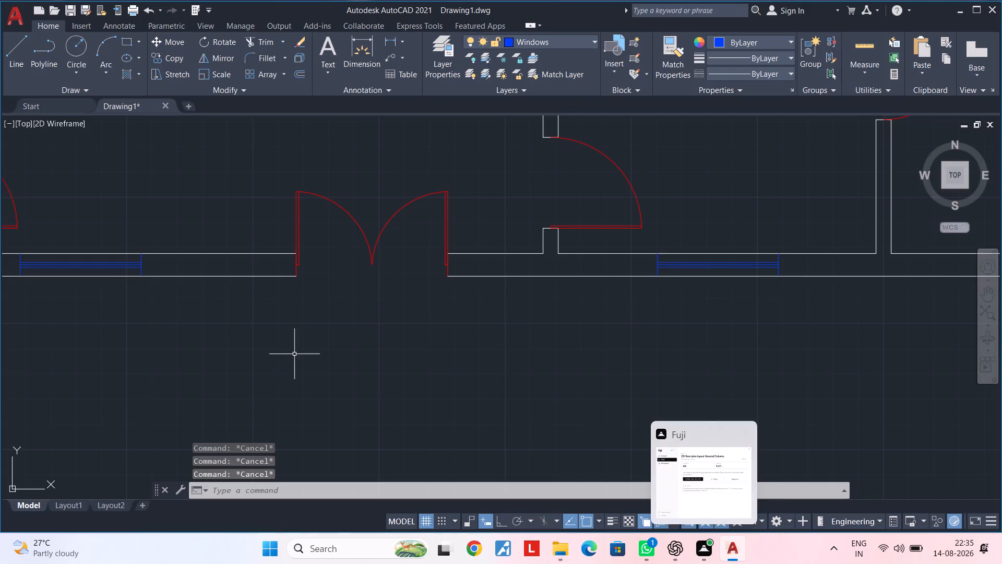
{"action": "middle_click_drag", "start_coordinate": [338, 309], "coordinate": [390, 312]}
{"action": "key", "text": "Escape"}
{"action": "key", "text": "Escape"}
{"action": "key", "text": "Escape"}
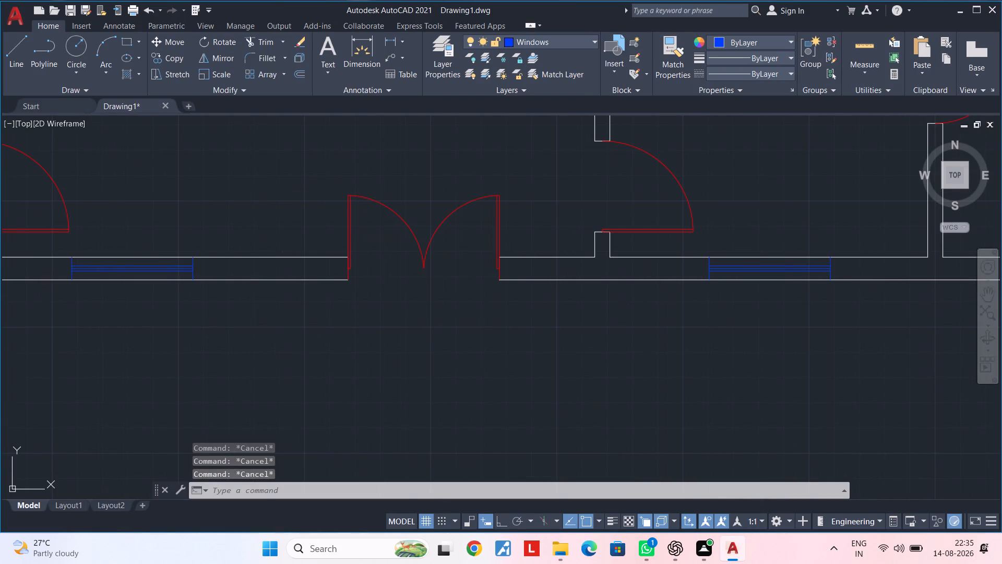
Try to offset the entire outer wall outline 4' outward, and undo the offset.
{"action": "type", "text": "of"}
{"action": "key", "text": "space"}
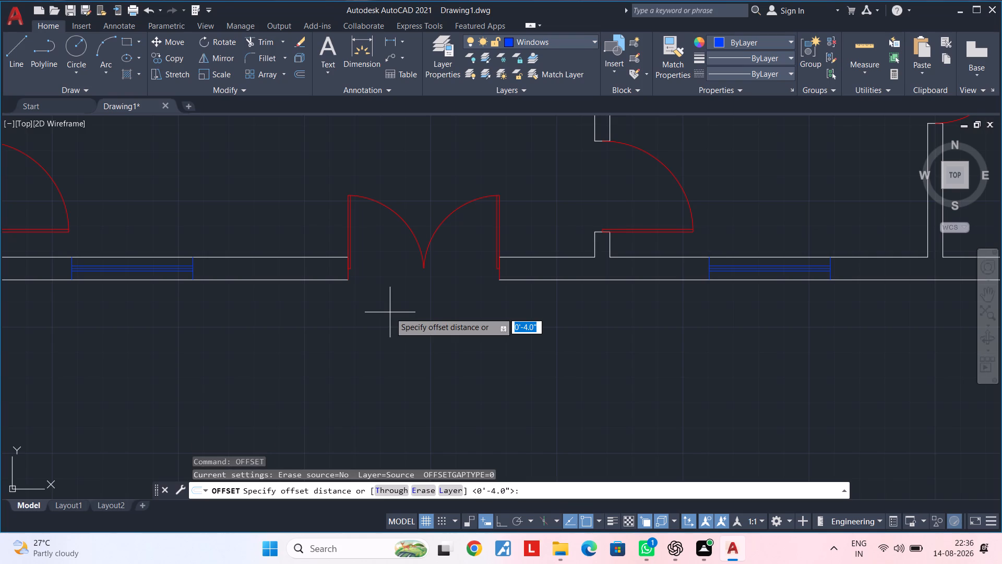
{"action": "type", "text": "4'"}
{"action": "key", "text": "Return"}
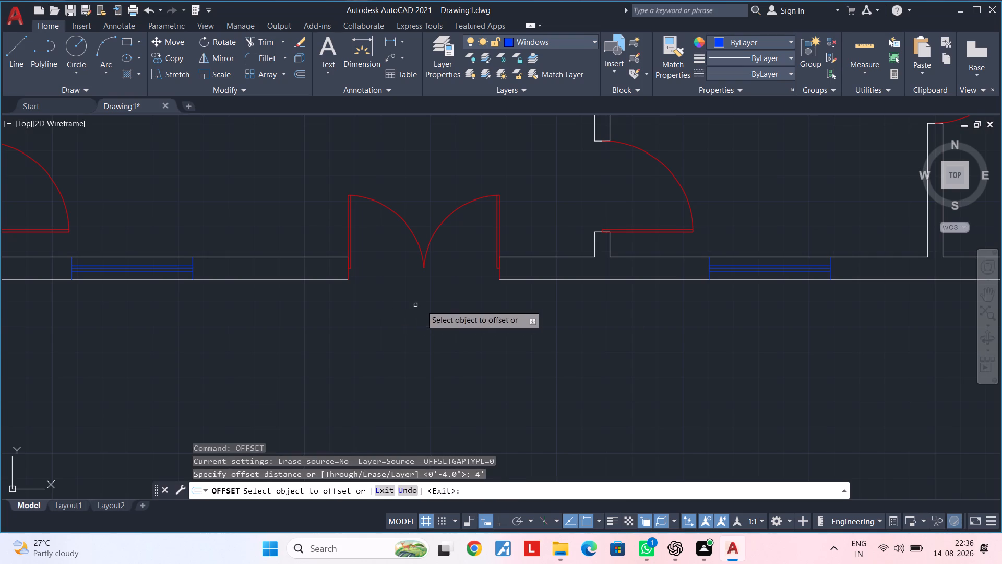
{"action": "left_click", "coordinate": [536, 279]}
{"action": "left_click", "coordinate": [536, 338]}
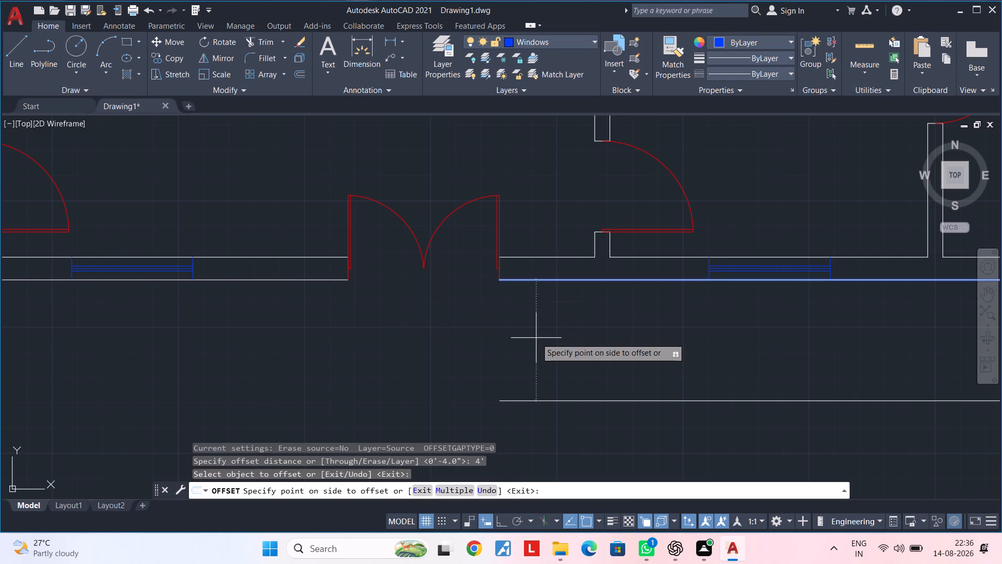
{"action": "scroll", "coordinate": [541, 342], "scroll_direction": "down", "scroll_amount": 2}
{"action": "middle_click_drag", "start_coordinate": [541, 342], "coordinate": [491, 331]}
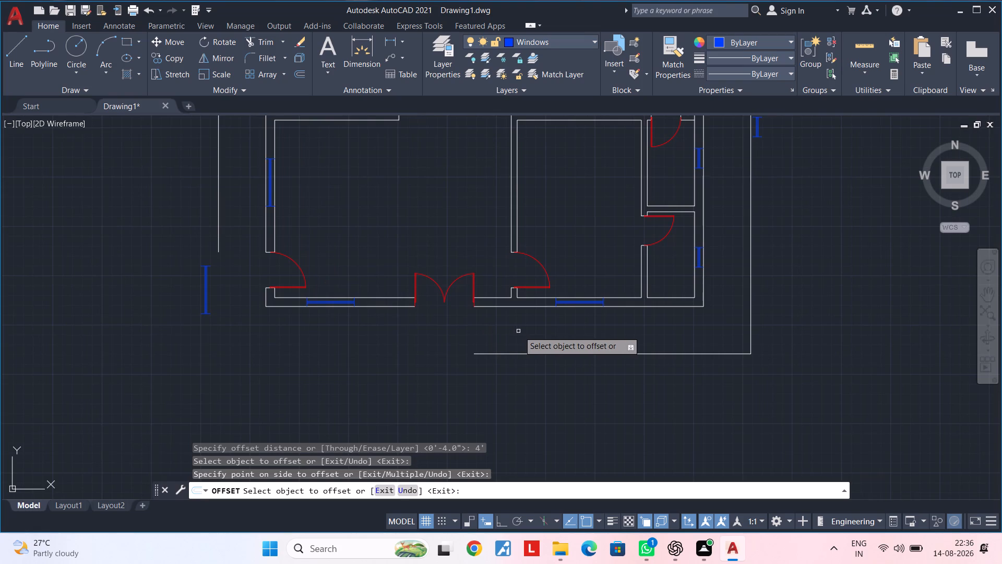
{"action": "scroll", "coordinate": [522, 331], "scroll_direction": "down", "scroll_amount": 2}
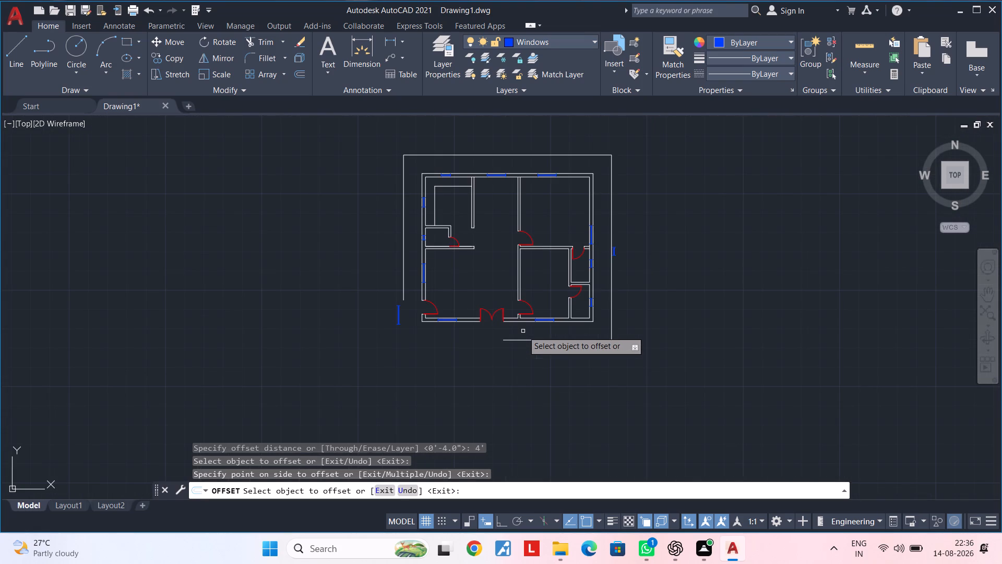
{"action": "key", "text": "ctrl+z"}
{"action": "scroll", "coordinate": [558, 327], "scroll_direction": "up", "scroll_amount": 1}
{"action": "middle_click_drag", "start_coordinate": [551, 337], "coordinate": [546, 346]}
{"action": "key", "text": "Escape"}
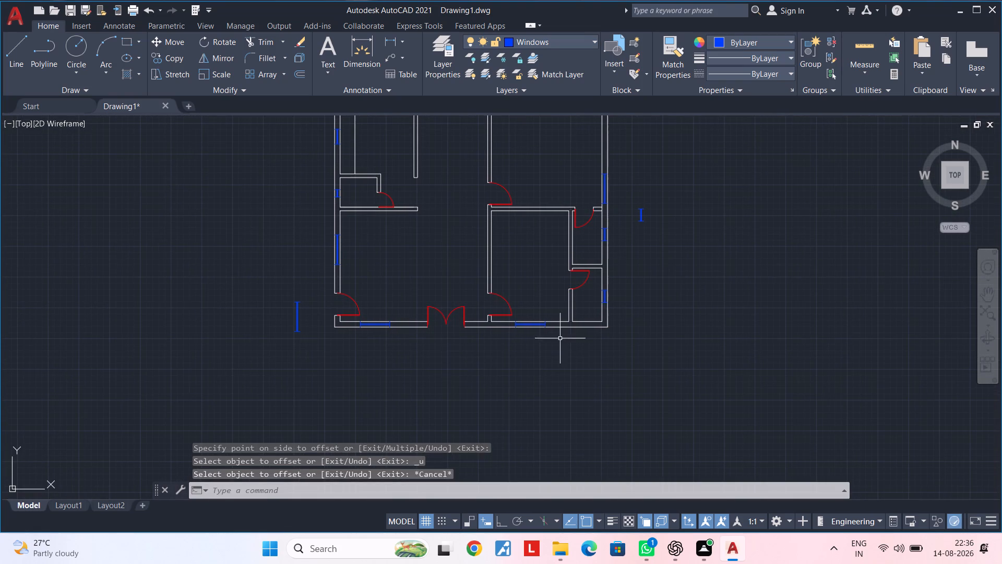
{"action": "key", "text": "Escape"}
Explode the outer wall polyline that starts at the east side of the double door.
{"action": "left_click", "coordinate": [563, 327]}
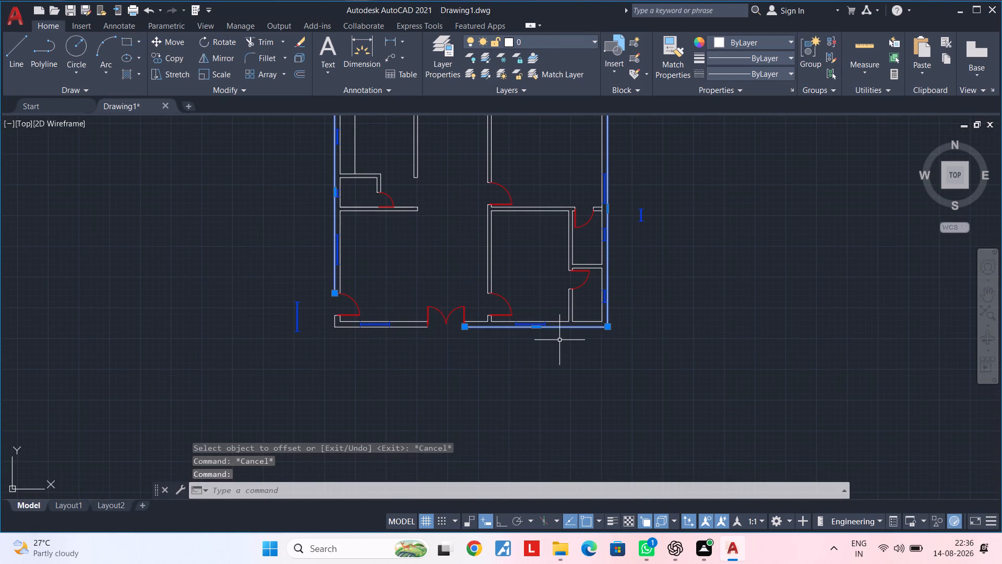
{"action": "key", "text": "x"}
{"action": "key", "text": "space"}
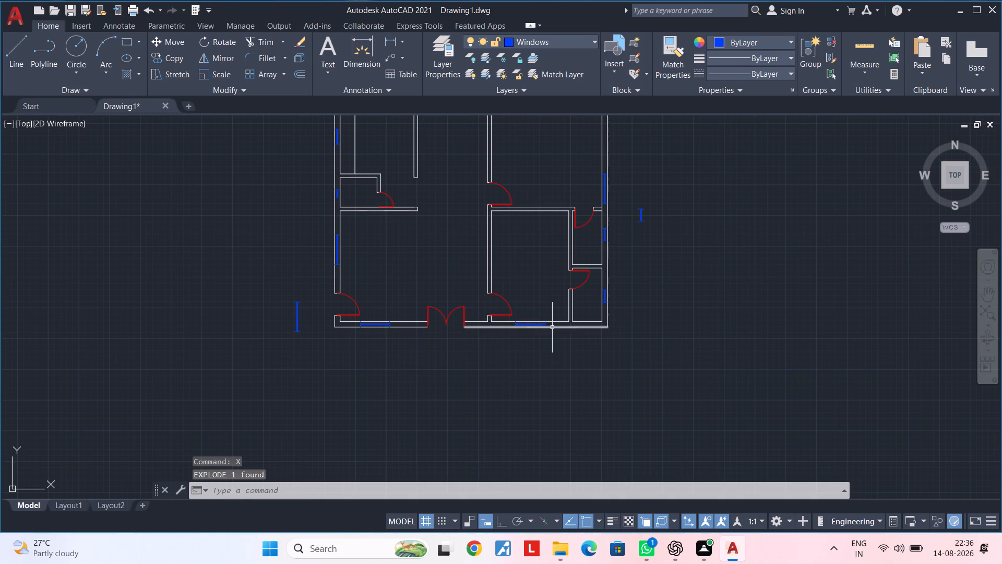
Offset the south wall's outer line east of the double door 4' to the outside.
{"action": "scroll", "coordinate": [506, 352], "scroll_direction": "up", "scroll_amount": 1}
{"action": "middle_click_drag", "start_coordinate": [506, 352], "coordinate": [530, 380]}
{"action": "middle_click_drag", "start_coordinate": [497, 359], "coordinate": [523, 366]}
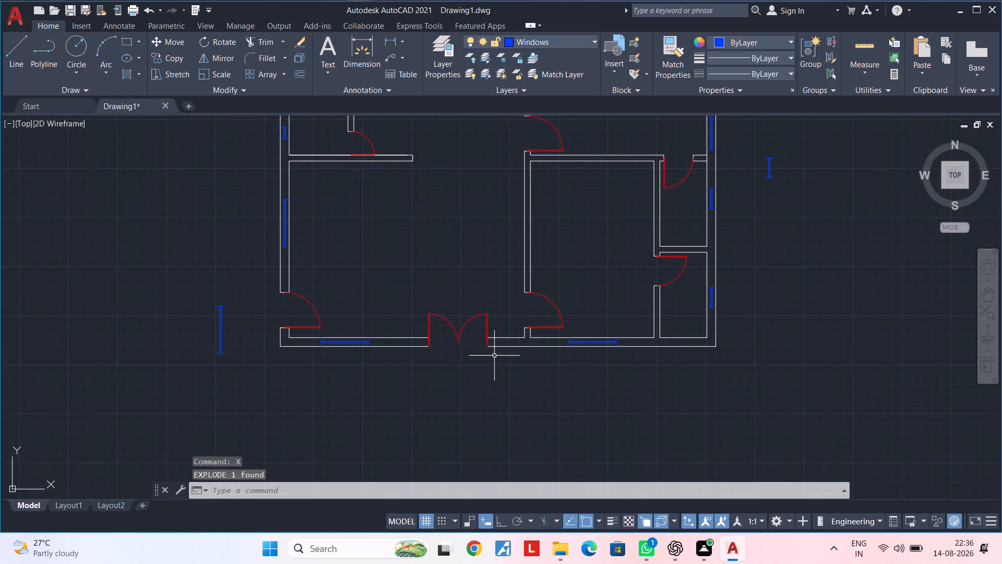
{"action": "scroll", "coordinate": [494, 356], "scroll_direction": "up", "scroll_amount": 1}
{"action": "middle_click_drag", "start_coordinate": [498, 354], "coordinate": [495, 367]}
{"action": "scroll", "coordinate": [495, 367], "scroll_direction": "up", "scroll_amount": 1}
{"action": "key", "text": "Escape"}
{"action": "key", "text": "Escape"}
{"action": "key", "text": "Escape"}
{"action": "key", "text": "Escape"}
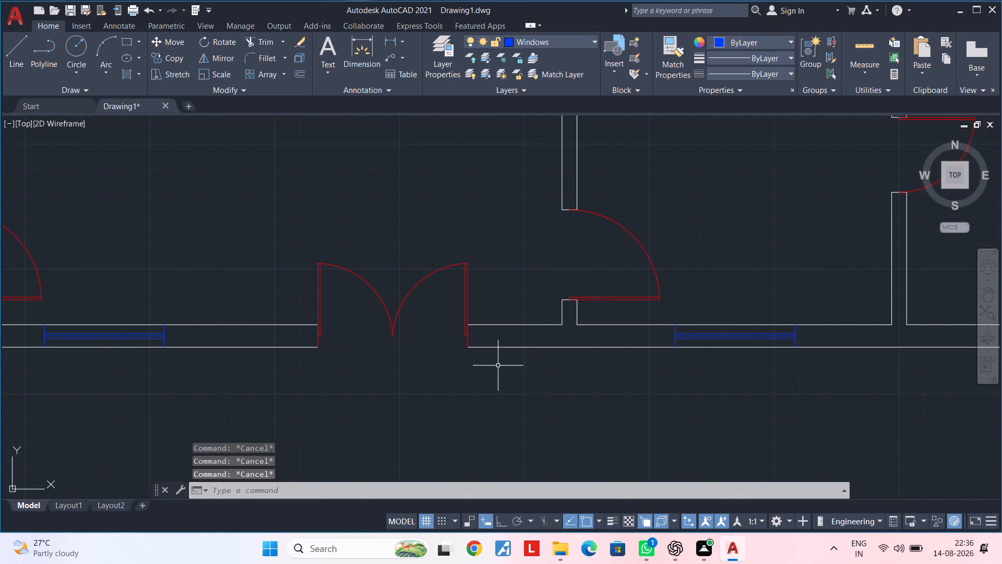
{"action": "type", "text": "of"}
{"action": "key", "text": "space"}
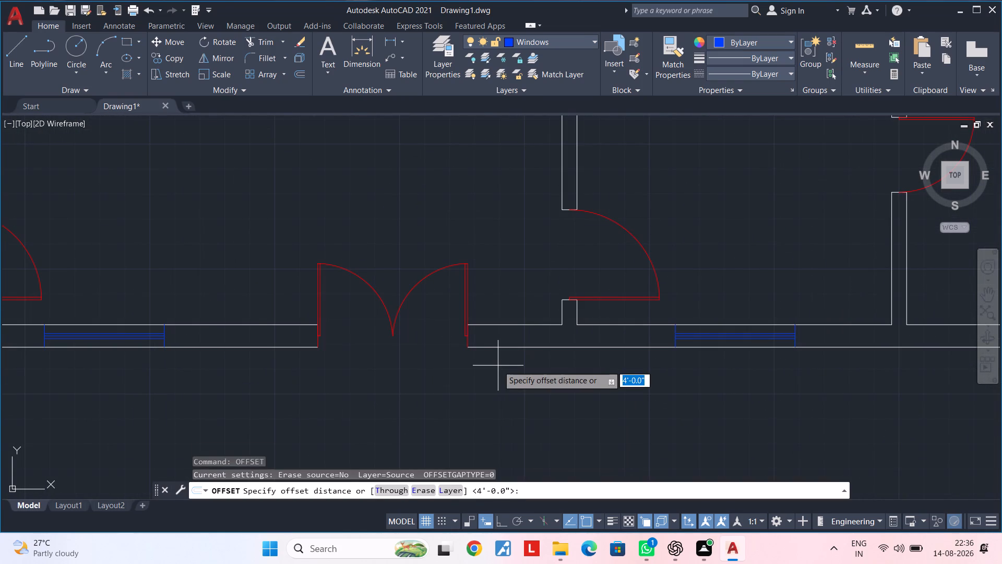
{"action": "type", "text": "4'"}
{"action": "key", "text": "Return"}
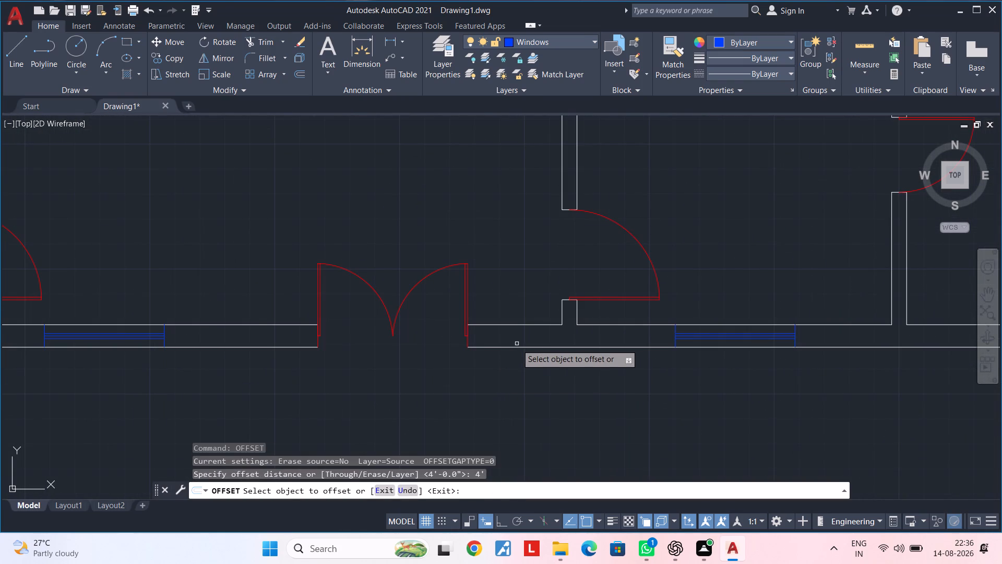
{"action": "left_click", "coordinate": [520, 347]}
{"action": "left_click", "coordinate": [518, 418]}
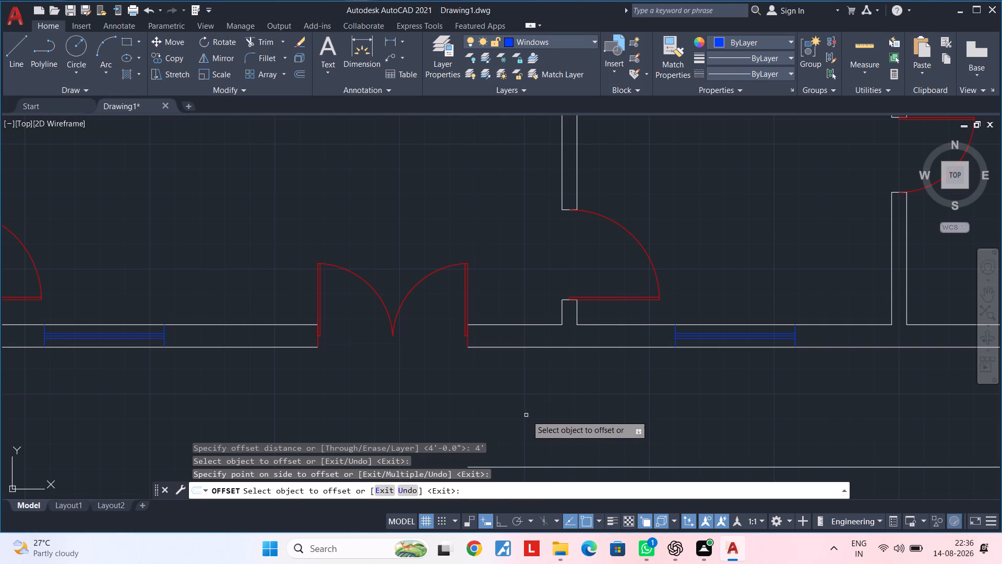
Offset the outer wall line west of the double door 4' to the outside.
{"action": "middle_click_drag", "start_coordinate": [527, 415], "coordinate": [581, 318]}
{"action": "scroll", "coordinate": [558, 326], "scroll_direction": "down", "scroll_amount": 1}
{"action": "middle_click_drag", "start_coordinate": [557, 327], "coordinate": [579, 323]}
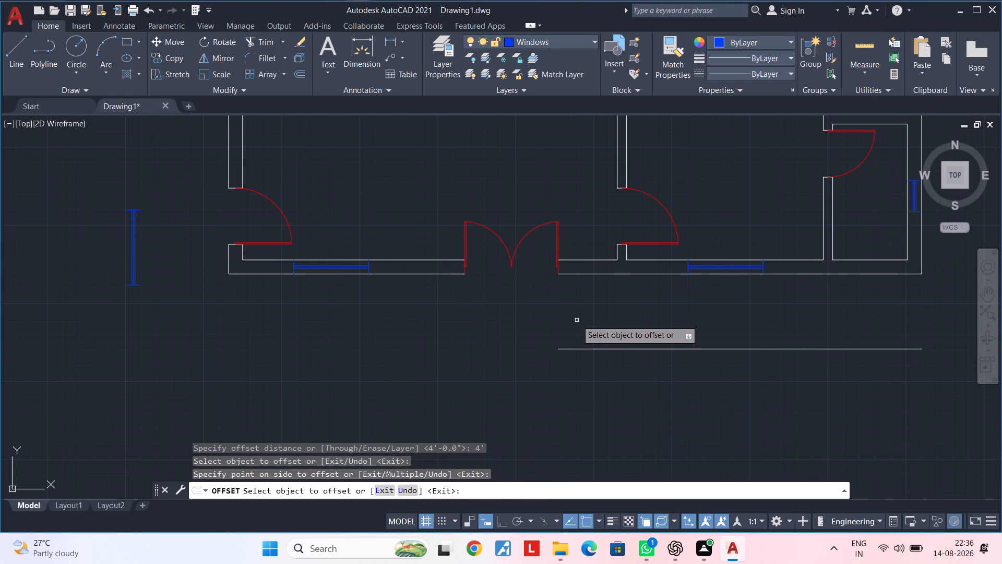
{"action": "middle_click_drag", "start_coordinate": [577, 320], "coordinate": [588, 312]}
{"action": "middle_click_drag", "start_coordinate": [559, 312], "coordinate": [602, 305]}
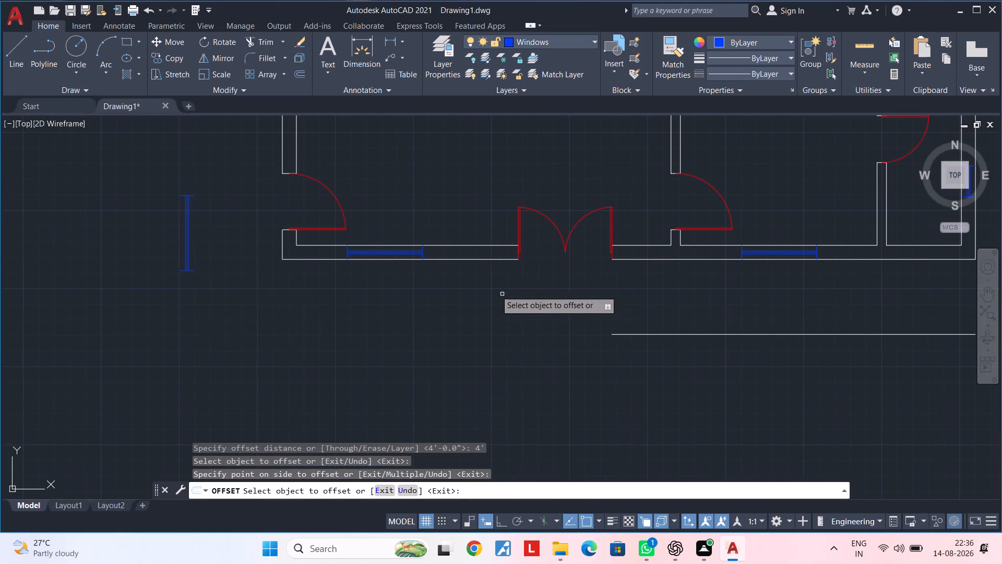
{"action": "left_click", "coordinate": [490, 258]}
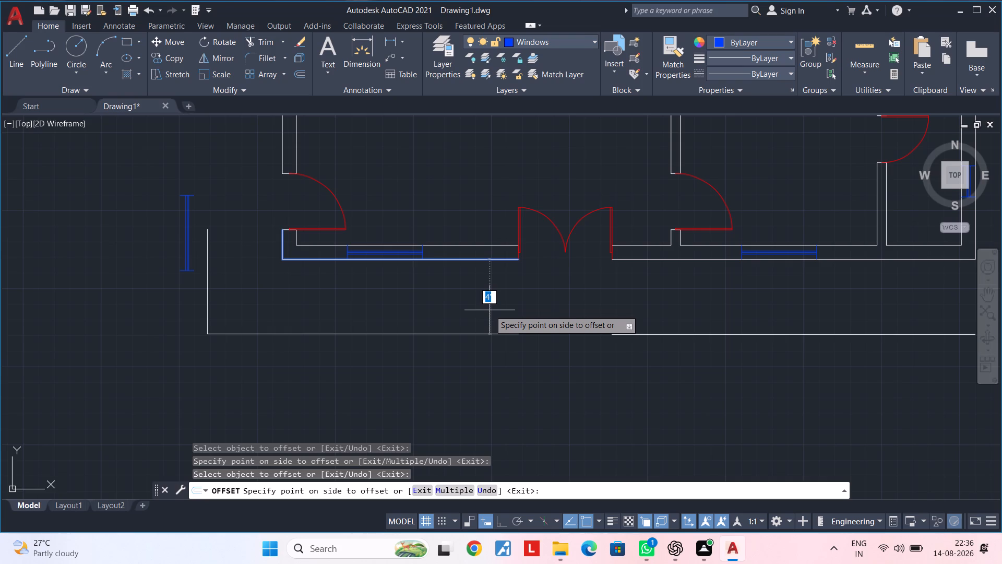
{"action": "scroll", "coordinate": [490, 310], "scroll_direction": "down", "scroll_amount": 2}
{"action": "scroll", "coordinate": [490, 310], "scroll_direction": "up", "scroll_amount": 2}
{"action": "left_click", "coordinate": [490, 310]}
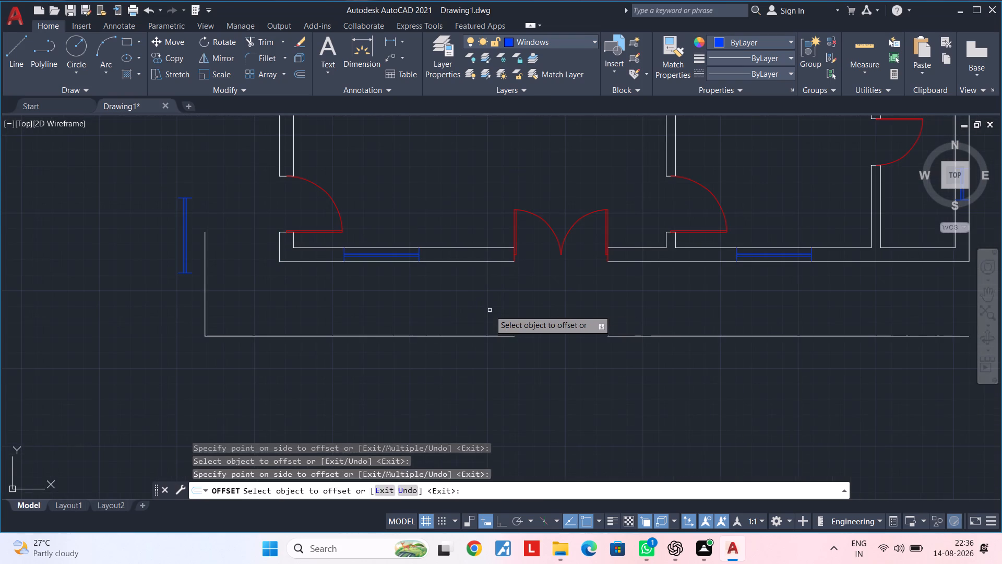
{"action": "key", "text": "Escape"}
{"action": "key", "text": "Escape"}
Trim away the vertical segment at the west end of the new offset line.
{"action": "type", "text": "tr"}
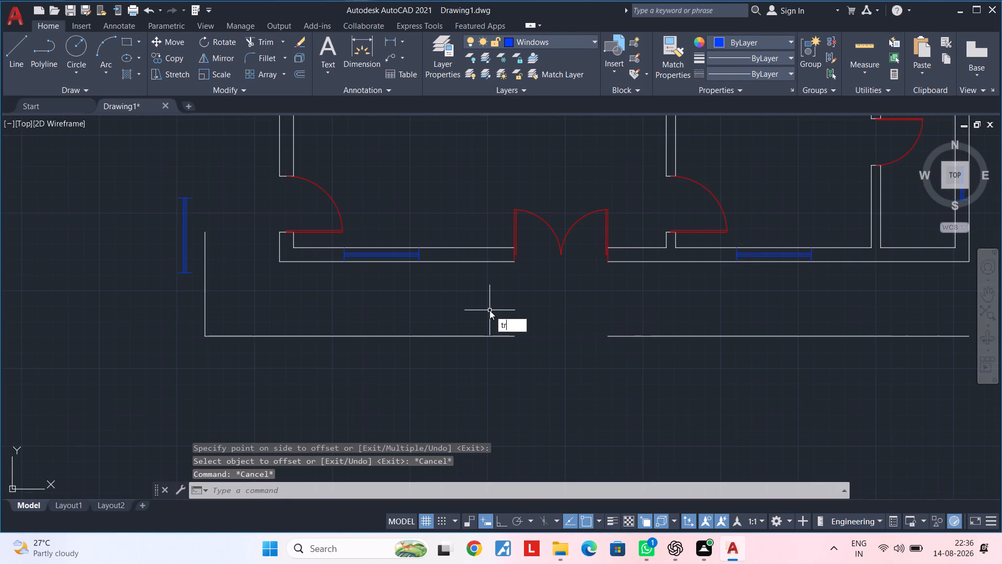
{"action": "key", "text": "space"}
{"action": "left_click_drag", "start_coordinate": [215, 306], "coordinate": [166, 305]}
{"action": "key", "text": "Escape"}
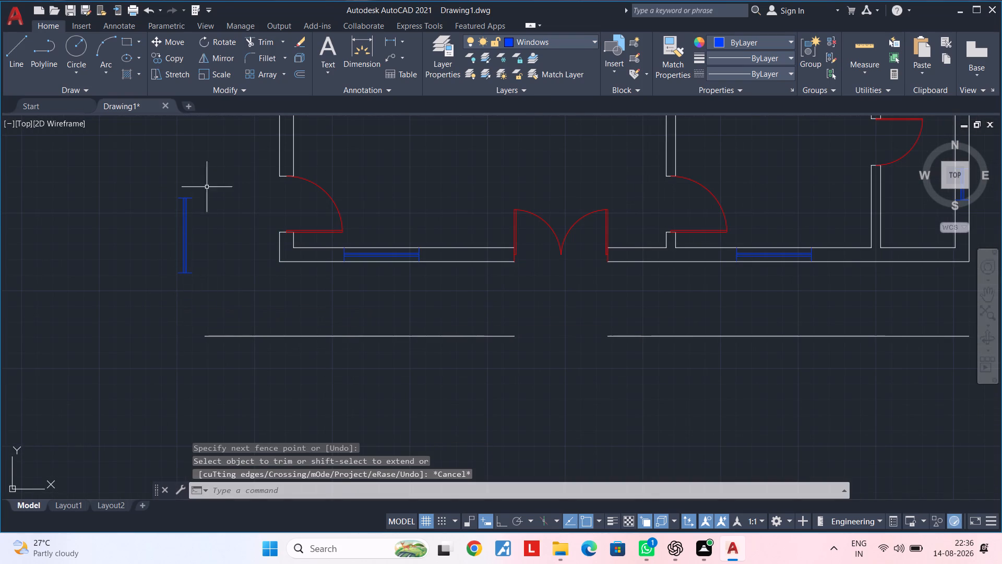
Delete the loose window block lying outside the west wall.
{"action": "left_click_drag", "start_coordinate": [206, 181], "coordinate": [201, 189]}
{"action": "left_click", "coordinate": [149, 295]}
{"action": "key", "text": "Delete"}
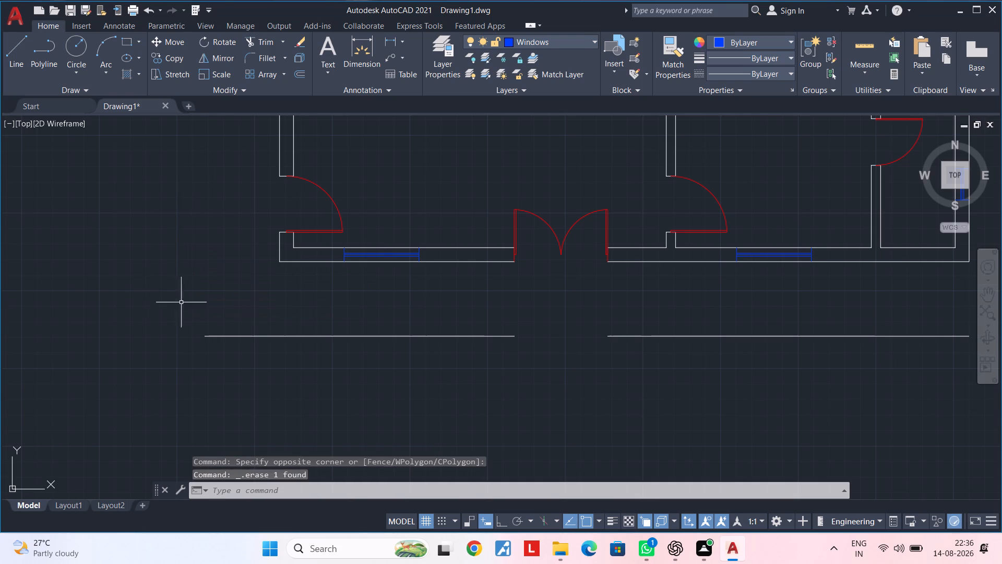
Draw a vertical line from the double door's west outer corner south to the end of the western offset line.
{"action": "scroll", "coordinate": [185, 304], "scroll_direction": "down", "scroll_amount": 2}
{"action": "scroll", "coordinate": [367, 315], "scroll_direction": "up", "scroll_amount": 2}
{"action": "middle_click_drag", "start_coordinate": [320, 358], "coordinate": [473, 355]}
{"action": "middle_click_drag", "start_coordinate": [360, 347], "coordinate": [431, 345]}
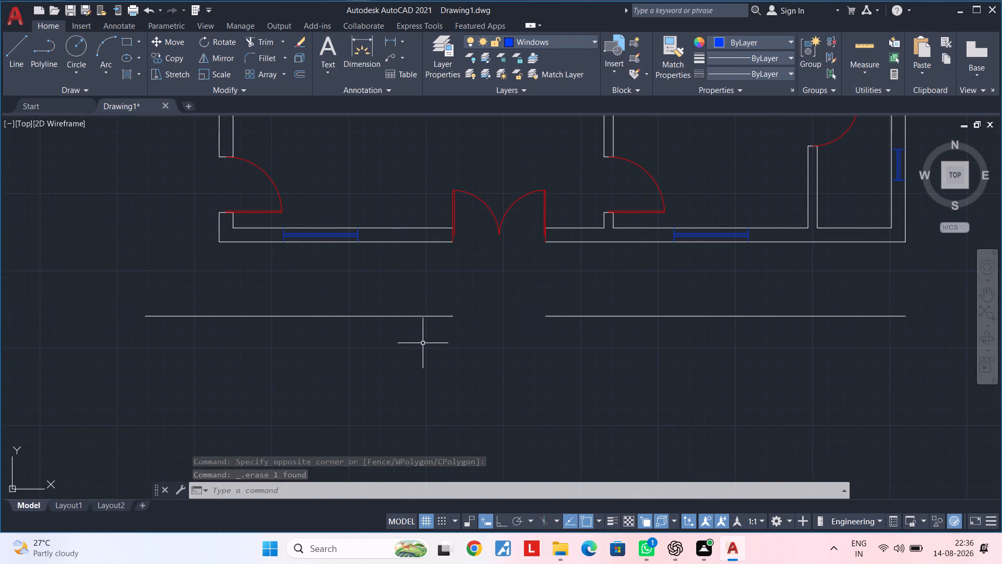
{"action": "middle_click_drag", "start_coordinate": [423, 343], "coordinate": [412, 372]}
{"action": "key", "text": "l"}
{"action": "key", "text": "space"}
{"action": "scroll", "coordinate": [433, 263], "scroll_direction": "up", "scroll_amount": 2}
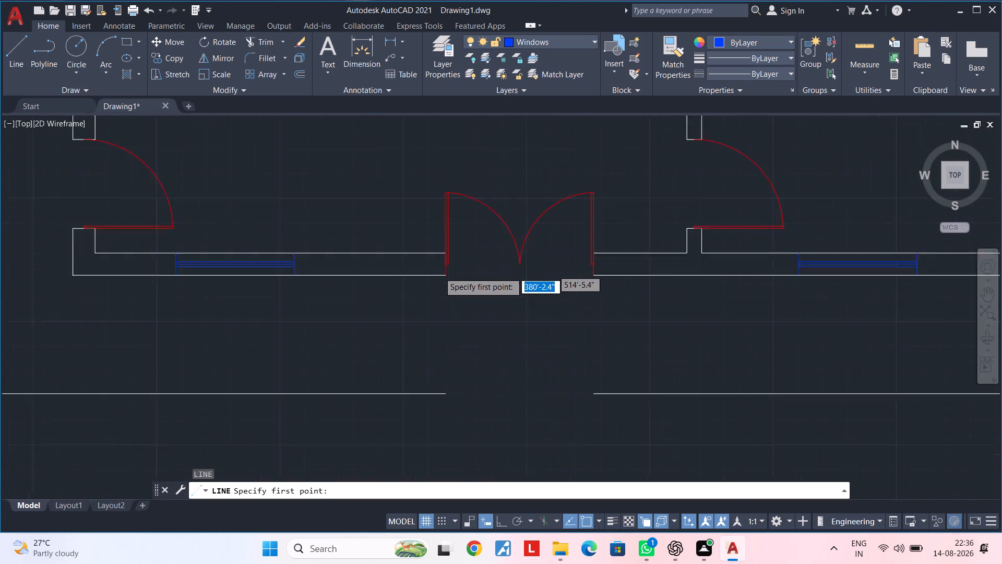
{"action": "scroll", "coordinate": [440, 274], "scroll_direction": "up", "scroll_amount": 1}
{"action": "left_click", "coordinate": [452, 281]}
{"action": "middle_click_drag", "start_coordinate": [457, 377], "coordinate": [457, 243]}
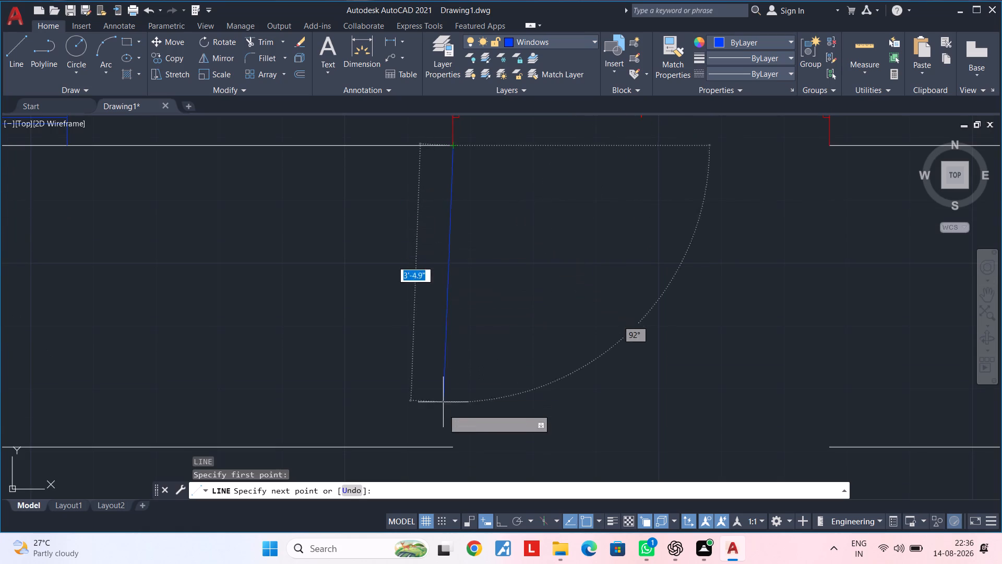
{"action": "left_click", "coordinate": [449, 444]}
{"action": "key", "text": "Escape"}
{"action": "key", "text": "Escape"}
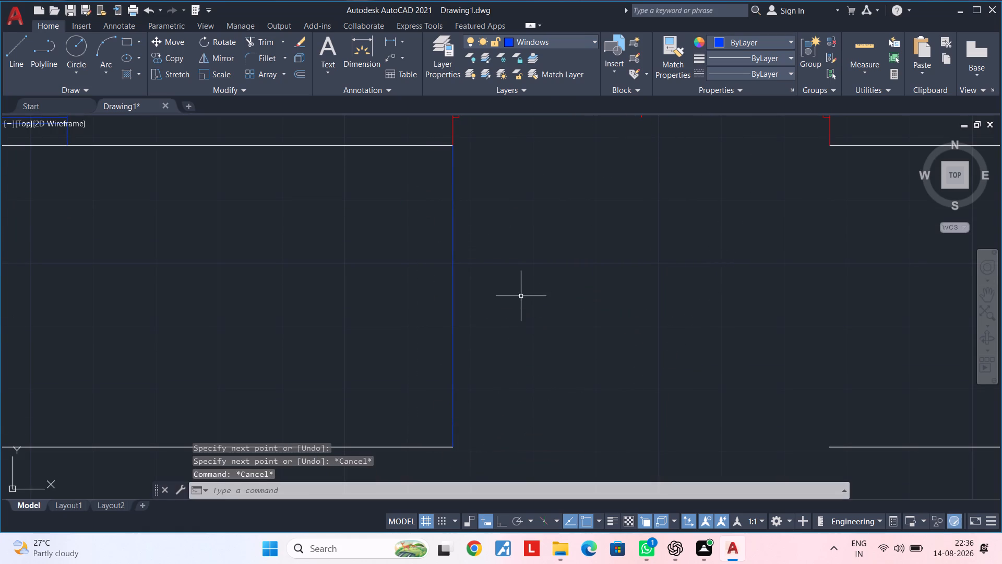
Make layer 0 the current layer.
{"action": "middle_click_drag", "start_coordinate": [521, 309], "coordinate": [522, 356]}
{"action": "left_click", "coordinate": [558, 42]}
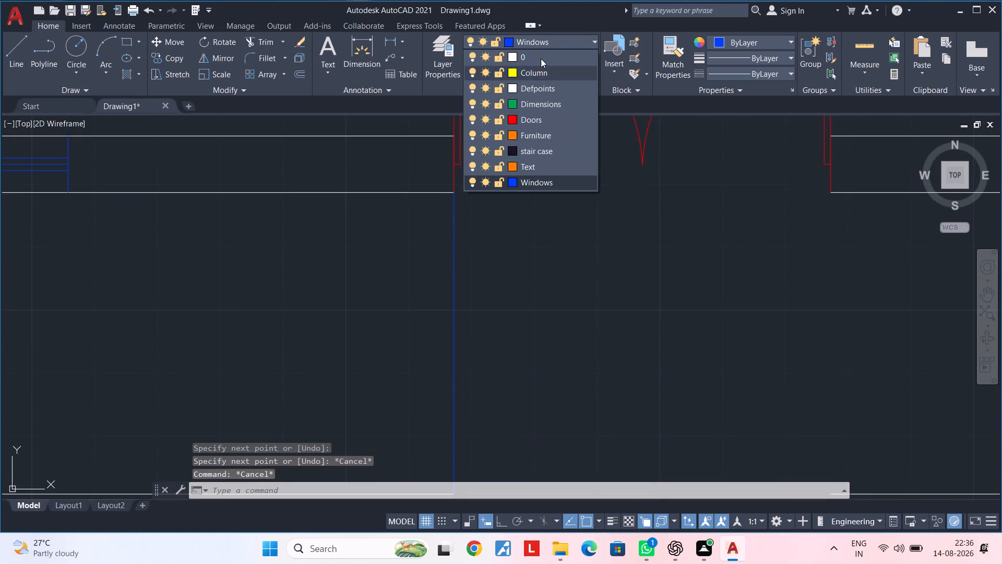
{"action": "left_click", "coordinate": [541, 58]}
{"action": "middle_click_drag", "start_coordinate": [529, 331], "coordinate": [531, 298]}
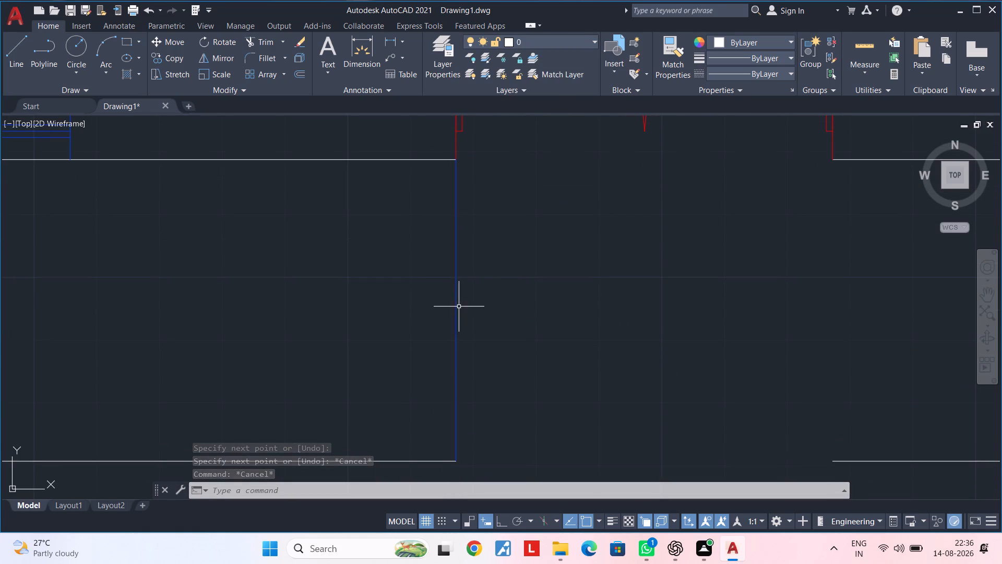
Match the properties of the new vertical line below the double door to those of the western offset line.
{"action": "key", "text": "m"}
{"action": "key", "text": "a"}
{"action": "key", "text": "space"}
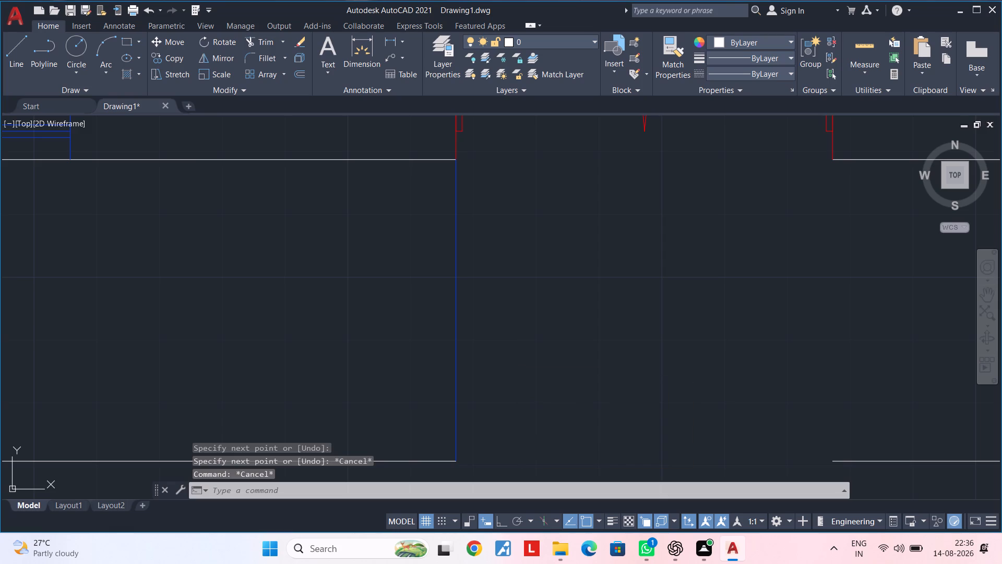
{"action": "left_click", "coordinate": [431, 461]}
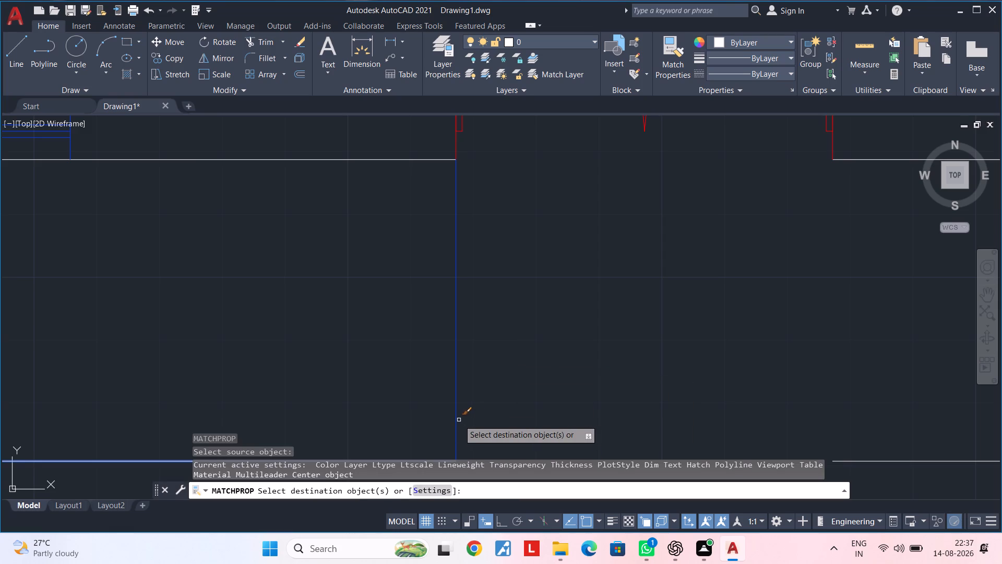
{"action": "left_click", "coordinate": [455, 420]}
{"action": "key", "text": "Escape"}
{"action": "scroll", "coordinate": [509, 396], "scroll_direction": "down", "scroll_amount": 2}
{"action": "middle_click_drag", "start_coordinate": [510, 396], "coordinate": [511, 386]}
{"action": "key", "text": "Escape"}
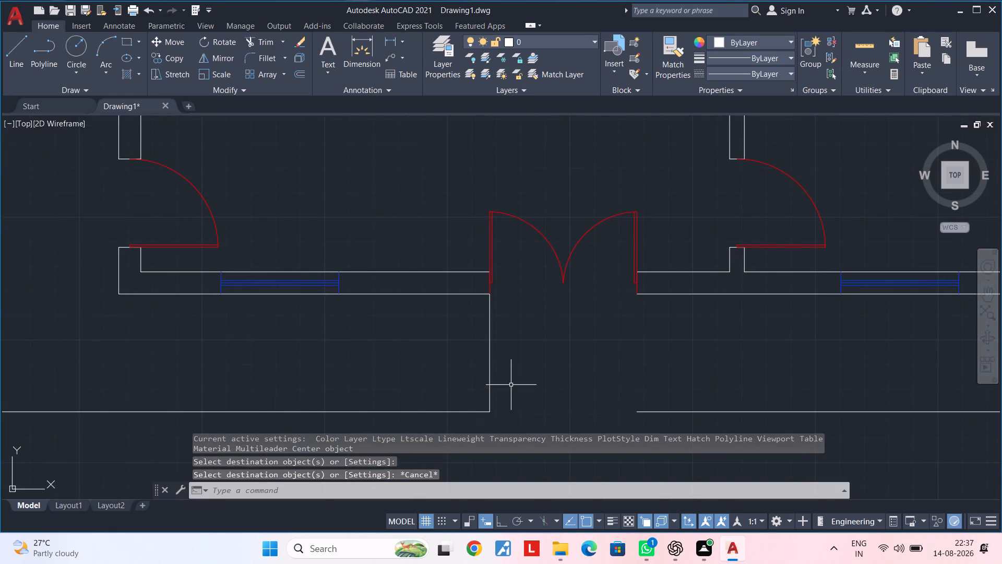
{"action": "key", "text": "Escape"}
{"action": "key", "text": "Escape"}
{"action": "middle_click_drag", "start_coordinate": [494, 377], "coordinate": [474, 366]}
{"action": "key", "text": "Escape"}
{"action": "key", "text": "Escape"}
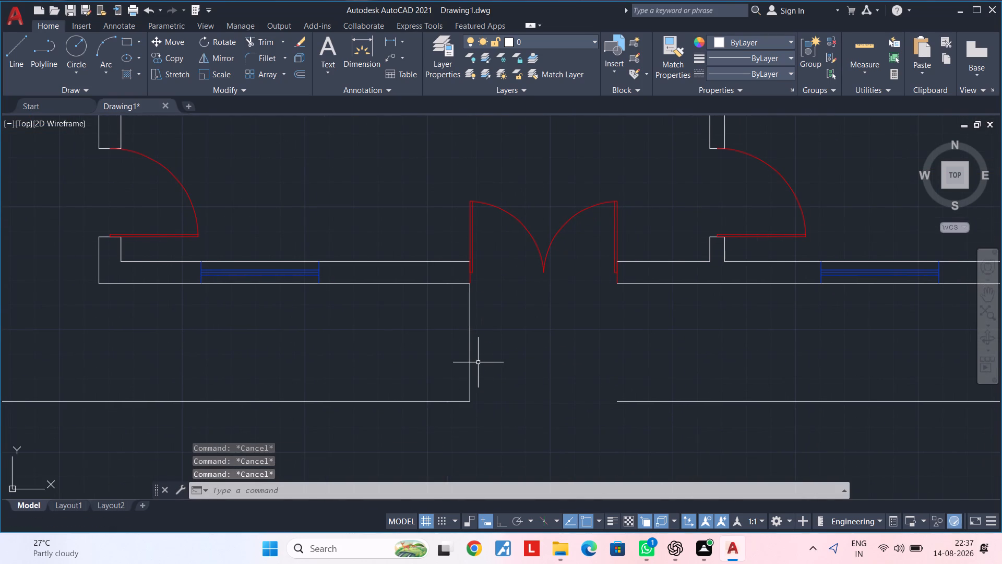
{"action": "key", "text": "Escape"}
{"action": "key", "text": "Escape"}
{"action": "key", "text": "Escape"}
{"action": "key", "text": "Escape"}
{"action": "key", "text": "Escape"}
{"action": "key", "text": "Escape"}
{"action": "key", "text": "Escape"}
Draw lines from the double door's east outer corner south to the eastern offset line and west to the western vertical line's lower end.
{"action": "type", "text": "l"}
{"action": "key", "text": "space"}
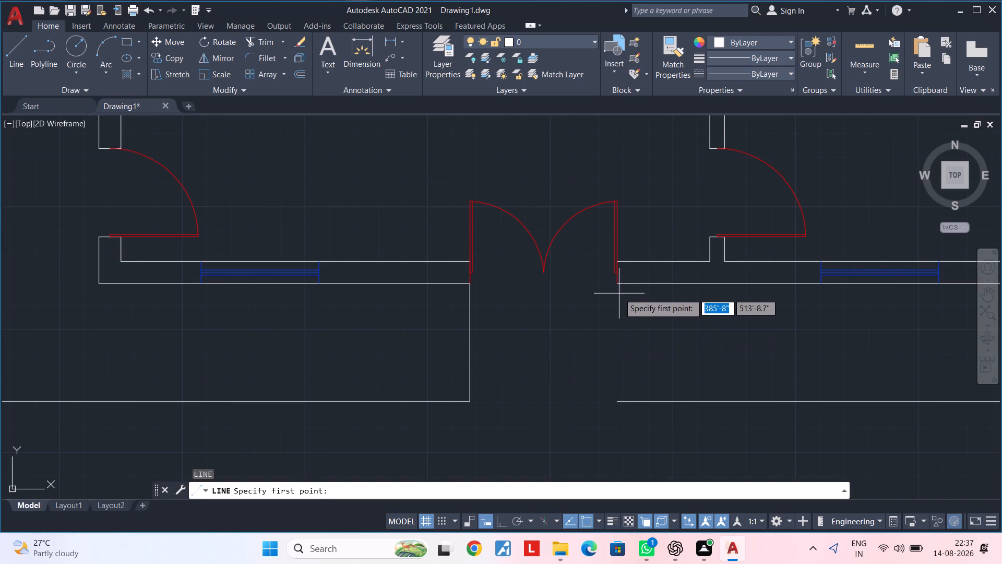
{"action": "left_click", "coordinate": [616, 286]}
{"action": "left_click", "coordinate": [617, 403]}
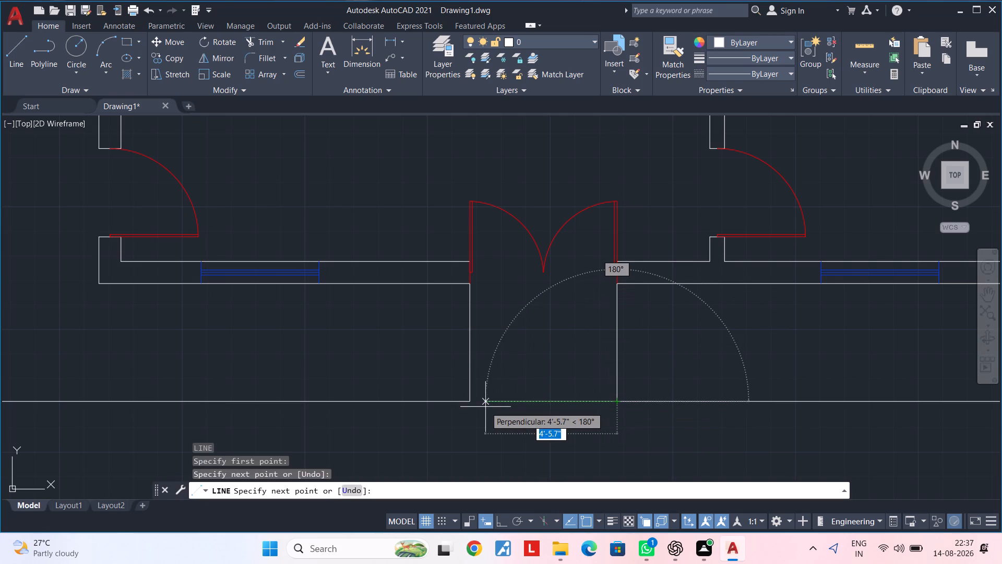
{"action": "left_click", "coordinate": [470, 401]}
{"action": "key", "text": "Escape"}
{"action": "key", "text": "Escape"}
{"action": "key", "text": "Escape"}
{"action": "key", "text": "Escape"}
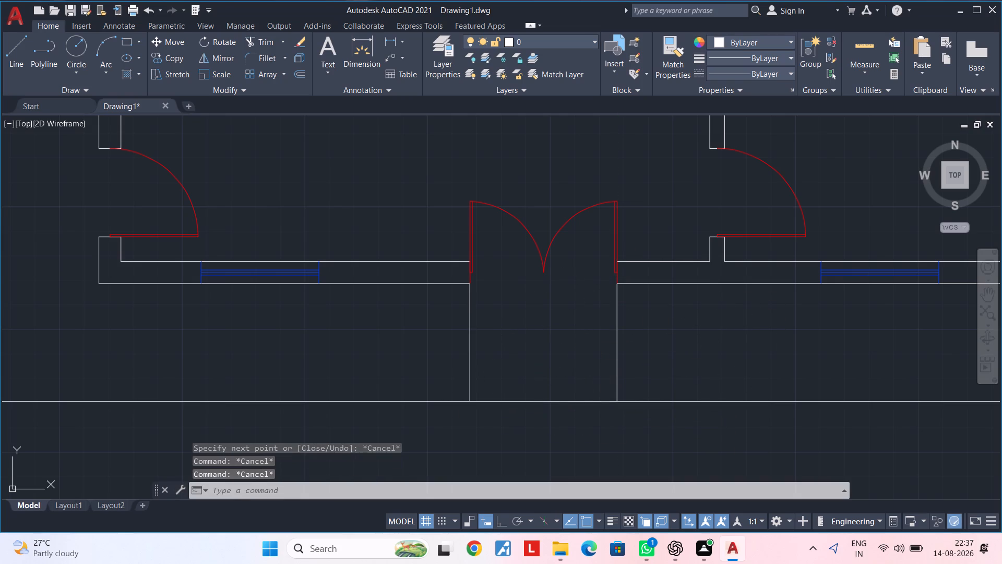
Trim away the eastern offset line beyond the entrance rectangle's east side.
{"action": "type", "text": "tr"}
{"action": "key", "text": "space"}
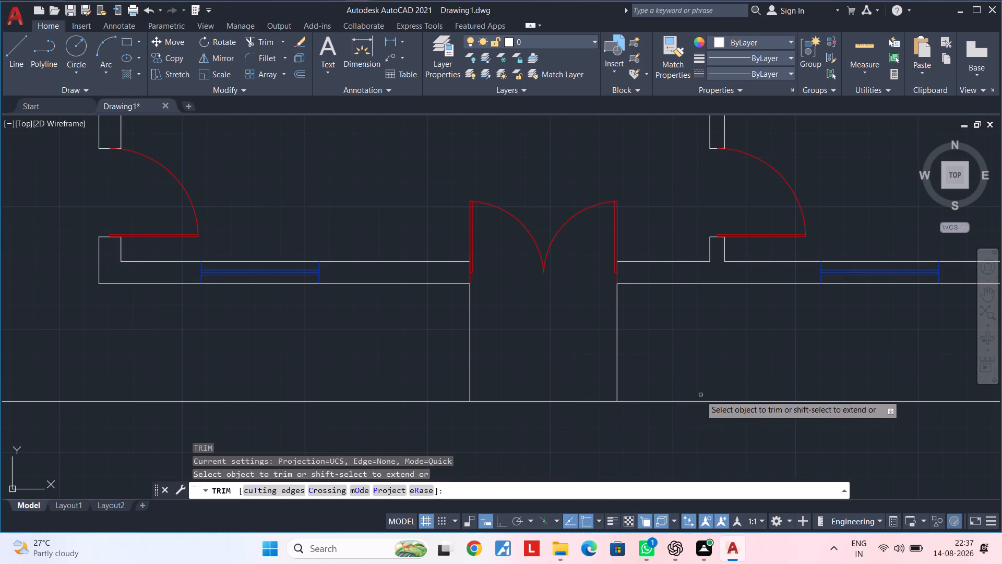
{"action": "left_click", "coordinate": [665, 403]}
{"action": "middle_click_drag", "start_coordinate": [643, 422], "coordinate": [682, 408]}
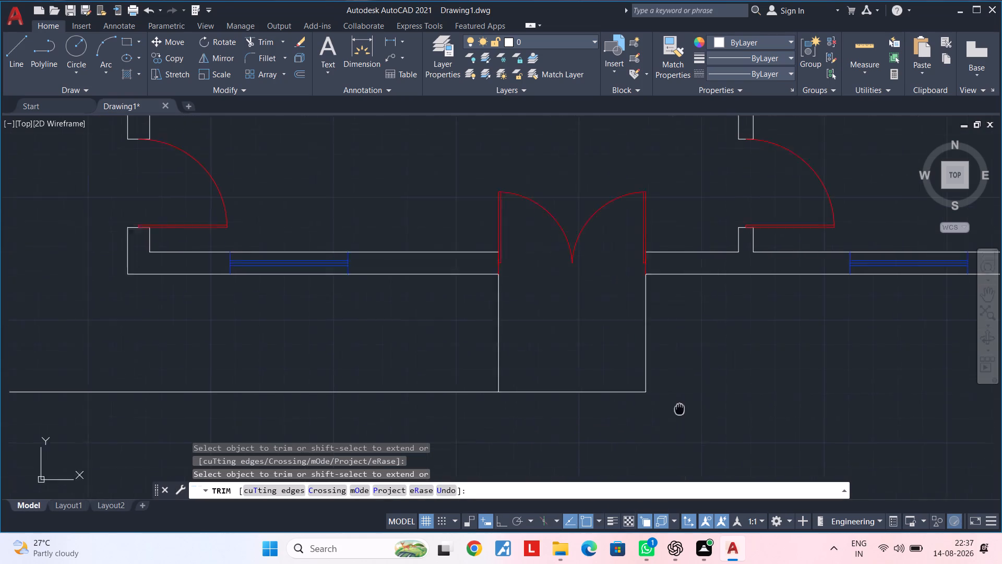
{"action": "middle_click_drag", "start_coordinate": [682, 408], "coordinate": [738, 390]}
{"action": "middle_click_drag", "start_coordinate": [590, 412], "coordinate": [617, 407]}
{"action": "key", "text": "Escape"}
{"action": "key", "text": "Escape"}
{"action": "key", "text": "Escape"}
{"action": "key", "text": "Escape"}
{"action": "key", "text": "Escape"}
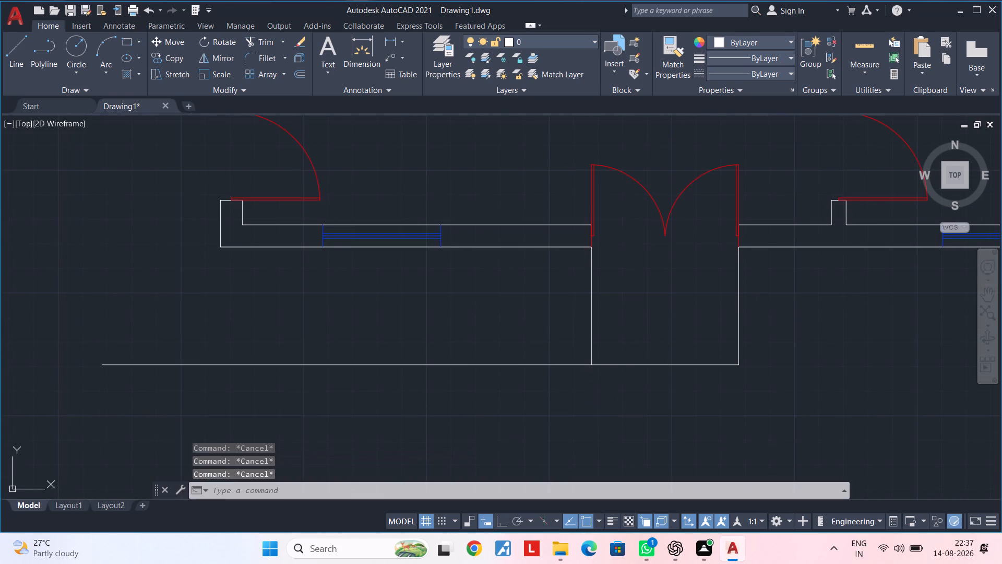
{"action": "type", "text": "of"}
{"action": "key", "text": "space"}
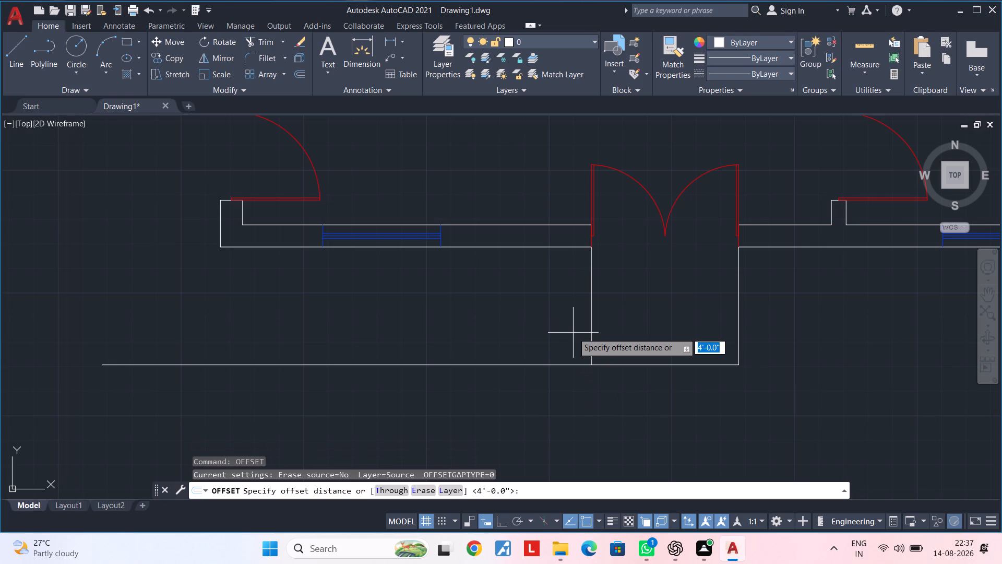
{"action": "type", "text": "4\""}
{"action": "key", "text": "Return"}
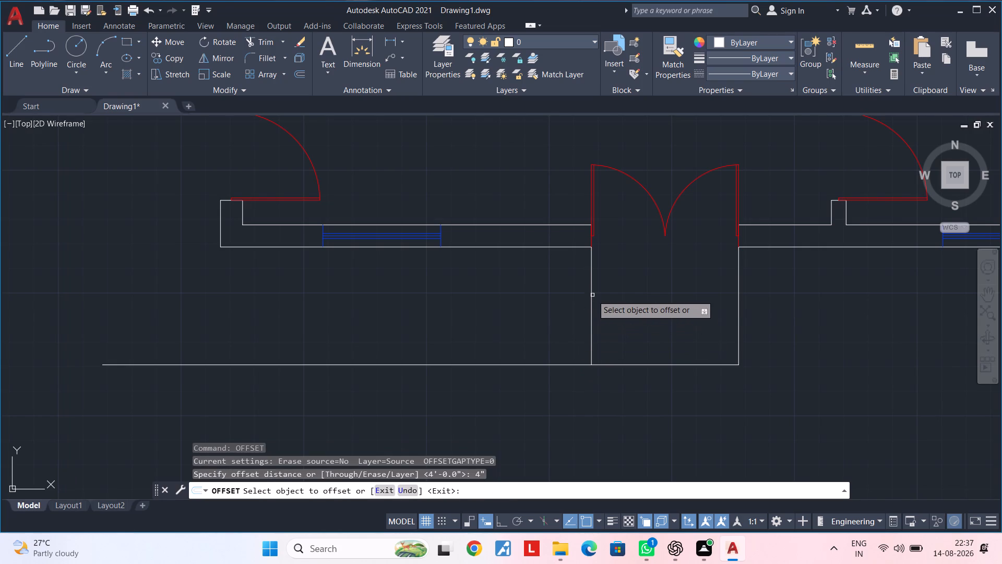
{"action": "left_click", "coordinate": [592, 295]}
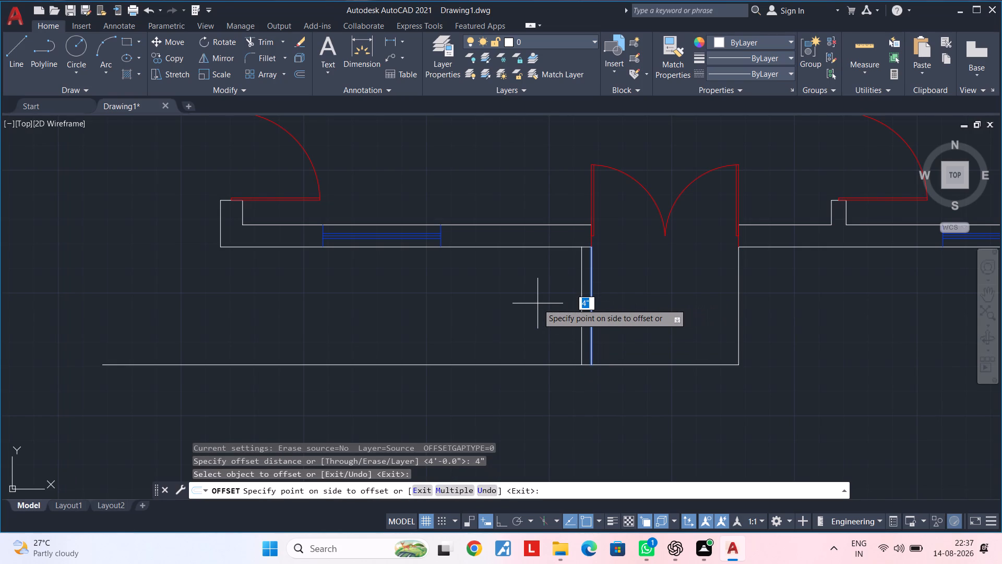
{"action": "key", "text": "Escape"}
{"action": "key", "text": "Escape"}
Offset the entrance landing's west edge three times westward at 6" spacing to form the step lines.
{"action": "type", "text": "of 6\""}
{"action": "key", "text": "Return"}
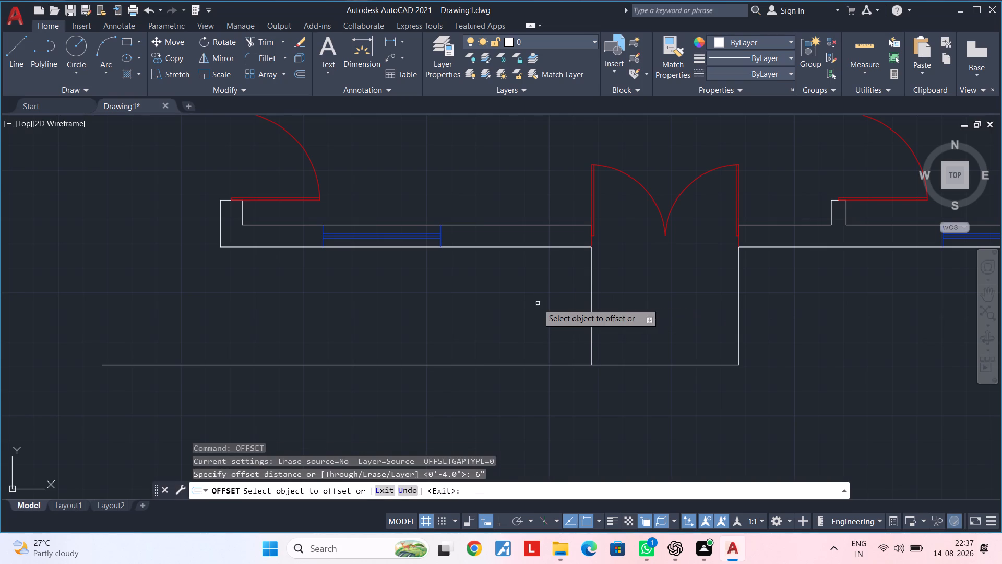
{"action": "left_click", "coordinate": [592, 300]}
{"action": "left_click", "coordinate": [555, 303]}
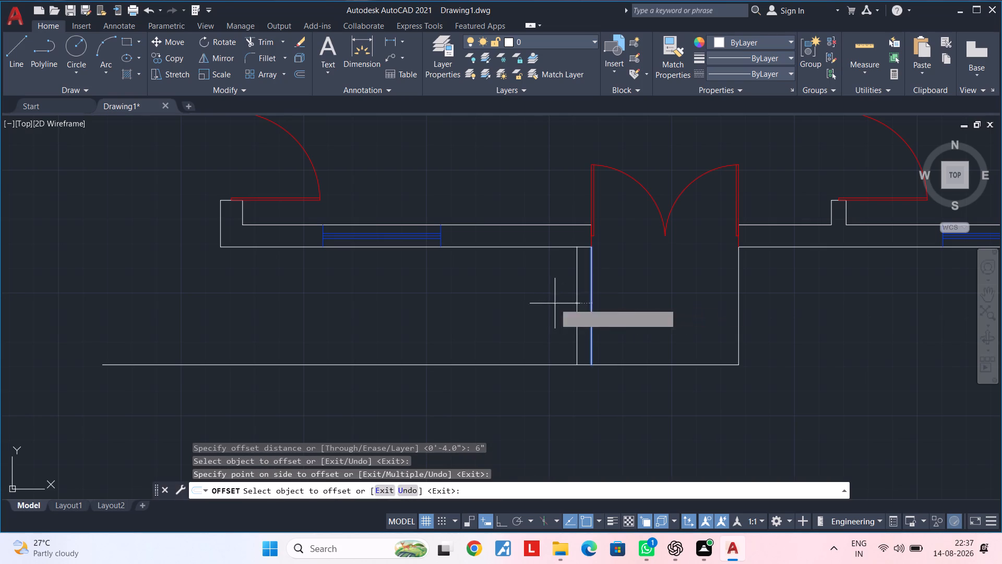
{"action": "left_click", "coordinate": [577, 300]}
{"action": "left_click", "coordinate": [534, 301]}
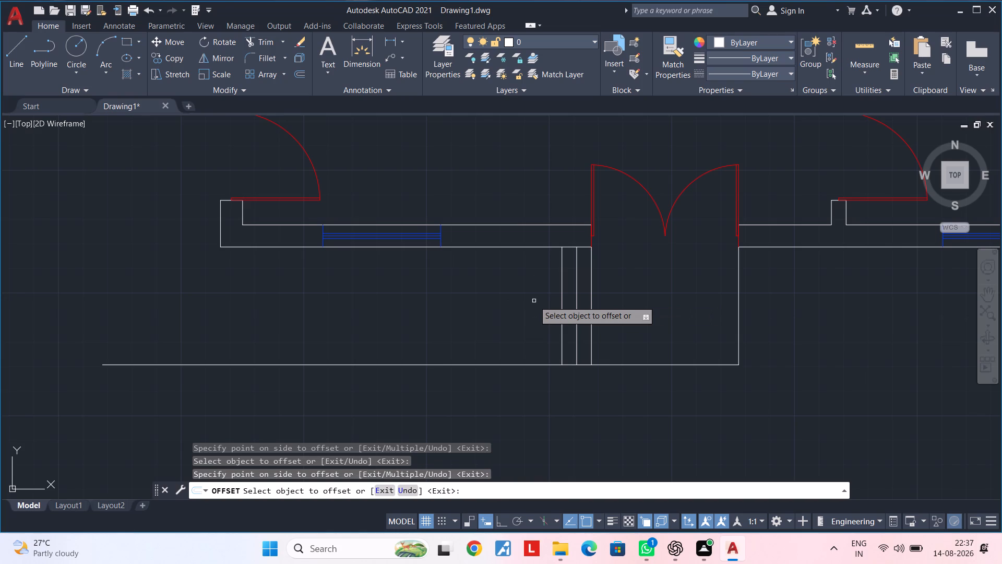
{"action": "left_click", "coordinate": [561, 296]}
{"action": "left_click", "coordinate": [527, 303]}
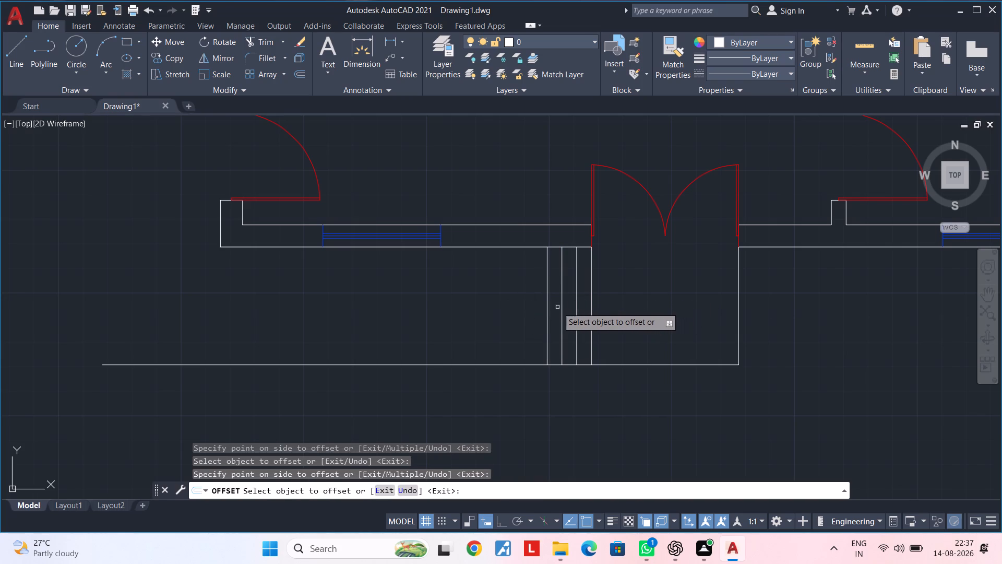
{"action": "key", "text": "Escape"}
{"action": "key", "text": "Escape"}
Trim away the western offset line beyond the outermost step line.
{"action": "key", "text": "t"}
{"action": "key", "text": "r"}
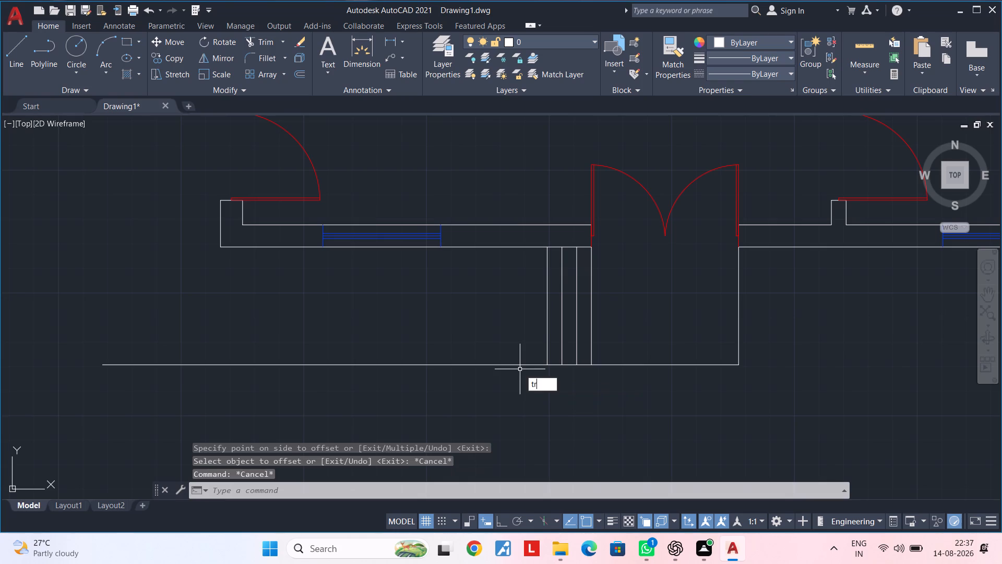
{"action": "key", "text": "space"}
{"action": "left_click", "coordinate": [516, 348]}
{"action": "left_click_drag", "start_coordinate": [516, 353], "coordinate": [518, 379]}
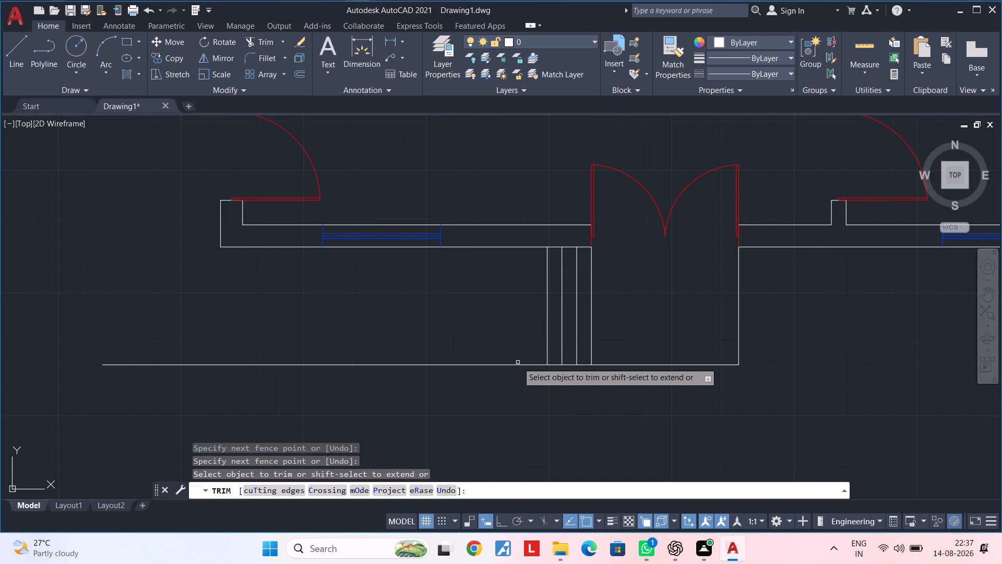
{"action": "left_click_drag", "start_coordinate": [518, 365], "coordinate": [518, 373]}
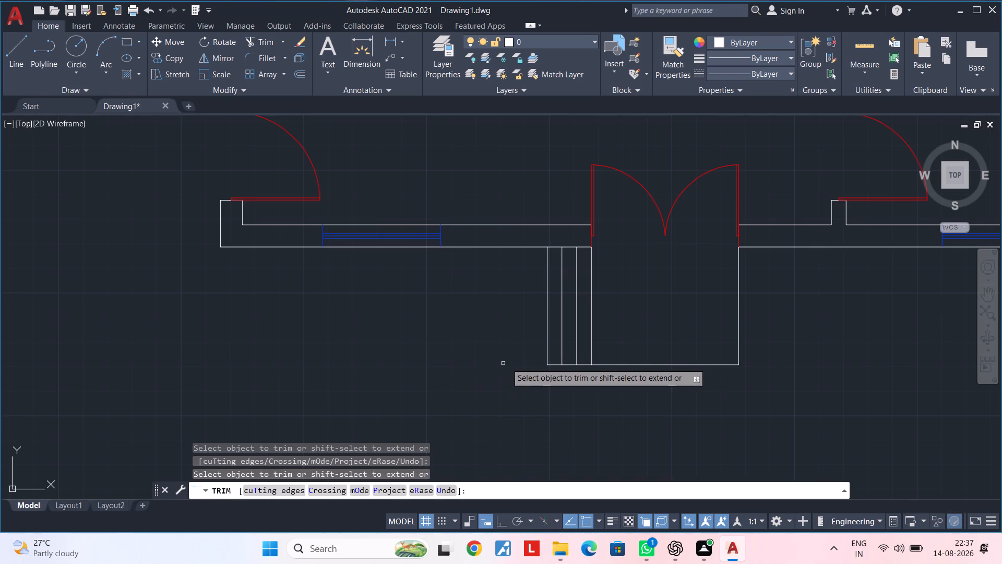
{"action": "key", "text": "Escape"}
{"action": "key", "text": "Escape"}
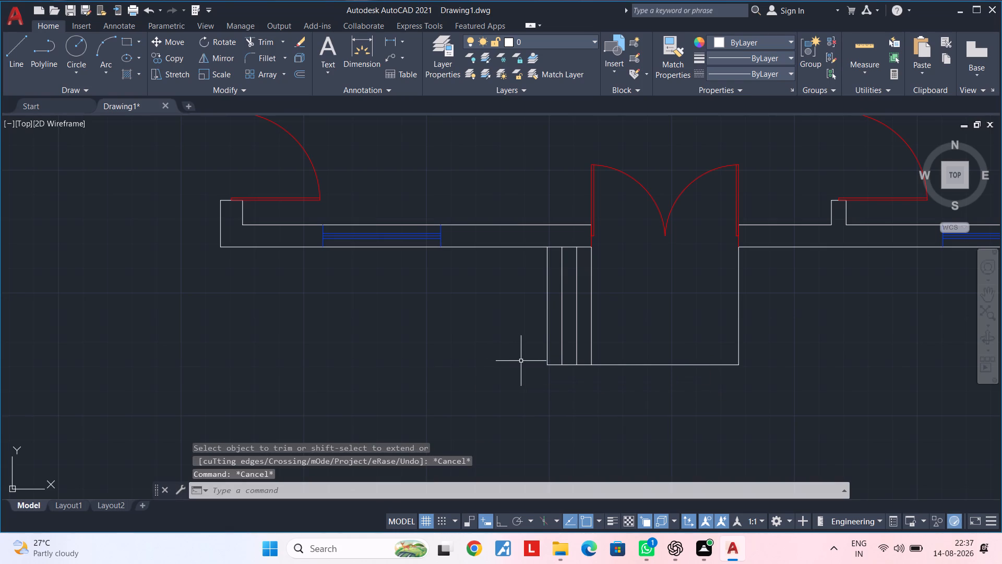
{"action": "key", "text": "Escape"}
{"action": "key", "text": "Escape"}
Draw a line across the double door opening between its west and east outer corners to close the landing.
{"action": "middle_click_drag", "start_coordinate": [534, 355], "coordinate": [434, 391]}
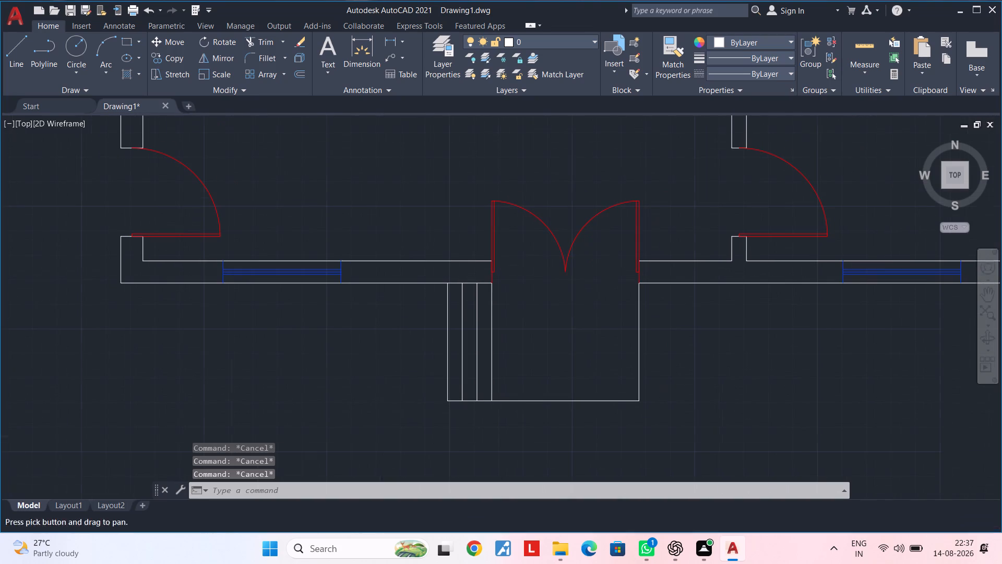
{"action": "key", "text": "Escape"}
{"action": "key", "text": "l"}
{"action": "key", "text": "space"}
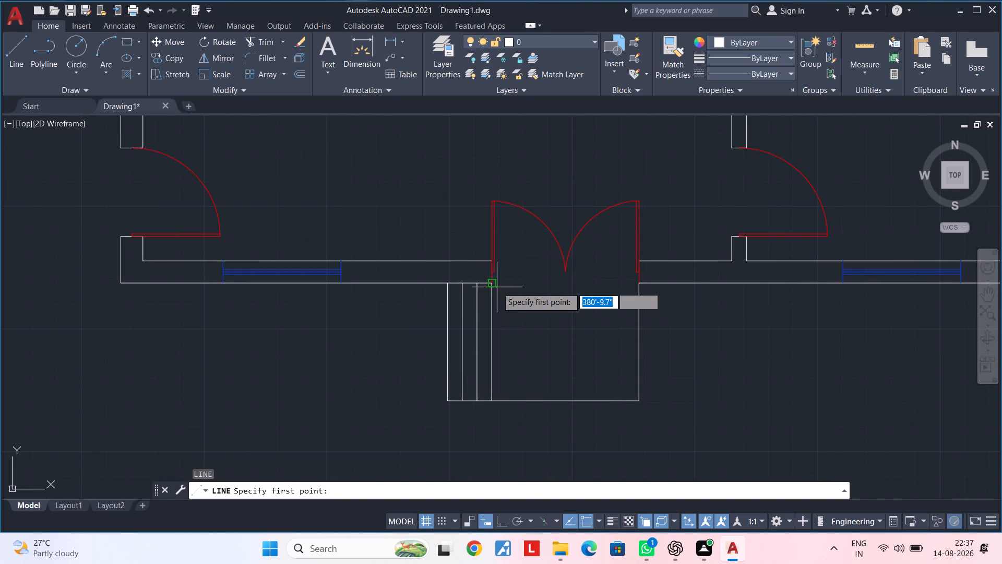
{"action": "left_click", "coordinate": [493, 286]}
{"action": "left_click", "coordinate": [639, 283]}
{"action": "key", "text": "Escape"}
{"action": "key", "text": "Escape"}
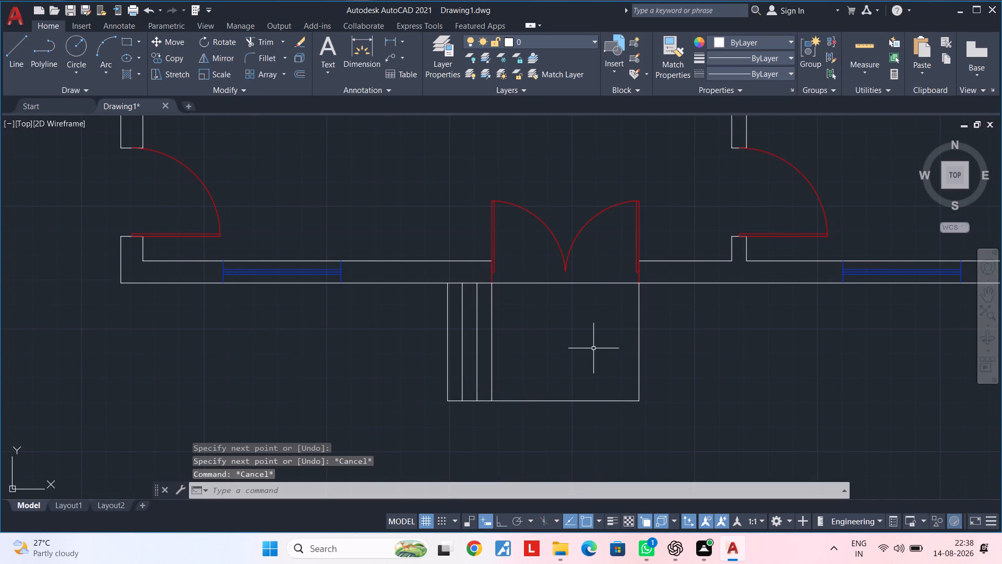
{"action": "key", "text": "Escape"}
Change the colour of the step lines and the landing's four edges to green.
{"action": "middle_click_drag", "start_coordinate": [593, 351], "coordinate": [592, 358]}
{"action": "key", "text": "Escape"}
{"action": "left_click", "coordinate": [659, 331]}
{"action": "left_click", "coordinate": [427, 383]}
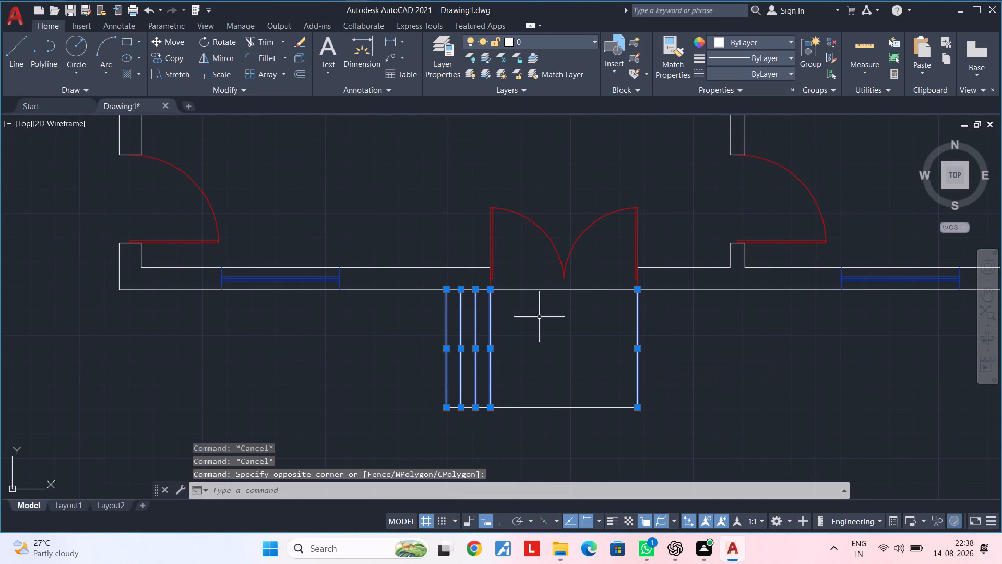
{"action": "left_click_drag", "start_coordinate": [551, 280], "coordinate": [551, 289]}
{"action": "left_click", "coordinate": [541, 308]}
{"action": "left_click_drag", "start_coordinate": [552, 383], "coordinate": [550, 388]}
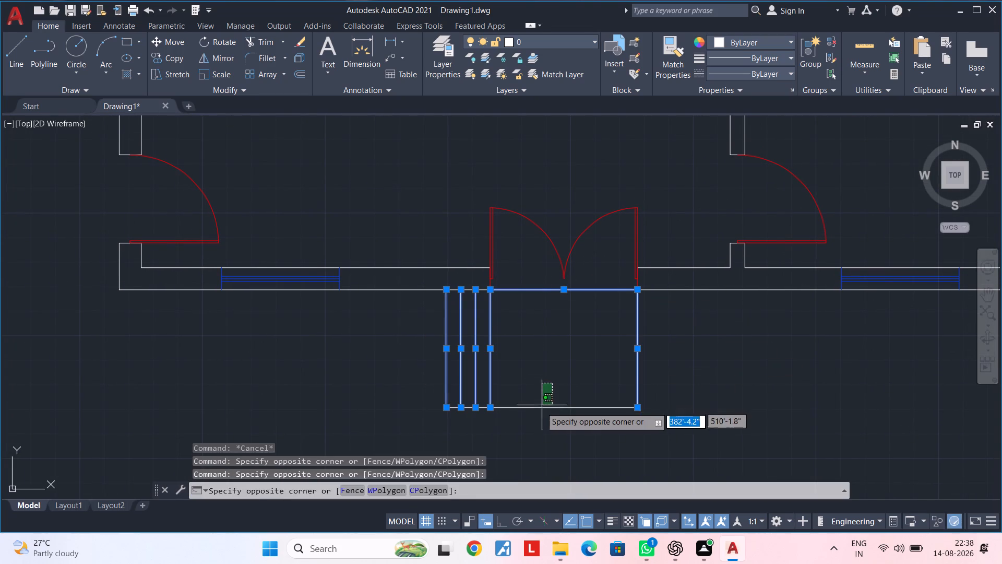
{"action": "left_click", "coordinate": [534, 418]}
{"action": "left_click", "coordinate": [720, 38]}
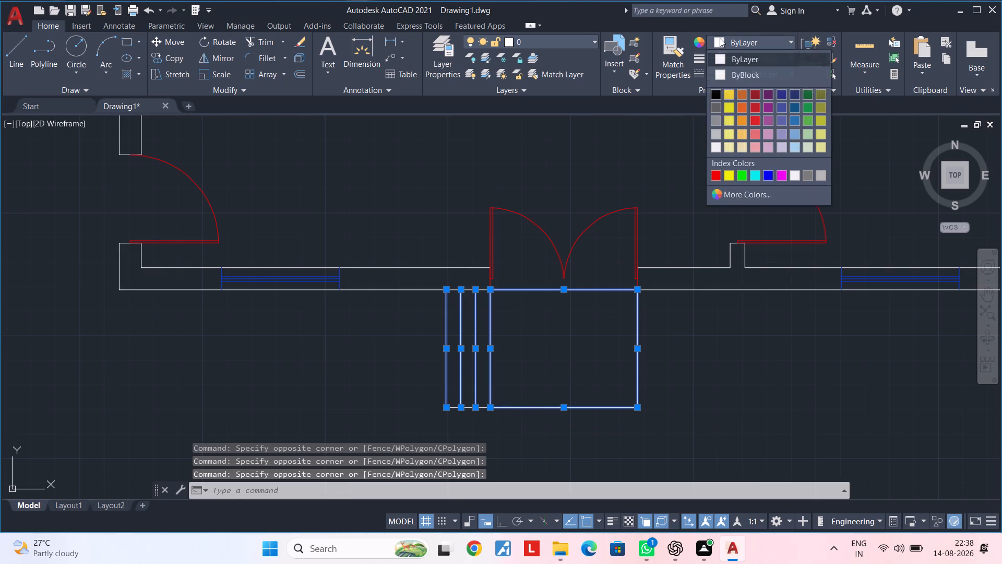
{"action": "left_click", "coordinate": [742, 177]}
{"action": "key", "text": "Escape"}
{"action": "key", "text": "Escape"}
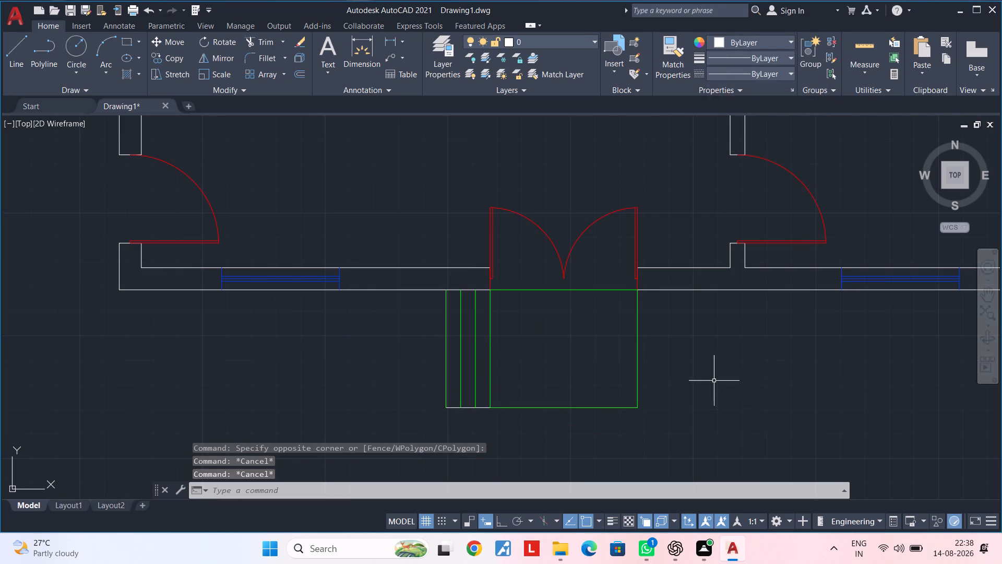
Change the colour of the remaining white line along the south end of the steps to green.
{"action": "middle_click_drag", "start_coordinate": [711, 374], "coordinate": [734, 370]}
{"action": "key", "text": "Escape"}
{"action": "key", "text": "Escape"}
{"action": "middle_click", "coordinate": [645, 346]}
{"action": "scroll", "coordinate": [499, 403], "scroll_direction": "up", "scroll_amount": 2}
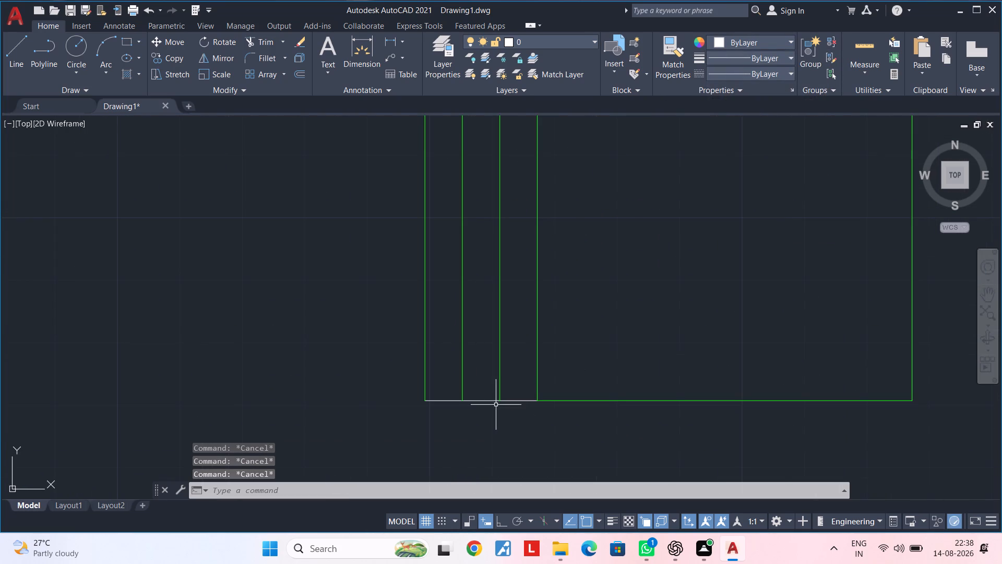
{"action": "left_click", "coordinate": [491, 399]}
{"action": "left_click", "coordinate": [761, 37]}
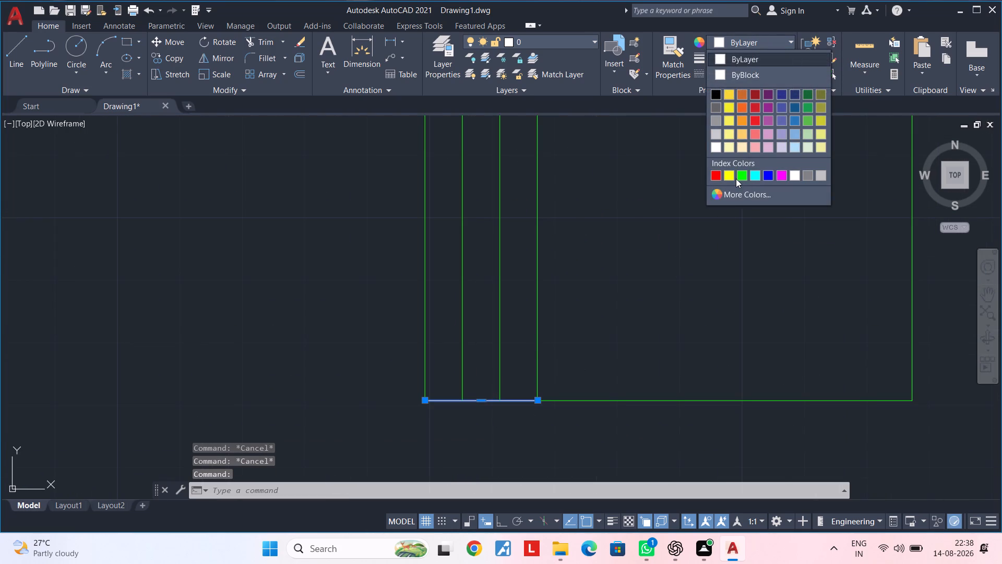
{"action": "left_click", "coordinate": [742, 176]}
{"action": "scroll", "coordinate": [724, 262], "scroll_direction": "down", "scroll_amount": 3}
{"action": "key", "text": "Escape"}
{"action": "key", "text": "Escape"}
{"action": "middle_click_drag", "start_coordinate": [709, 275], "coordinate": [642, 299]}
{"action": "key", "text": "Escape"}
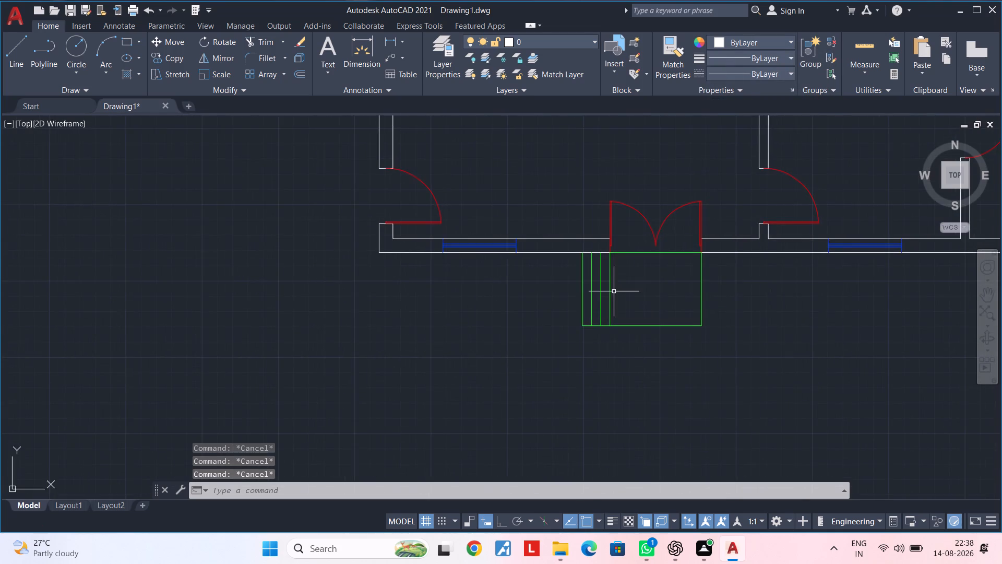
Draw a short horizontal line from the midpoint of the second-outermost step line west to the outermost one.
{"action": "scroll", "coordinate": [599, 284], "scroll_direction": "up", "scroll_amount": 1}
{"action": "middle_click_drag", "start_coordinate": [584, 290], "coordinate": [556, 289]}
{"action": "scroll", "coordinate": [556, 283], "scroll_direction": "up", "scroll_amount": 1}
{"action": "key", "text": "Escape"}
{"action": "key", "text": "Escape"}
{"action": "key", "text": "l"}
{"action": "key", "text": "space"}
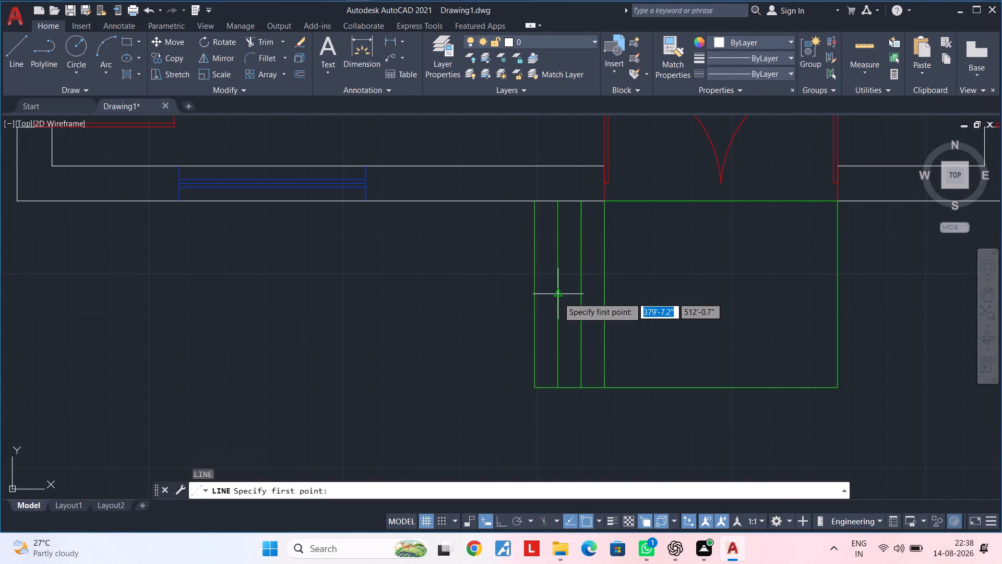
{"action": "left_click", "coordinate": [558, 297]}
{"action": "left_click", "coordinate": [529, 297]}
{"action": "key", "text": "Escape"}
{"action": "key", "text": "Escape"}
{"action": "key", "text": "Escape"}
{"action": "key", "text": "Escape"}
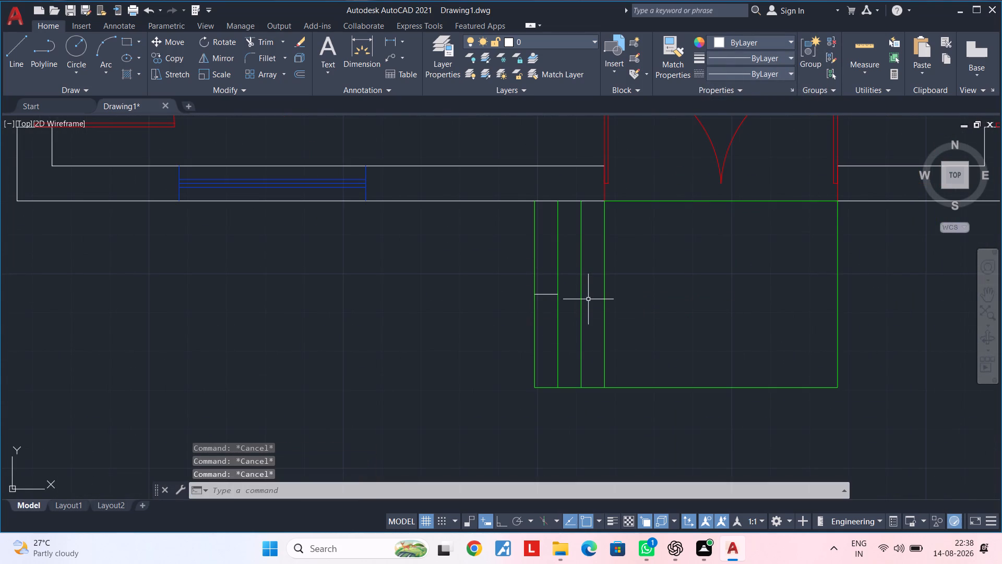
Draw two diagonals from the outermost step line's north end to the adjacent step line's midpoint and back to its south end.
{"action": "key", "text": "space"}
{"action": "left_click", "coordinate": [533, 202]}
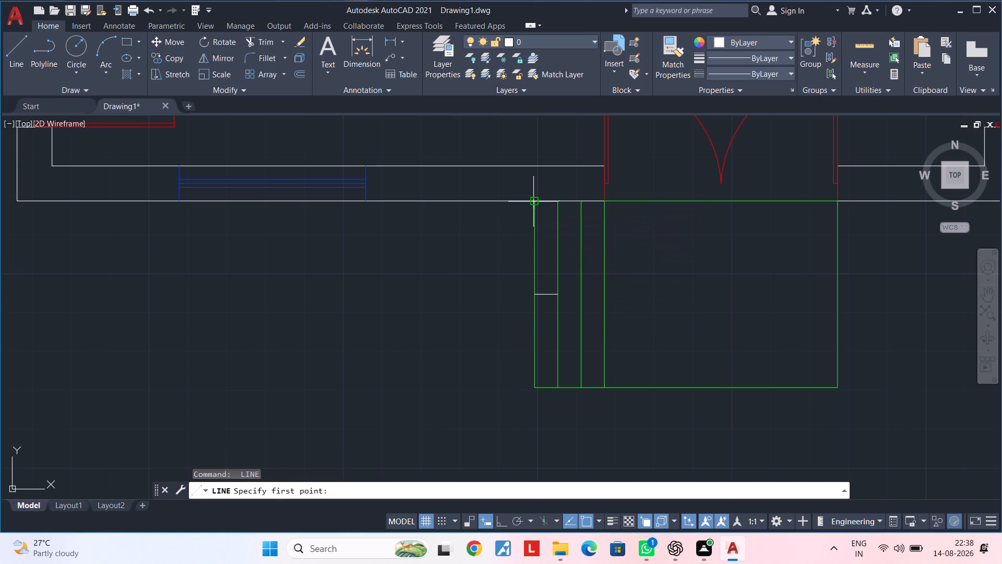
{"action": "left_click", "coordinate": [560, 295]}
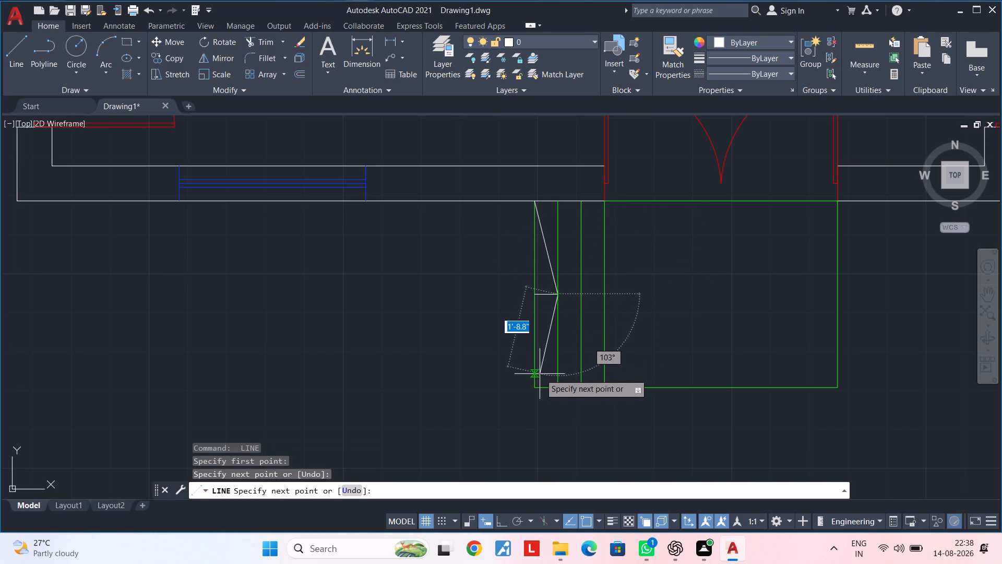
{"action": "left_click", "coordinate": [536, 387]}
{"action": "key", "text": "Escape"}
{"action": "key", "text": "Escape"}
{"action": "key", "text": "Escape"}
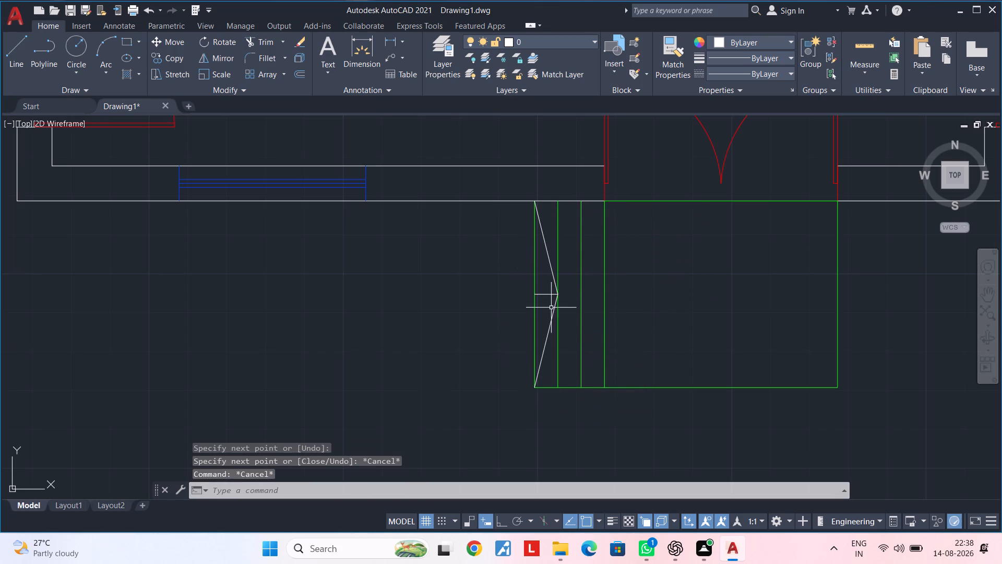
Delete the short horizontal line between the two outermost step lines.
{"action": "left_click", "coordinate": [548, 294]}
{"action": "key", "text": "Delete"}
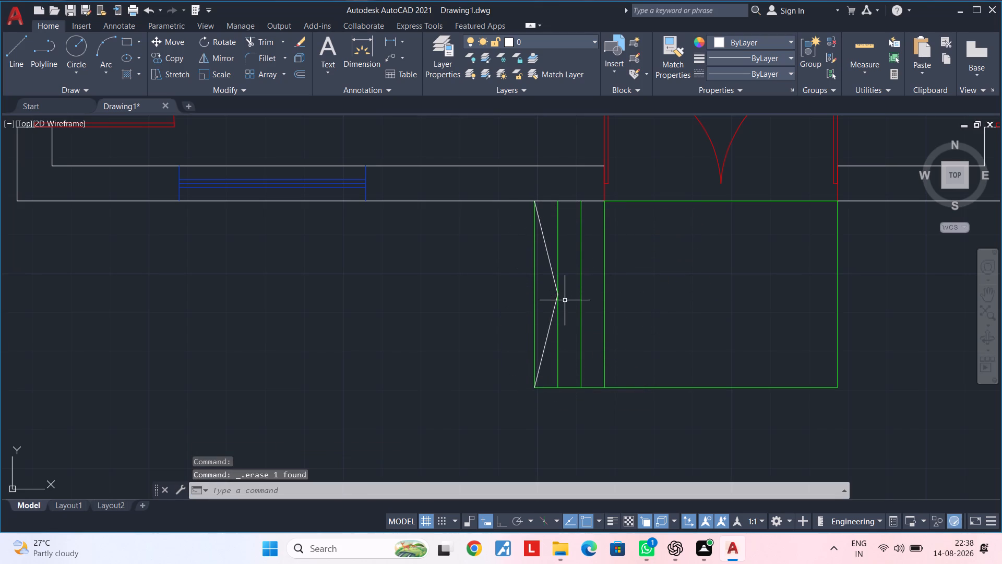
Match the two white diagonals on the outermost step to the green step line's properties.
{"action": "key", "text": "m"}
{"action": "key", "text": "a"}
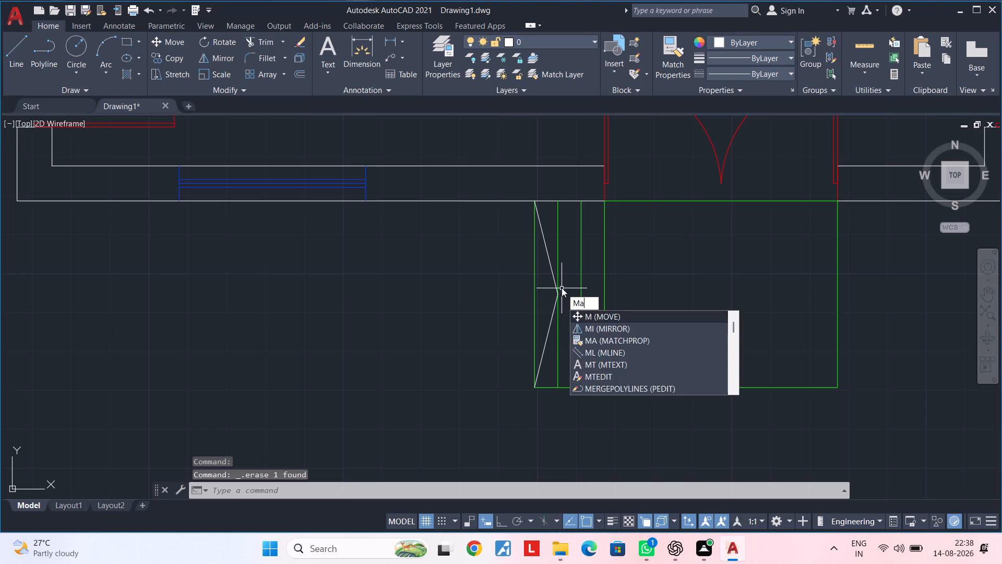
{"action": "key", "text": "space"}
{"action": "left_click", "coordinate": [556, 329]}
{"action": "left_click", "coordinate": [551, 330]}
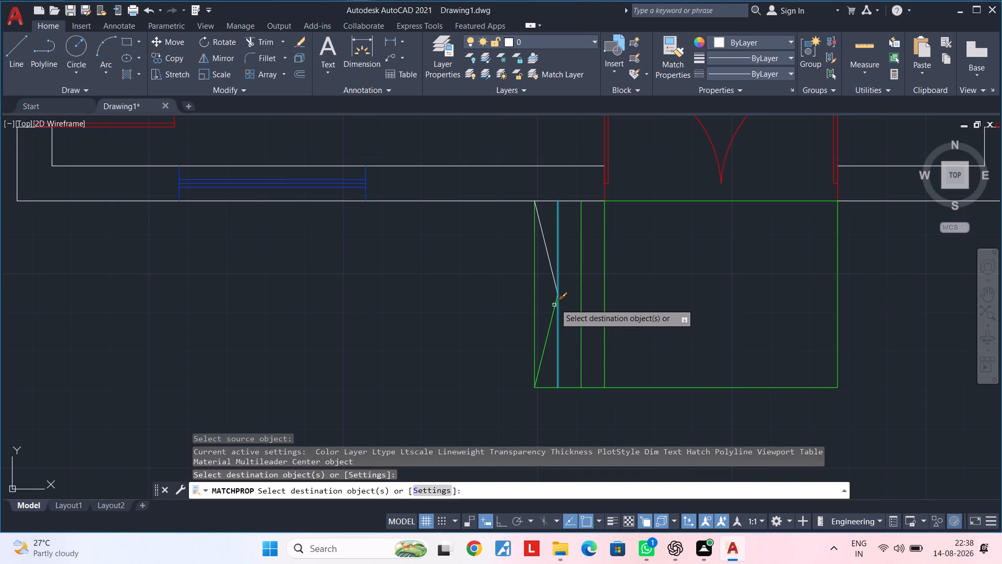
{"action": "left_click", "coordinate": [552, 274]}
{"action": "key", "text": "grave"}
{"action": "scroll", "coordinate": [552, 287], "scroll_direction": "down", "scroll_amount": 3}
{"action": "key", "text": "grave"}
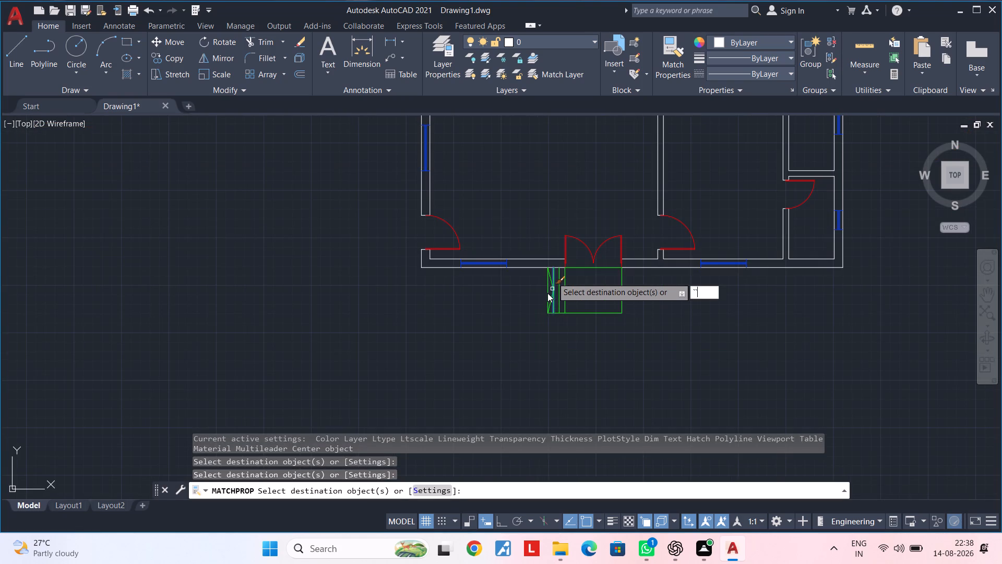
{"action": "key", "text": "Escape"}
{"action": "key", "text": "Escape"}
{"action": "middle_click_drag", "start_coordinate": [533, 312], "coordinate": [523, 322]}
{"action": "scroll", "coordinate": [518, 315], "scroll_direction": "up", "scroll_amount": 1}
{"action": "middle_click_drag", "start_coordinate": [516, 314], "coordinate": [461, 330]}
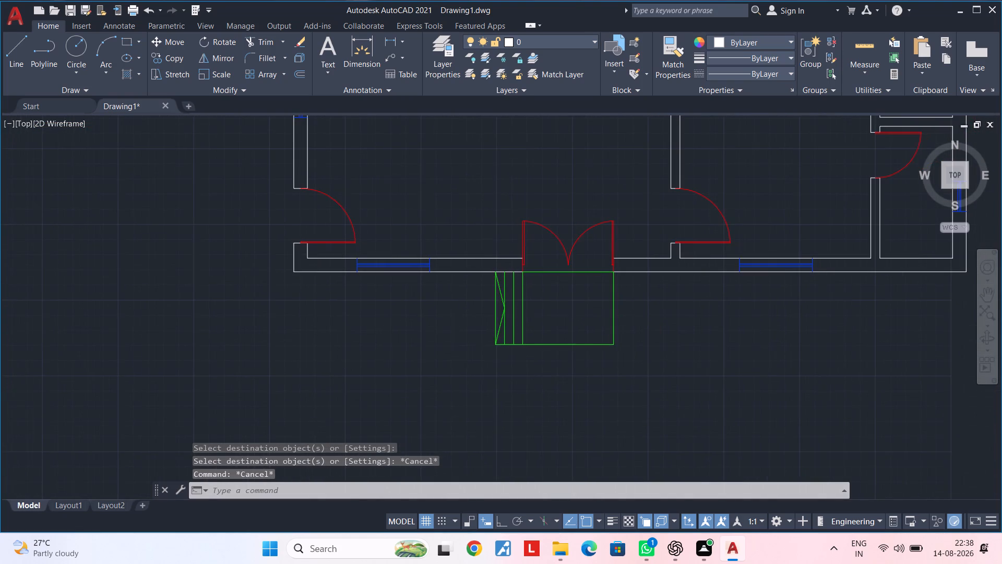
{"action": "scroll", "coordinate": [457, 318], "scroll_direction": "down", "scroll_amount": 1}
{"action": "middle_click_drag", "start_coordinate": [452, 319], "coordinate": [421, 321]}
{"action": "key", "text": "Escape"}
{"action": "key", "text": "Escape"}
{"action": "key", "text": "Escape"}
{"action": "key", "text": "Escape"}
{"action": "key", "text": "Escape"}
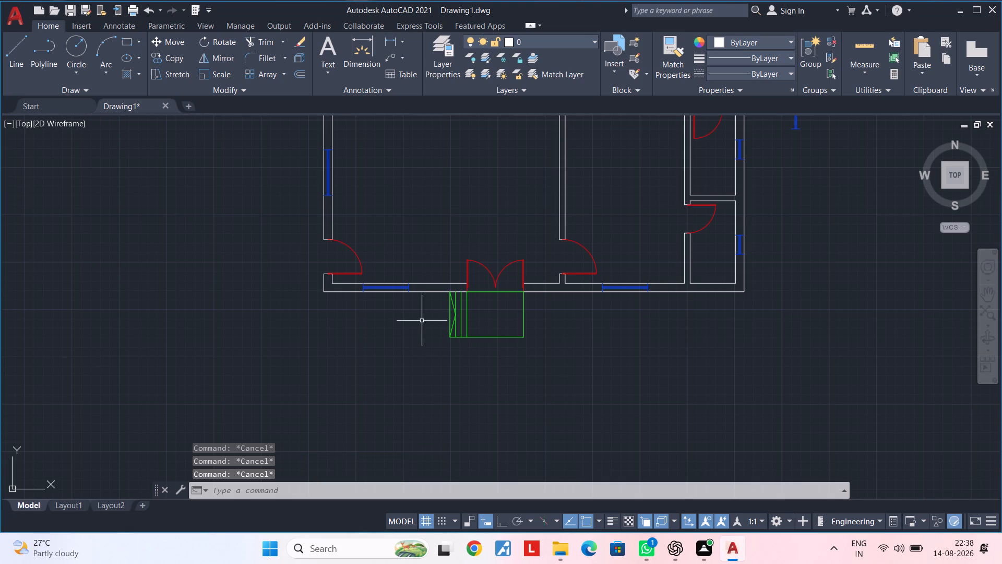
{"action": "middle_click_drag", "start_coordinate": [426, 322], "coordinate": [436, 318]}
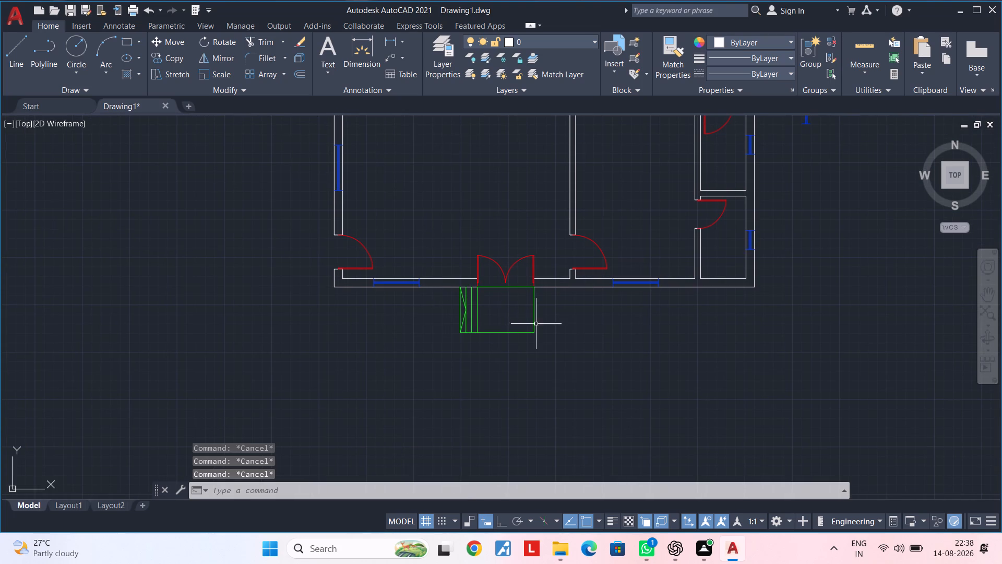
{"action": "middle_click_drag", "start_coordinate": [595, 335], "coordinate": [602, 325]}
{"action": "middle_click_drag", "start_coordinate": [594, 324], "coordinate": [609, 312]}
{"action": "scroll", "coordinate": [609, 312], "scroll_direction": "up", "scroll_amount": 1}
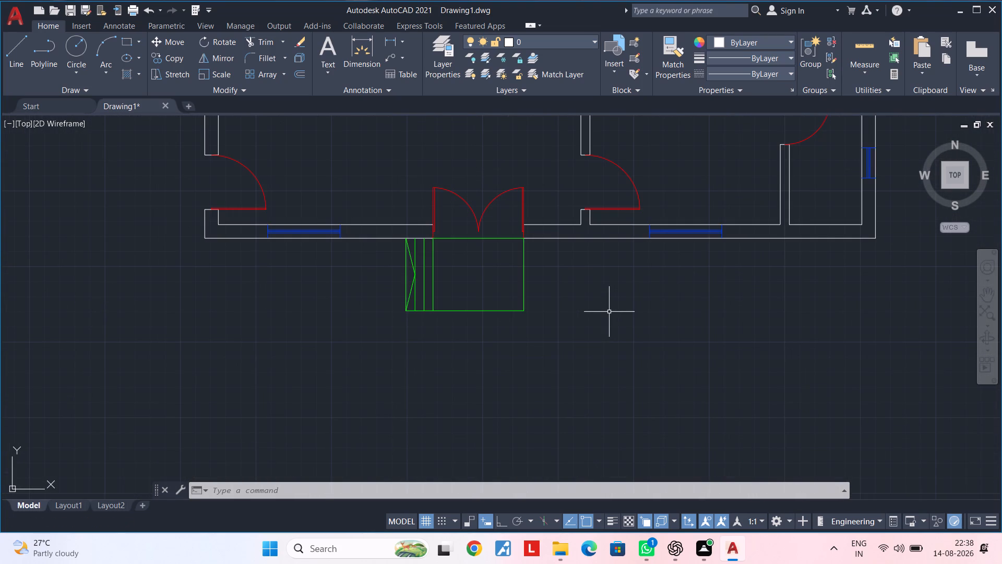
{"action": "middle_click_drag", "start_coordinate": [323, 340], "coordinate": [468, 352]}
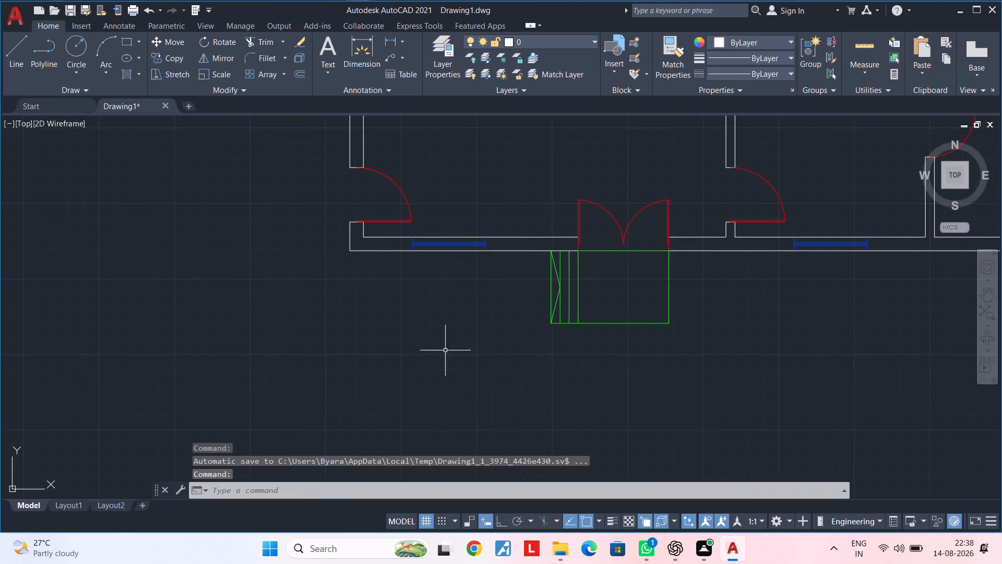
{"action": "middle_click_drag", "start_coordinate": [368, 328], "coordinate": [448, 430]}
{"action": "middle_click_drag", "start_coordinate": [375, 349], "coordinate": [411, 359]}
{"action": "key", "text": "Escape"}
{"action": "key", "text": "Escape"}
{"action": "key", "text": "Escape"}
Offset the outer face line of the west wall, north of the west door, 4' outward to the west.
{"action": "scroll", "coordinate": [413, 331], "scroll_direction": "down", "scroll_amount": 2}
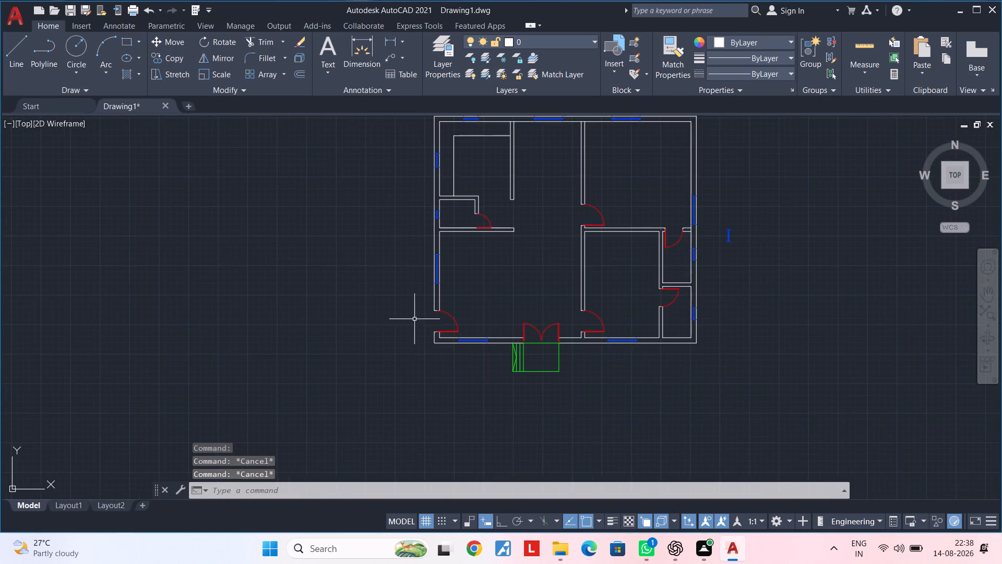
{"action": "middle_click_drag", "start_coordinate": [414, 328], "coordinate": [412, 351]}
{"action": "scroll", "coordinate": [412, 359], "scroll_direction": "up", "scroll_amount": 2}
{"action": "middle_click_drag", "start_coordinate": [409, 342], "coordinate": [392, 363]}
{"action": "key", "text": "Escape"}
{"action": "key", "text": "Escape"}
{"action": "type", "text": "of"}
{"action": "key", "text": "space"}
{"action": "type", "text": "4'"}
{"action": "key", "text": "Return"}
{"action": "left_click", "coordinate": [444, 307]}
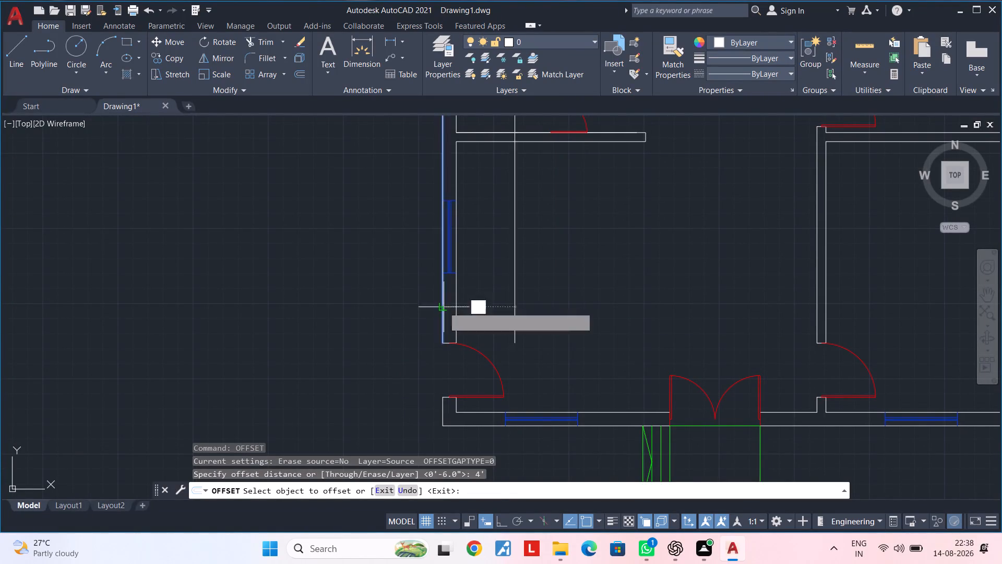
{"action": "left_click", "coordinate": [383, 309]}
{"action": "middle_click_drag", "start_coordinate": [389, 324], "coordinate": [373, 328]}
{"action": "scroll", "coordinate": [373, 328], "scroll_direction": "up", "scroll_amount": 1}
{"action": "key", "text": "Escape"}
{"action": "key", "text": "Escape"}
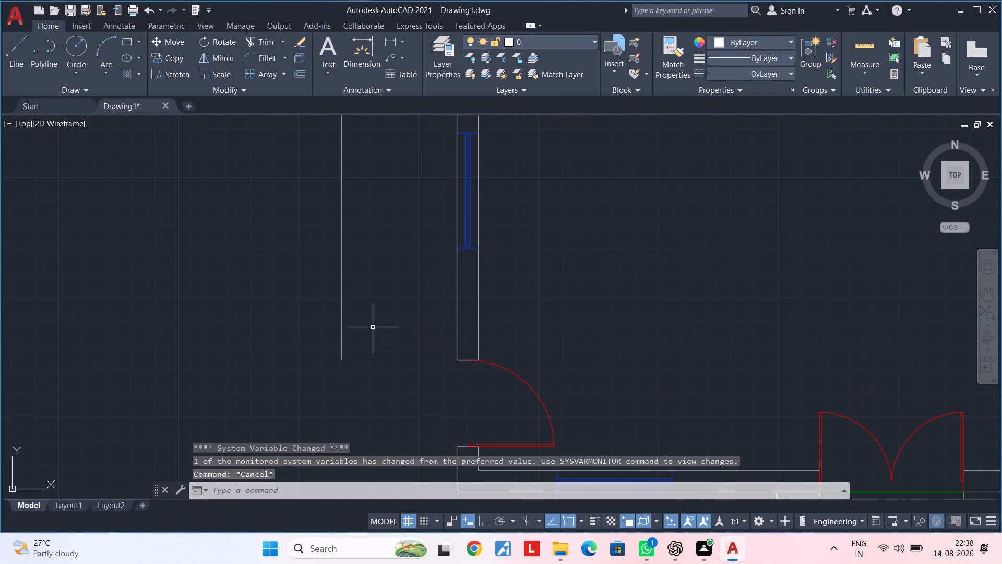
Draw a 4' horizontal line from the offset line's south end to the outer wall corner at the west door's north jamb.
{"action": "type", "text": "l"}
{"action": "key", "text": "space"}
{"action": "scroll", "coordinate": [357, 339], "scroll_direction": "up", "scroll_amount": 1}
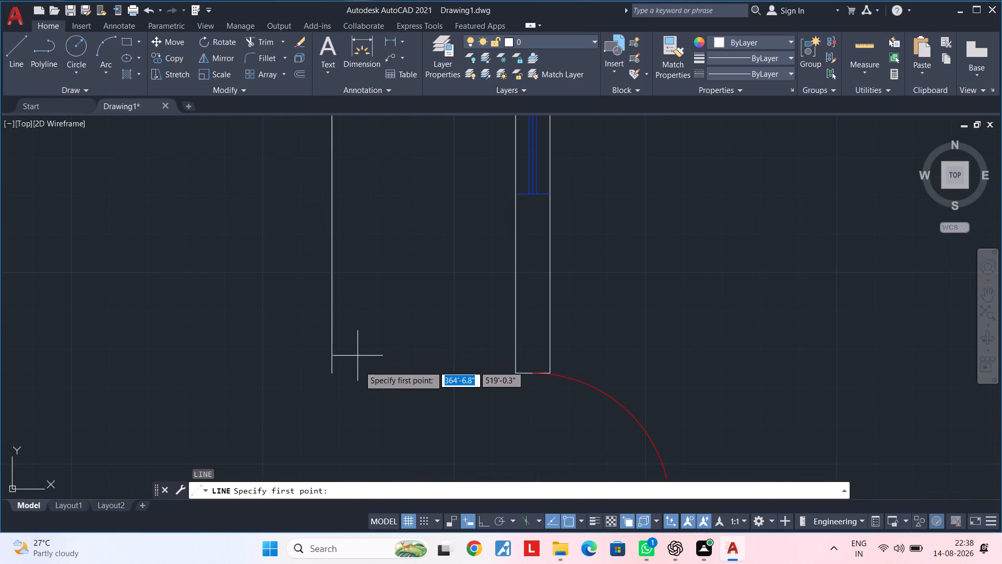
{"action": "left_click", "coordinate": [332, 375]}
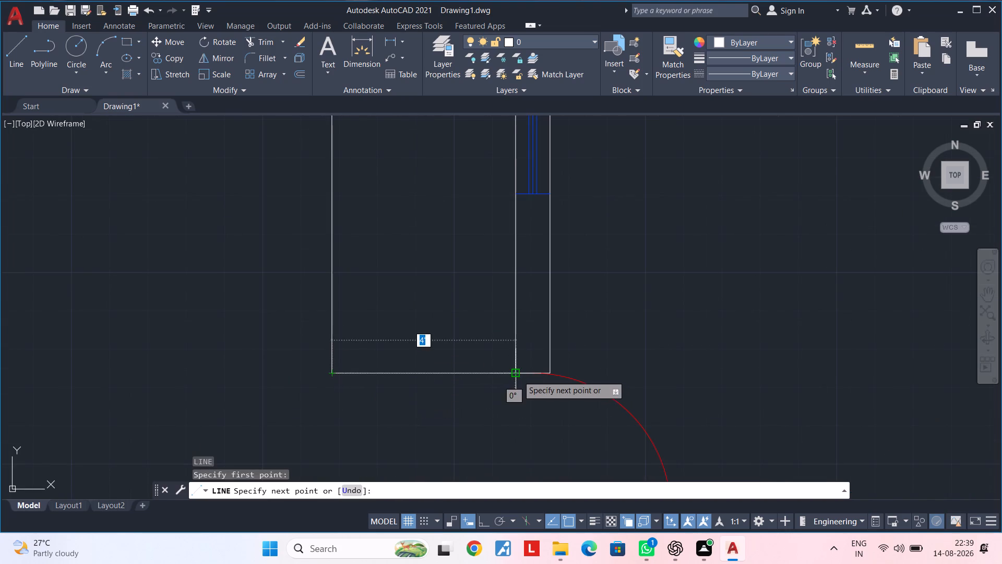
{"action": "left_click", "coordinate": [518, 374]}
{"action": "key", "text": "Escape"}
{"action": "middle_click_drag", "start_coordinate": [488, 408], "coordinate": [492, 377]}
{"action": "key", "text": "Escape"}
{"action": "key", "text": "Escape"}
{"action": "middle_click", "coordinate": [467, 380]}
{"action": "key", "text": "Escape"}
{"action": "key", "text": "Escape"}
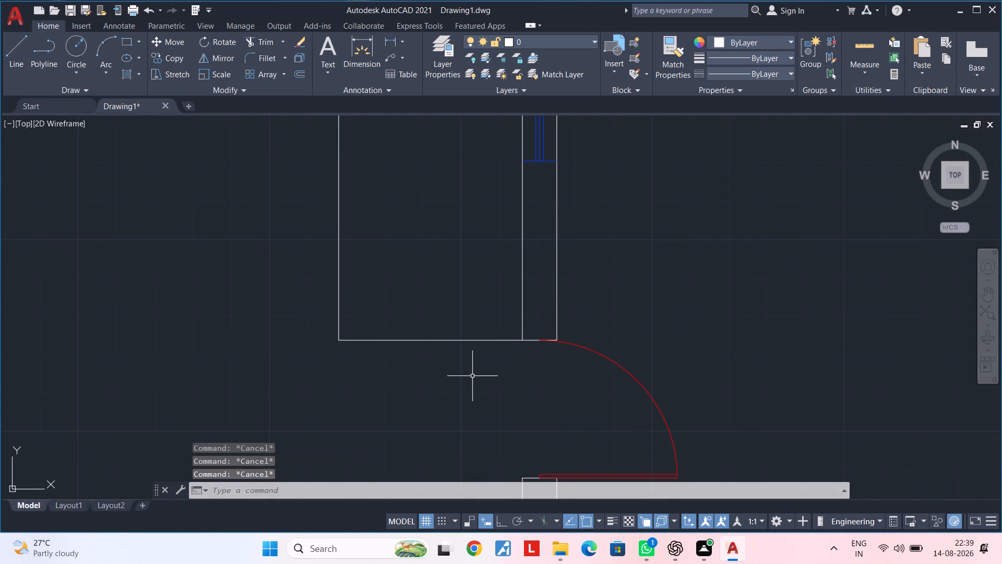
Trim away the vertical offset line west of the wall, keeping the horizontal line at the door's north jamb.
{"action": "key", "text": "t"}
{"action": "key", "text": "r"}
{"action": "key", "text": "space"}
{"action": "left_click_drag", "start_coordinate": [375, 307], "coordinate": [311, 307]}
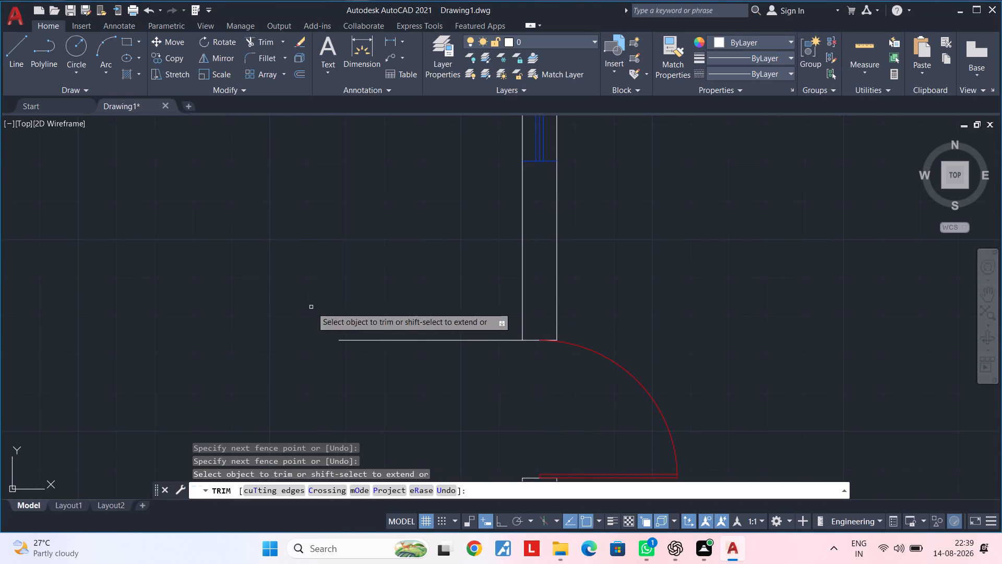
{"action": "middle_click_drag", "start_coordinate": [381, 307], "coordinate": [396, 194]}
{"action": "key", "text": "Escape"}
{"action": "scroll", "coordinate": [426, 331], "scroll_direction": "down", "scroll_amount": 1}
{"action": "middle_click_drag", "start_coordinate": [426, 332], "coordinate": [420, 297]}
{"action": "key", "text": "Escape"}
{"action": "key", "text": "Escape"}
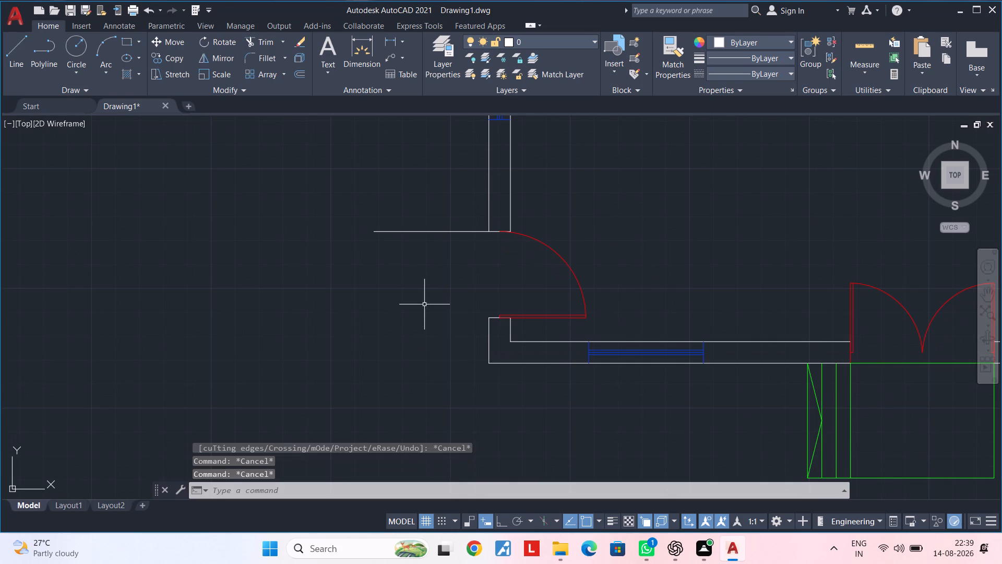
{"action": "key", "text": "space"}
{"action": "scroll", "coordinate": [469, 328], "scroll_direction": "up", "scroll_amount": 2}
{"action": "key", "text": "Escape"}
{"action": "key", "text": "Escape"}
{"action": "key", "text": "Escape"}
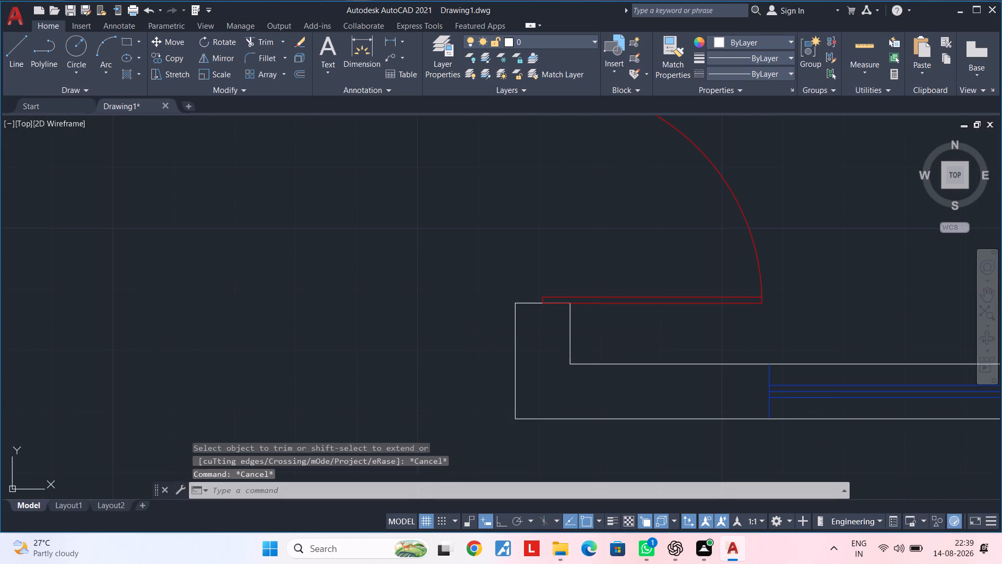
Draw a 4' horizontal line west from the outer wall corner at the west door's south jamb, with Ortho on.
{"action": "type", "text": "l"}
{"action": "key", "text": "space"}
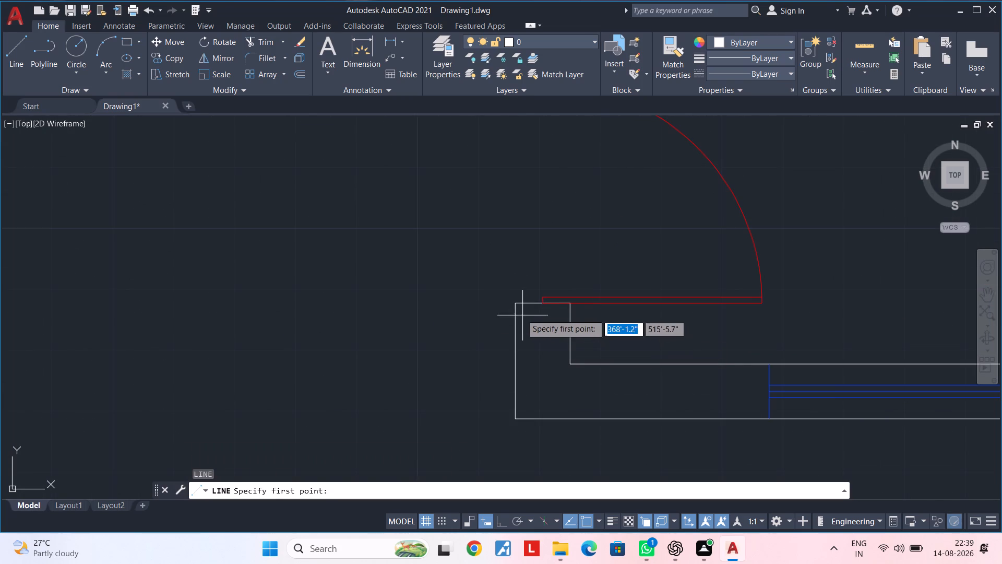
{"action": "double_click", "coordinate": [514, 305]}
{"action": "scroll", "coordinate": [447, 309], "scroll_direction": "down", "scroll_amount": 2}
{"action": "middle_click_drag", "start_coordinate": [427, 309], "coordinate": [466, 305]}
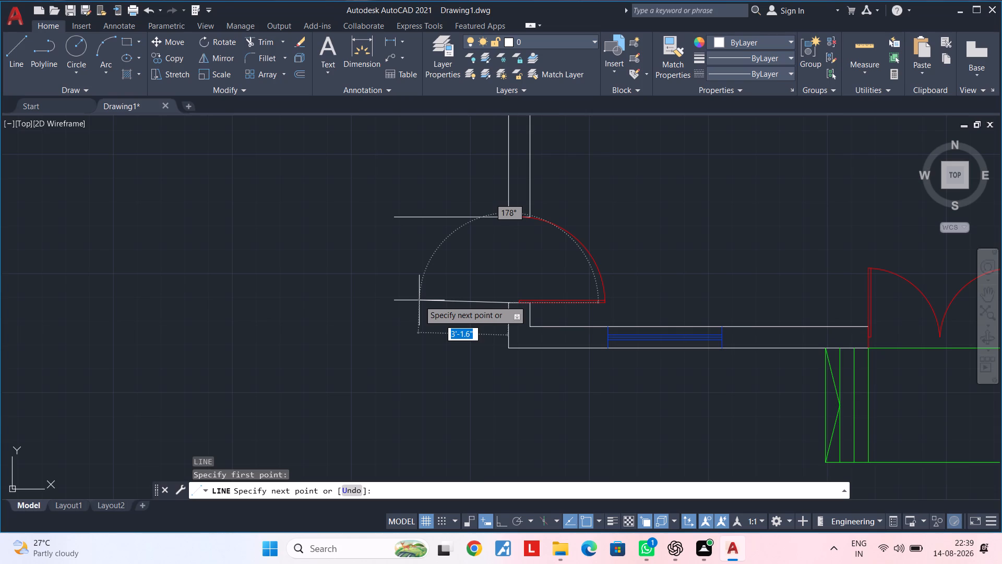
{"action": "key", "text": "F8"}
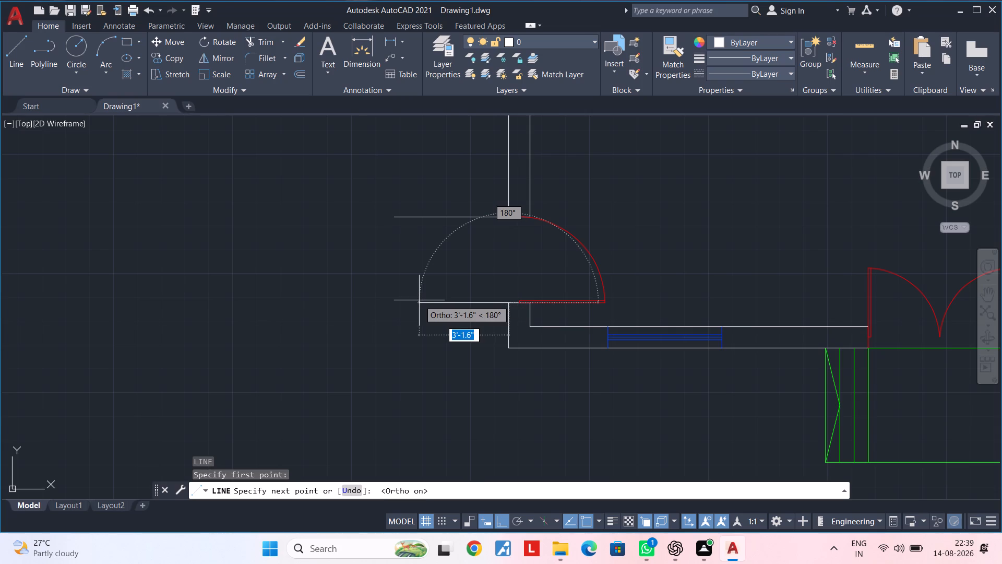
{"action": "type", "text": "4'"}
{"action": "key", "text": "Return"}
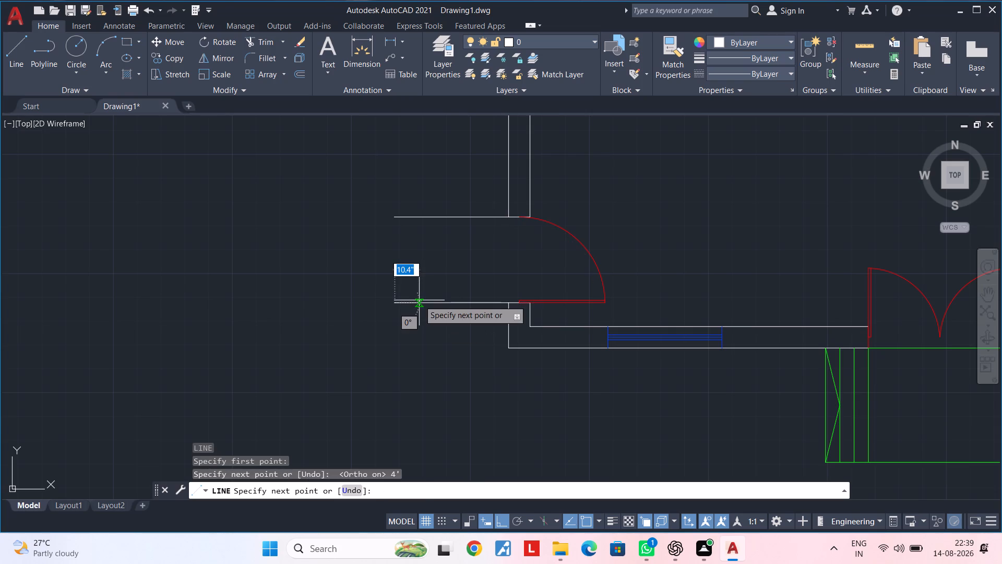
{"action": "key", "text": "Escape"}
{"action": "key", "text": "Escape"}
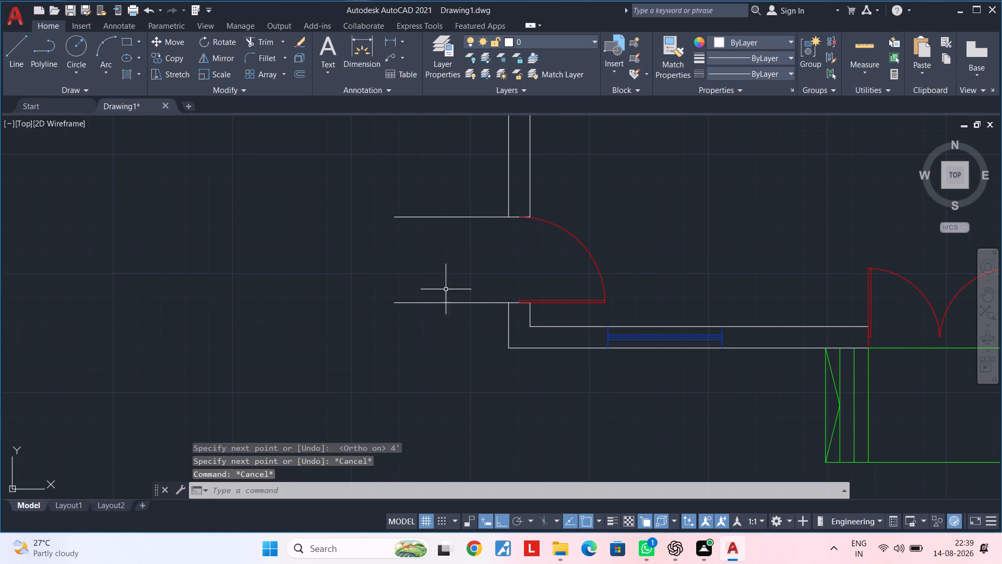
{"action": "middle_click_drag", "start_coordinate": [460, 295], "coordinate": [462, 272]}
{"action": "key", "text": "Escape"}
{"action": "key", "text": "Escape"}
{"action": "key", "text": "Escape"}
{"action": "key", "text": "Escape"}
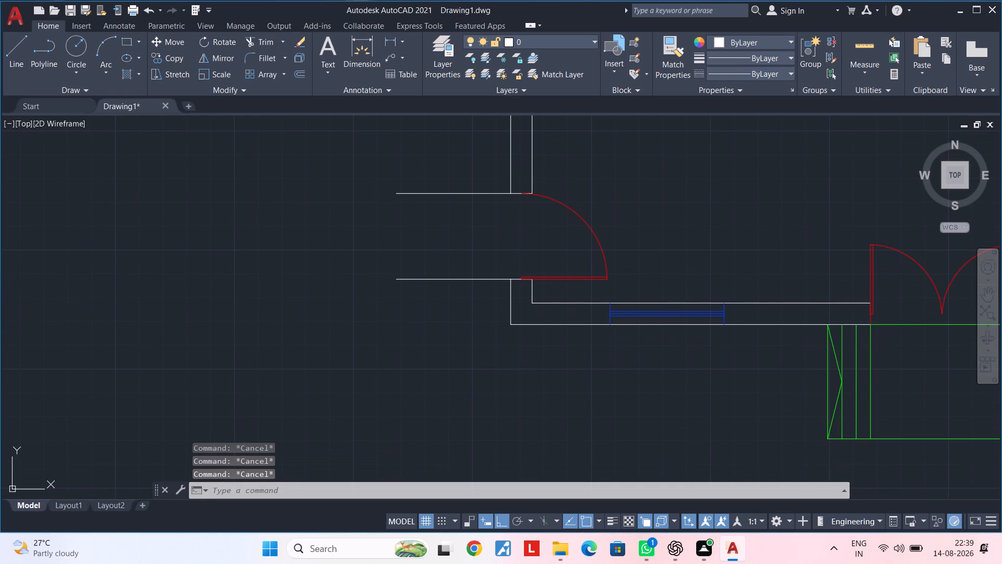
Offset the south jamb line 6" to the south, and offset the resulting line another 6" south.
{"action": "type", "text": "of"}
{"action": "key", "text": "space"}
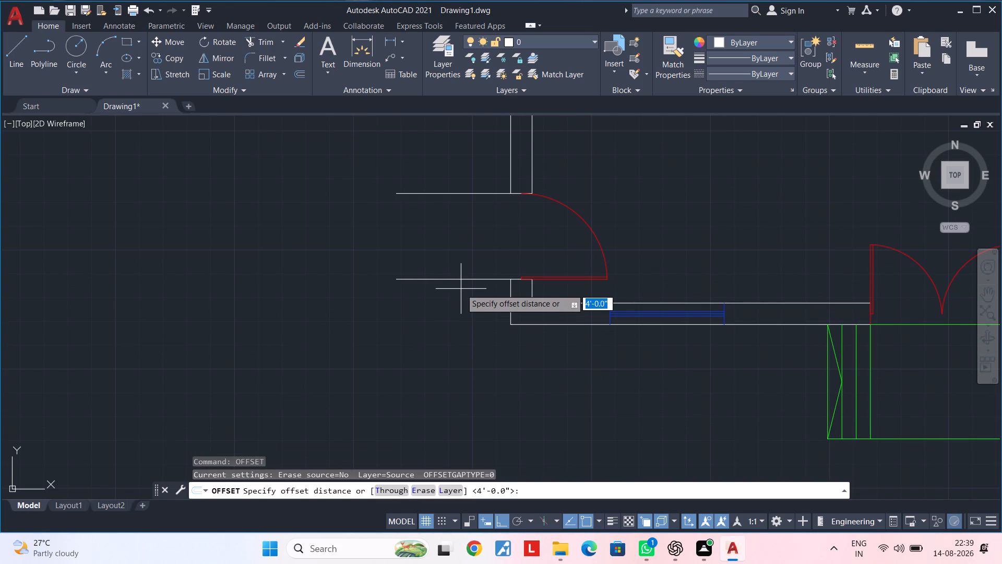
{"action": "key", "text": "9"}
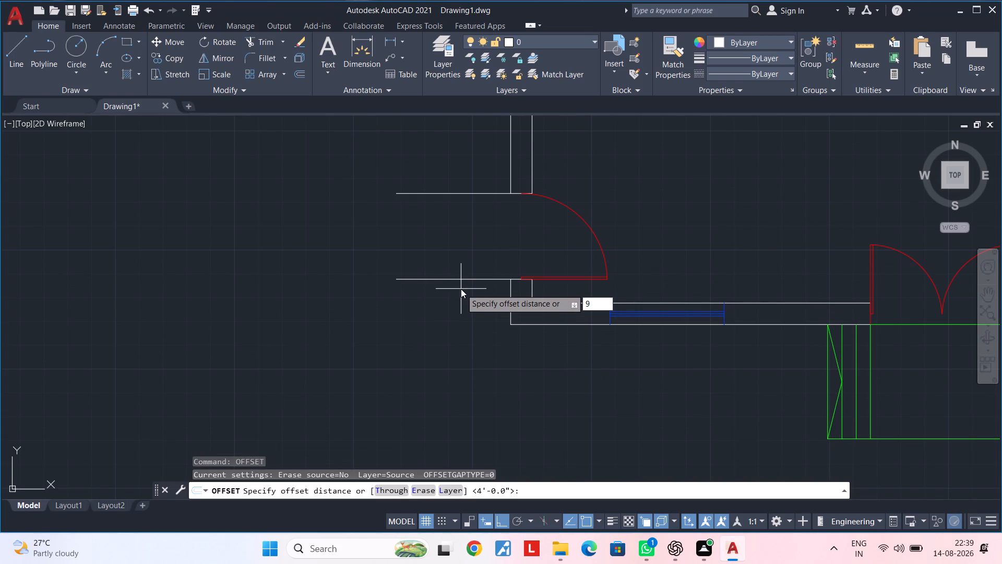
{"action": "key", "text": "BackSpace"}
{"action": "type", "text": "6\""}
{"action": "key", "text": "Return"}
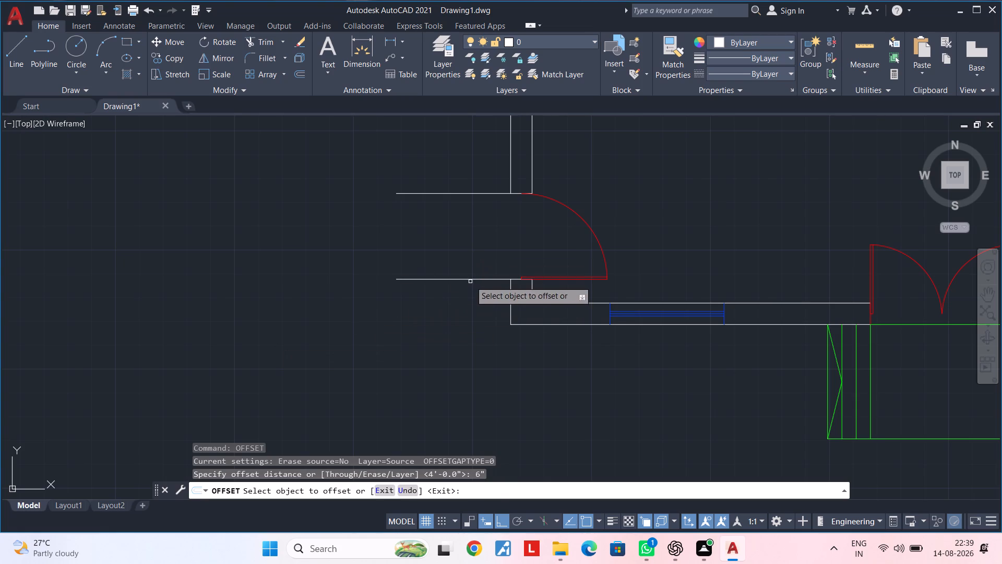
{"action": "left_click", "coordinate": [470, 279]}
{"action": "left_click", "coordinate": [474, 303]}
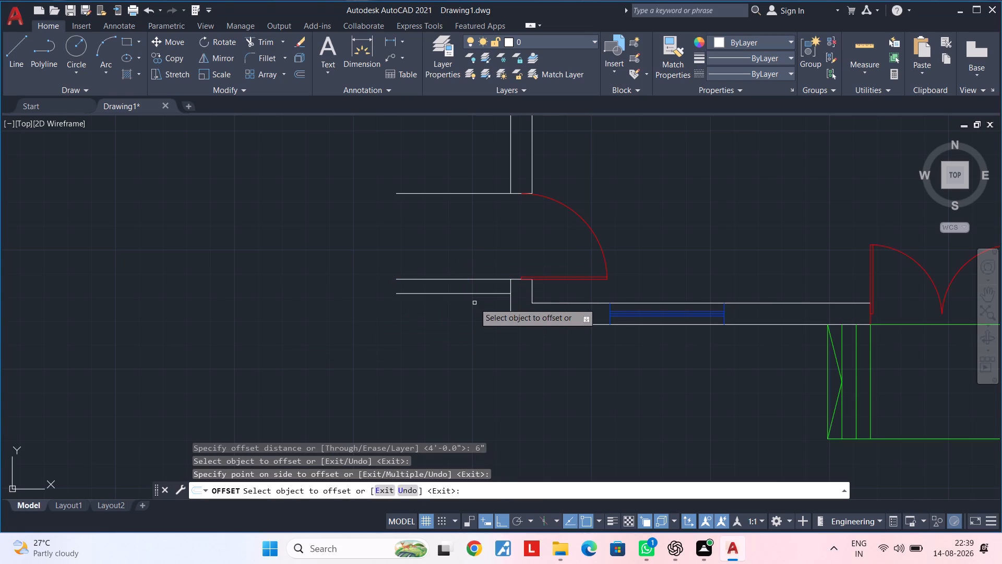
{"action": "left_click", "coordinate": [474, 294]}
{"action": "left_click", "coordinate": [478, 338]}
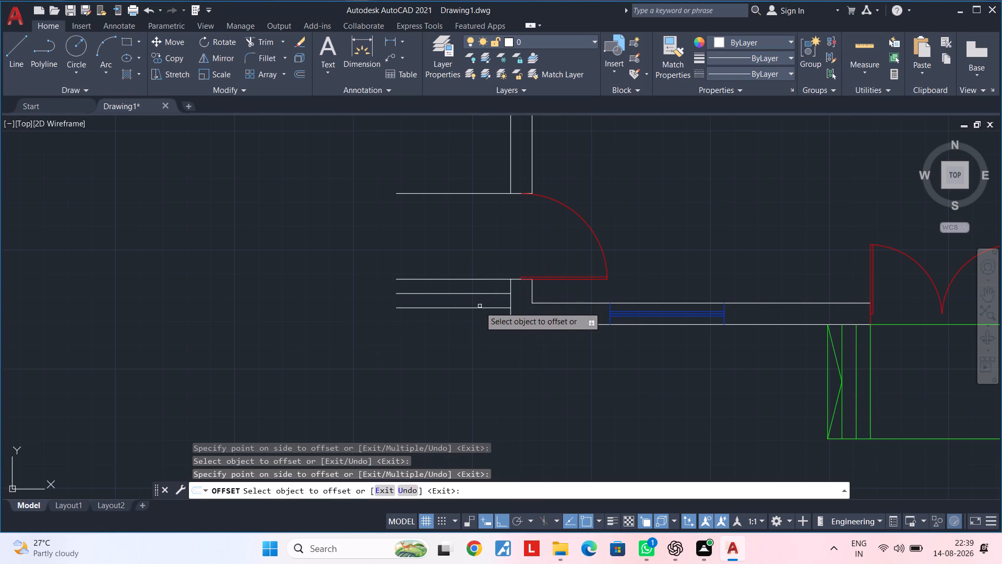
{"action": "left_click", "coordinate": [480, 309]}
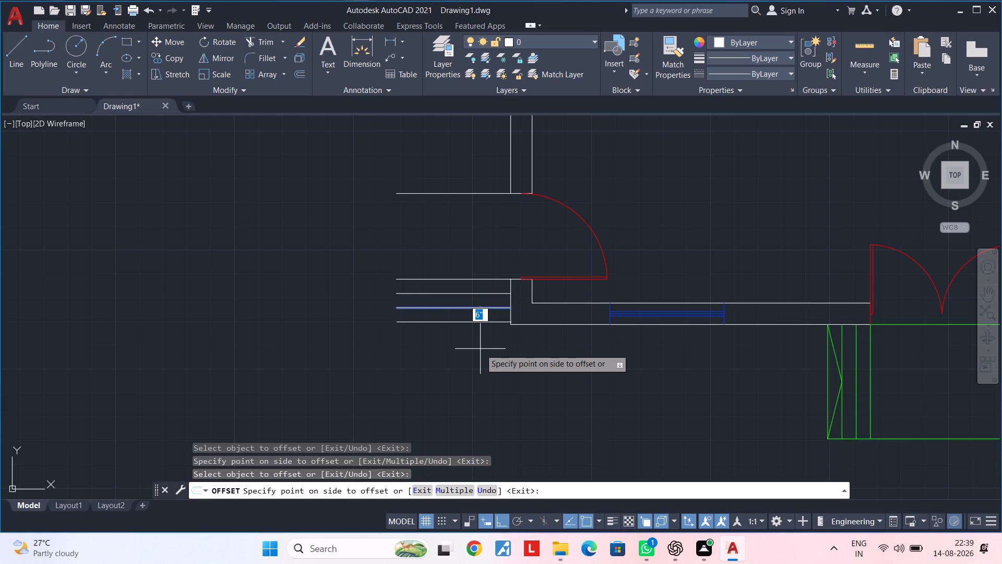
{"action": "key", "text": "Escape"}
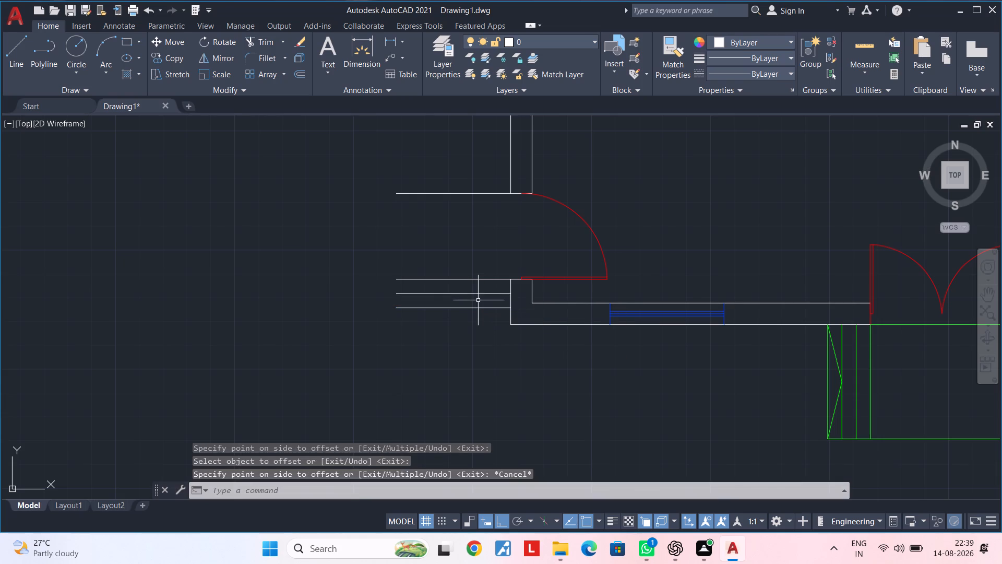
{"action": "key", "text": "Escape"}
{"action": "key", "text": "Escape"}
Delete the northernmost of the three parallel lines, the one level with the west door's south jamb.
{"action": "scroll", "coordinate": [471, 299], "scroll_direction": "up", "scroll_amount": 2}
{"action": "middle_click_drag", "start_coordinate": [487, 299], "coordinate": [451, 318]}
{"action": "key", "text": "Escape"}
{"action": "key", "text": "Escape"}
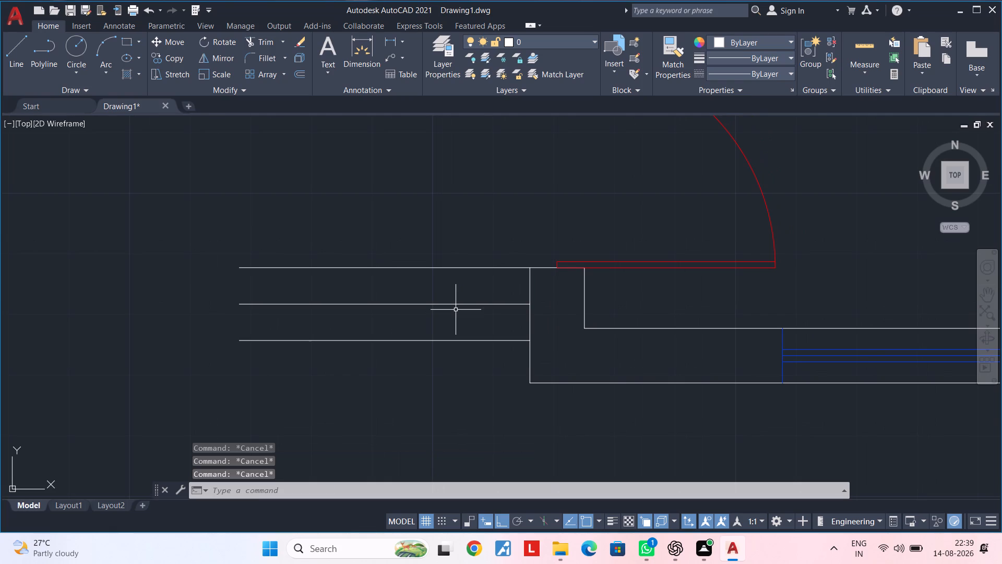
{"action": "left_click", "coordinate": [473, 267]}
{"action": "key", "text": "Delete"}
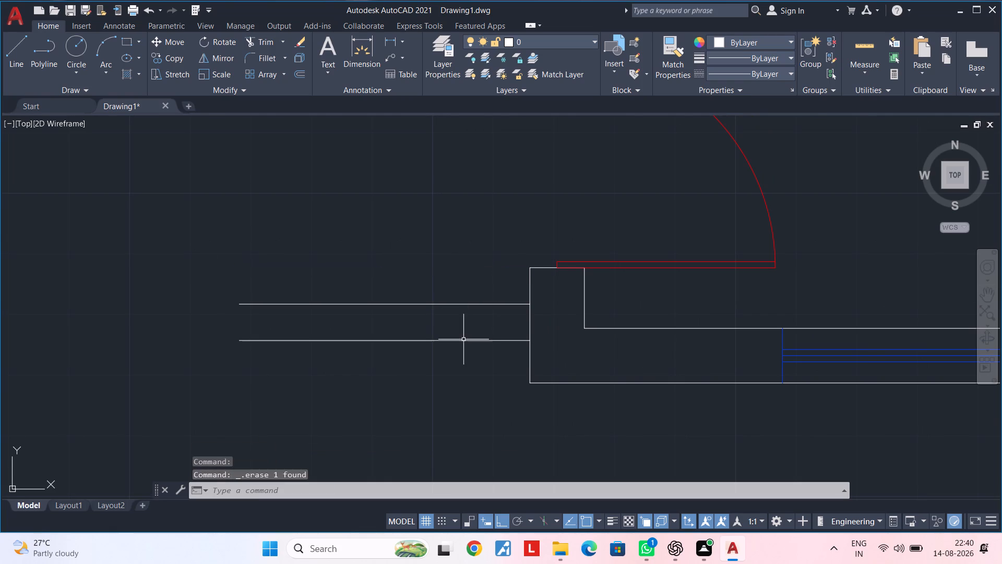
Offset the southern of the two remaining horizontal lines 6" to the south.
{"action": "middle_click_drag", "start_coordinate": [463, 340], "coordinate": [466, 301]}
{"action": "key", "text": "Escape"}
{"action": "key", "text": "Escape"}
{"action": "type", "text": "of 6\""}
{"action": "key", "text": "Return"}
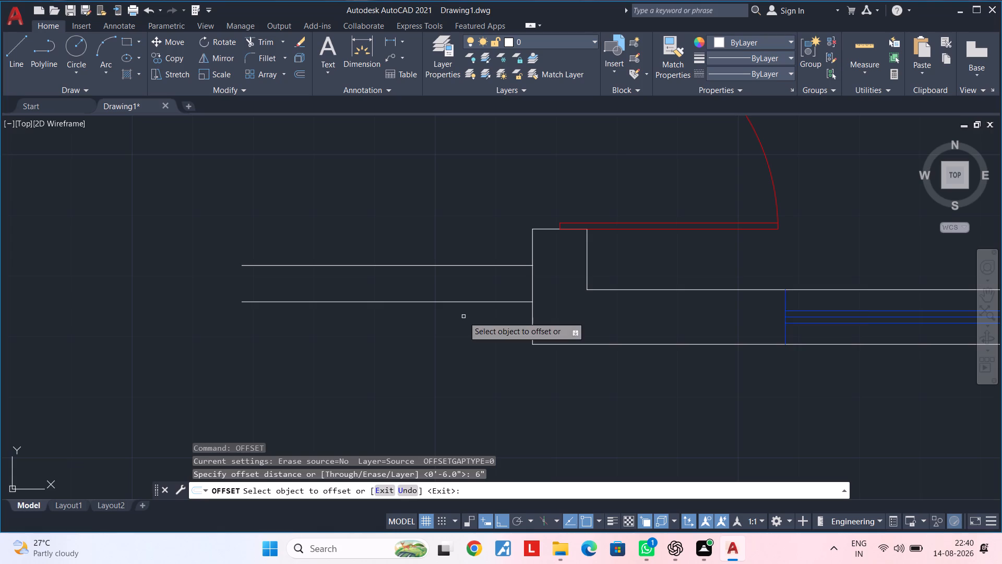
{"action": "left_click", "coordinate": [488, 300]}
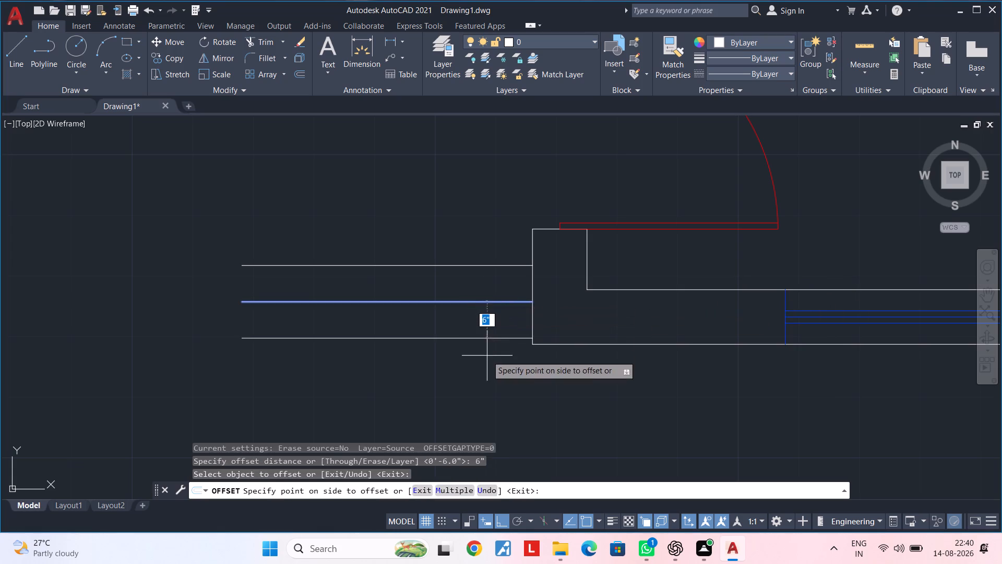
Offset the lowest stair tread line 6" downward twice to add two more treads beside the single door.
{"action": "left_click", "coordinate": [487, 357]}
{"action": "left_click", "coordinate": [487, 338]}
{"action": "left_click", "coordinate": [494, 384]}
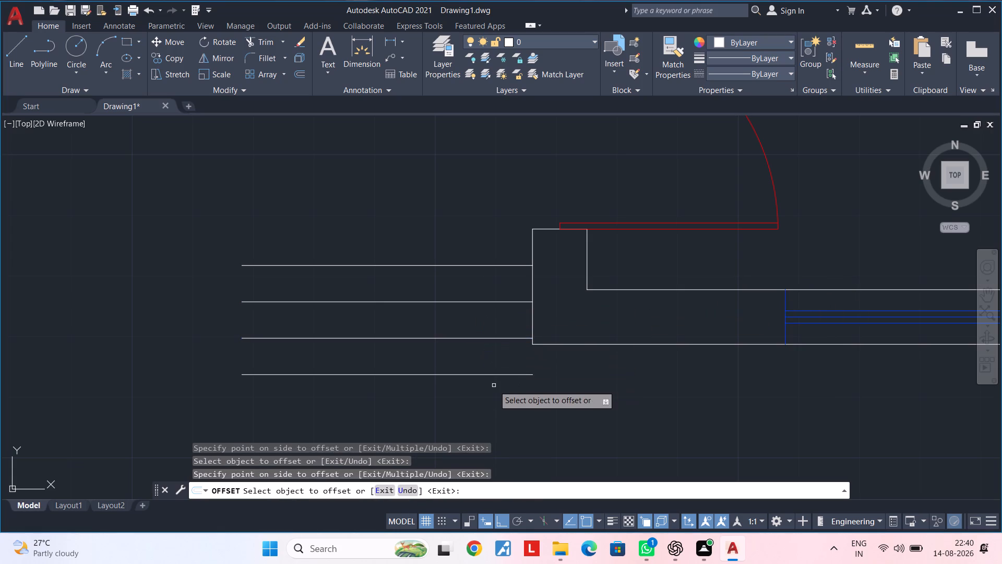
{"action": "middle_click_drag", "start_coordinate": [493, 386], "coordinate": [510, 366]}
{"action": "key", "text": "Escape"}
{"action": "key", "text": "Escape"}
{"action": "key", "text": "Escape"}
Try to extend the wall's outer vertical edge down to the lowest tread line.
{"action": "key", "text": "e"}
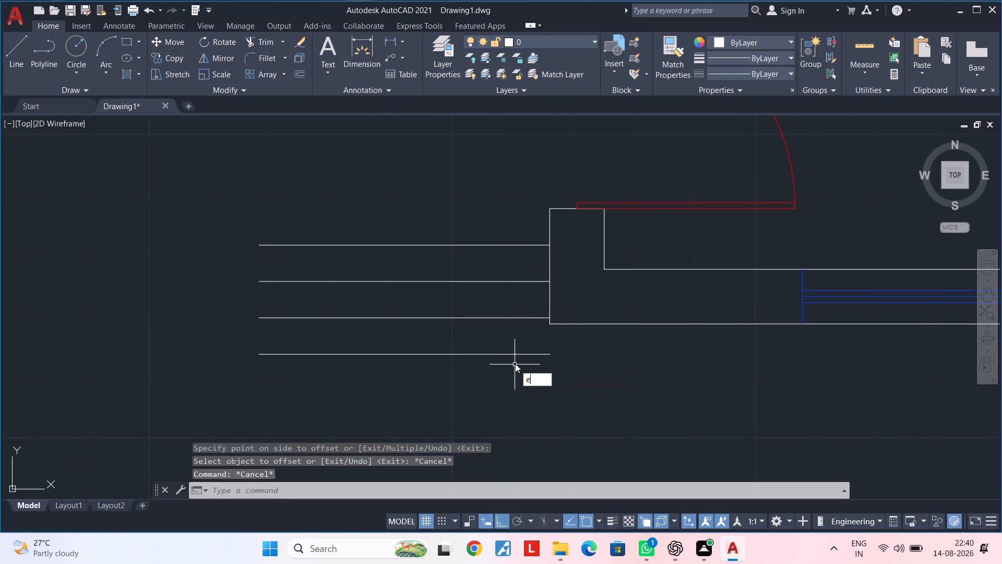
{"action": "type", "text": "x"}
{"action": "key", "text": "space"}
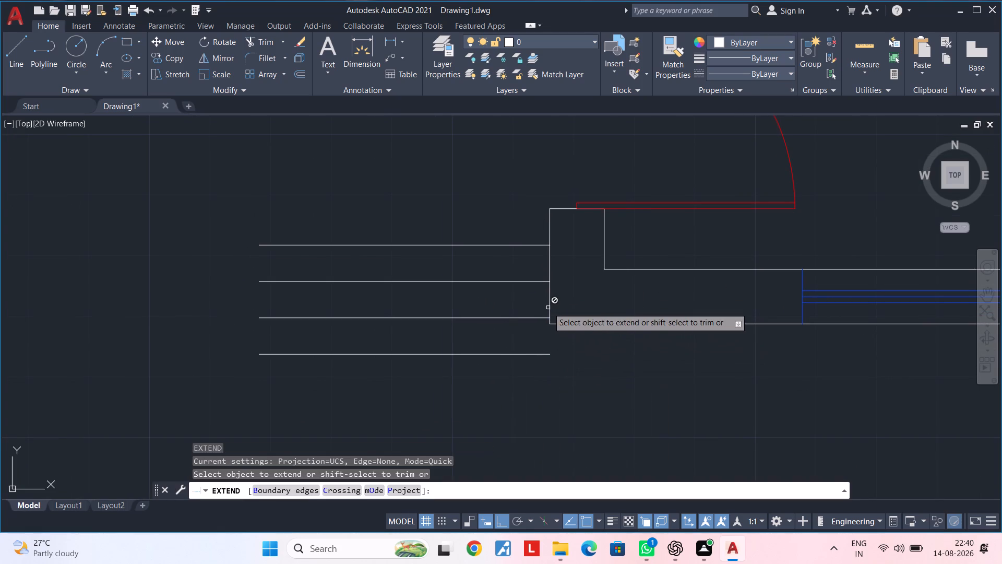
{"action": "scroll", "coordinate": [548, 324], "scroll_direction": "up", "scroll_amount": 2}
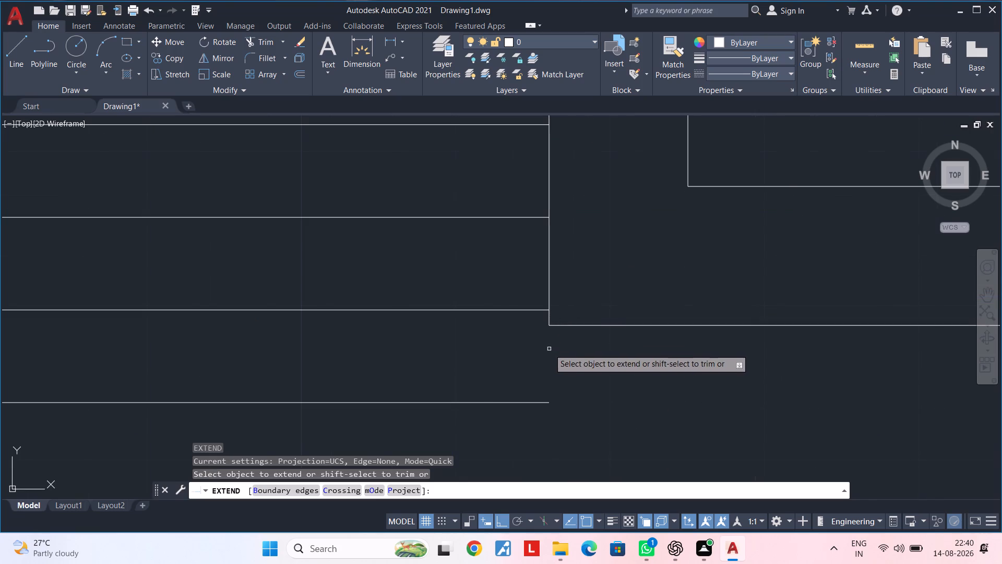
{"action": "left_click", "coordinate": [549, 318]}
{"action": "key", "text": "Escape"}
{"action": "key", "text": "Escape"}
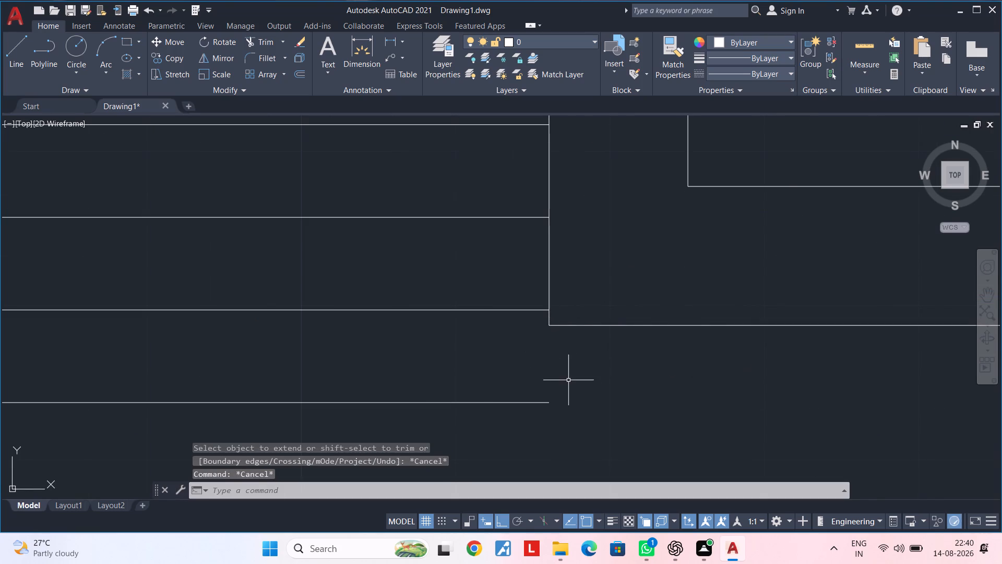
Draw a line from the right end of the lowest tread up to the outer wall corner.
{"action": "middle_click_drag", "start_coordinate": [567, 380], "coordinate": [556, 382]}
{"action": "key", "text": "Escape"}
{"action": "key", "text": "l"}
{"action": "key", "text": "space"}
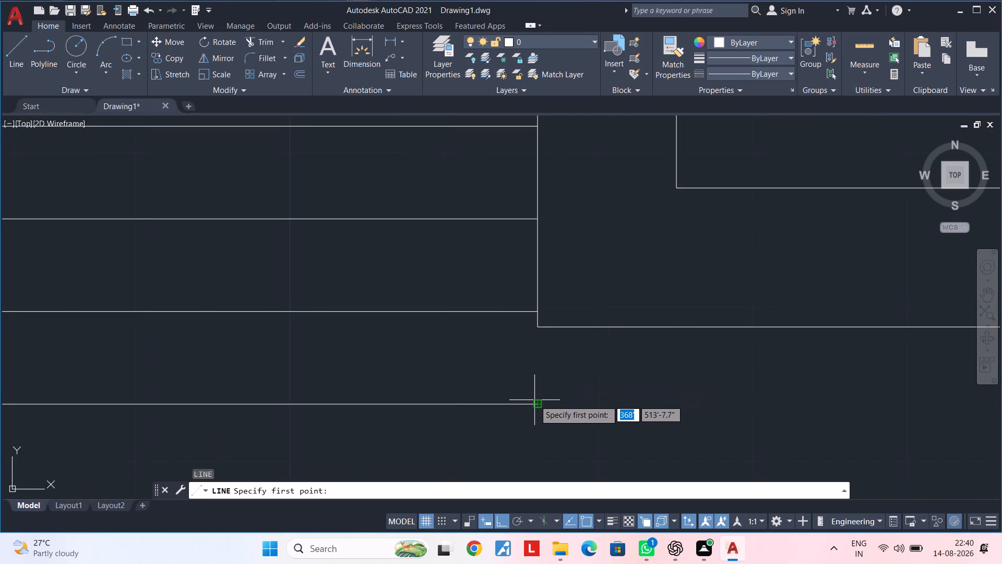
{"action": "left_click", "coordinate": [534, 402]}
{"action": "left_click", "coordinate": [538, 327]}
{"action": "key", "text": "Escape"}
Draw the side steps' outer edge from the landing's top line down to the lowest tread.
{"action": "scroll", "coordinate": [513, 394], "scroll_direction": "down", "scroll_amount": 3}
{"action": "middle_click_drag", "start_coordinate": [470, 386], "coordinate": [590, 367]}
{"action": "middle_click_drag", "start_coordinate": [506, 366], "coordinate": [535, 364]}
{"action": "key", "text": "Escape"}
{"action": "key", "text": "l"}
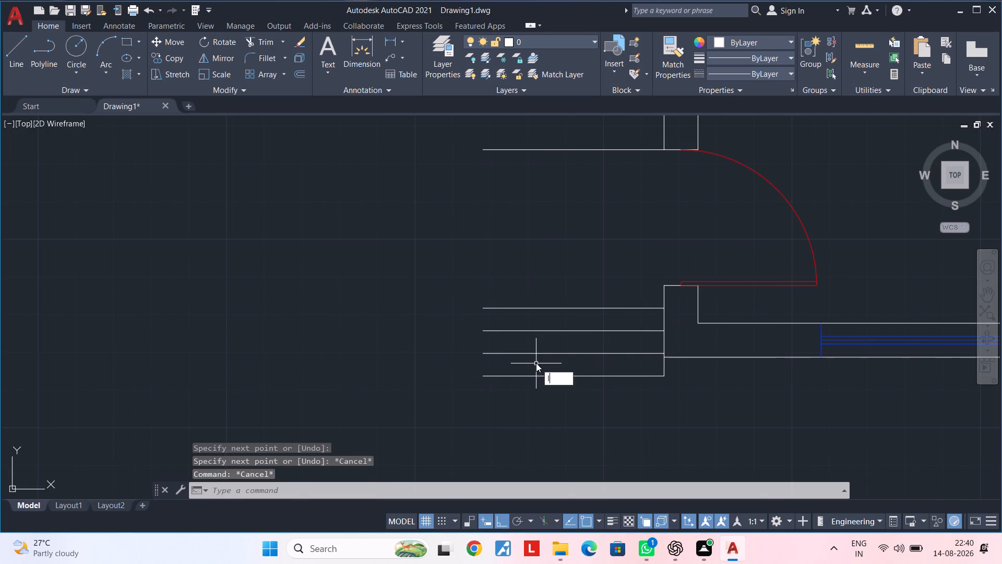
{"action": "key", "text": "space"}
{"action": "left_click", "coordinate": [483, 151]}
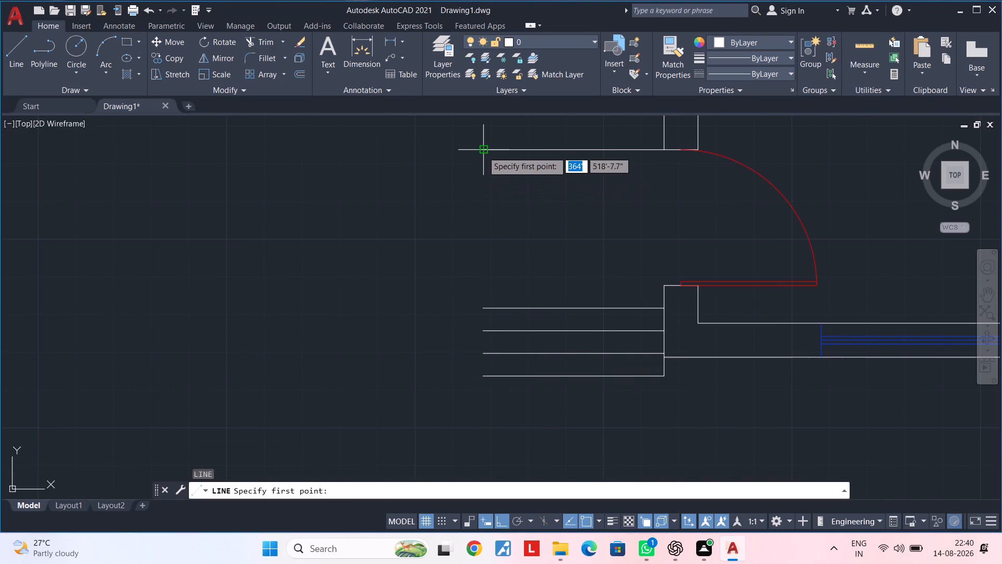
{"action": "left_click", "coordinate": [485, 373]}
{"action": "key", "text": "Escape"}
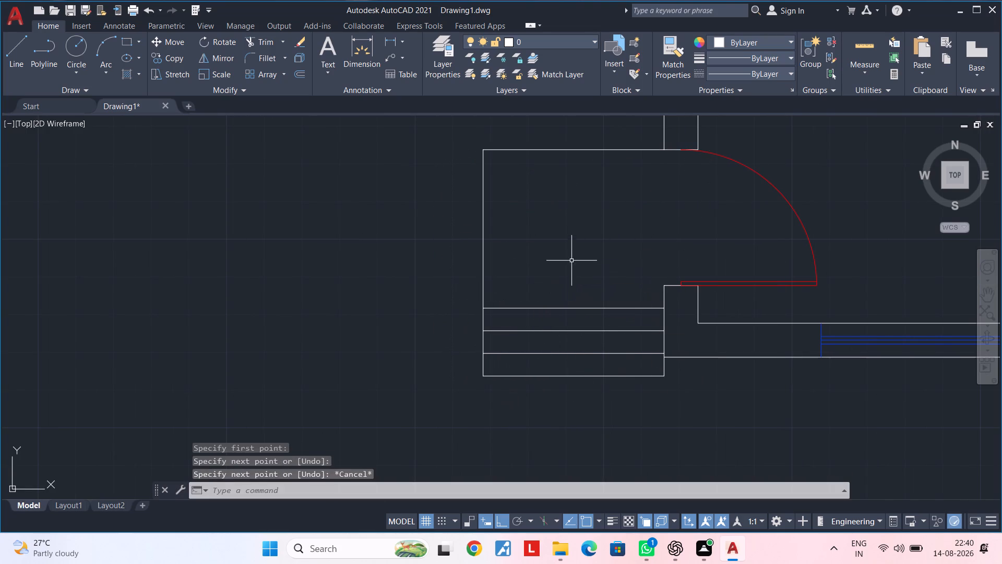
Draw a line across the door opening along the wall's outer face to close the landing.
{"action": "key", "text": "space"}
{"action": "left_click", "coordinate": [666, 152]}
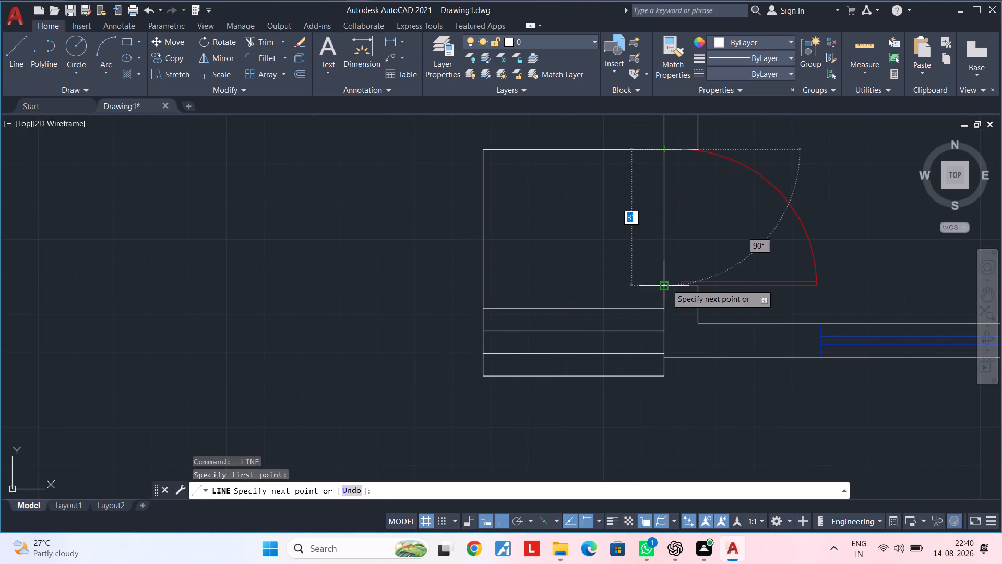
{"action": "left_click", "coordinate": [666, 288]}
{"action": "key", "text": "Escape"}
{"action": "key", "text": "Escape"}
Select all the landing and tread lines of the side steps and set their colour to Green.
{"action": "scroll", "coordinate": [635, 268], "scroll_direction": "down", "scroll_amount": 1}
{"action": "left_click", "coordinate": [676, 227]}
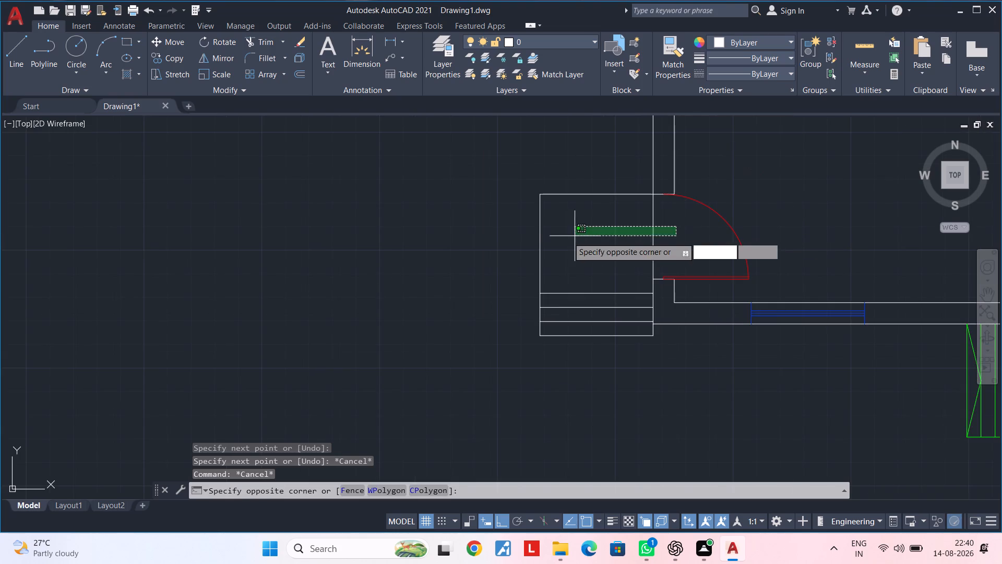
{"action": "left_click", "coordinate": [509, 250]}
{"action": "left_click_drag", "start_coordinate": [584, 171], "coordinate": [584, 177]}
{"action": "left_click", "coordinate": [554, 391]}
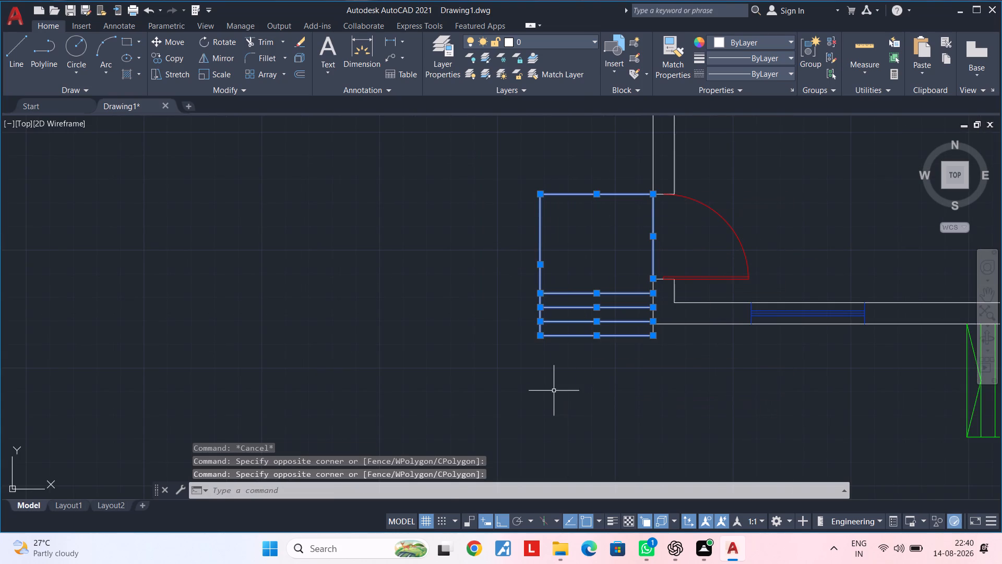
{"action": "scroll", "coordinate": [664, 334], "scroll_direction": "up", "scroll_amount": 3}
{"action": "left_click", "coordinate": [617, 321]}
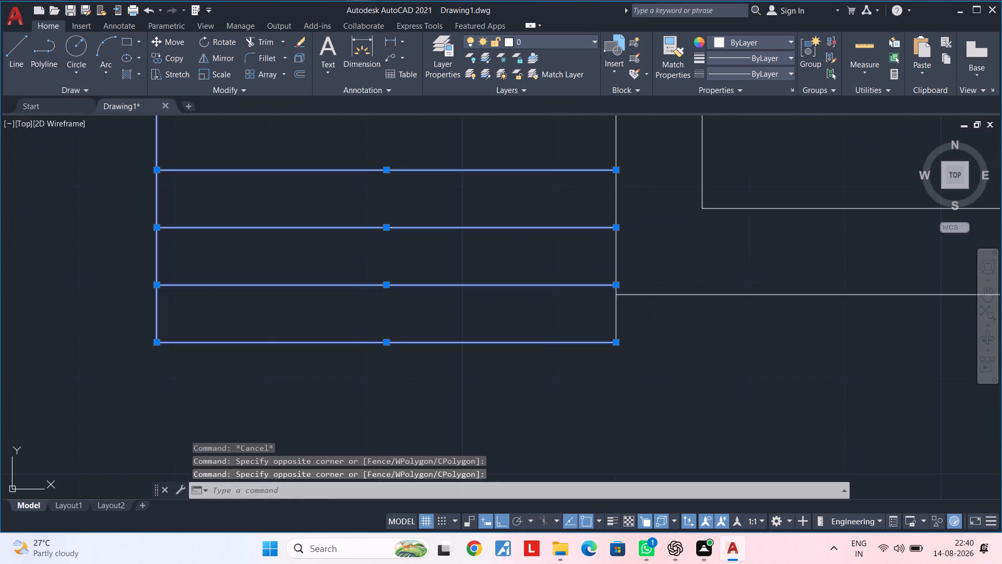
{"action": "scroll", "coordinate": [657, 331], "scroll_direction": "down", "scroll_amount": 2}
{"action": "middle_click_drag", "start_coordinate": [666, 336], "coordinate": [629, 402]}
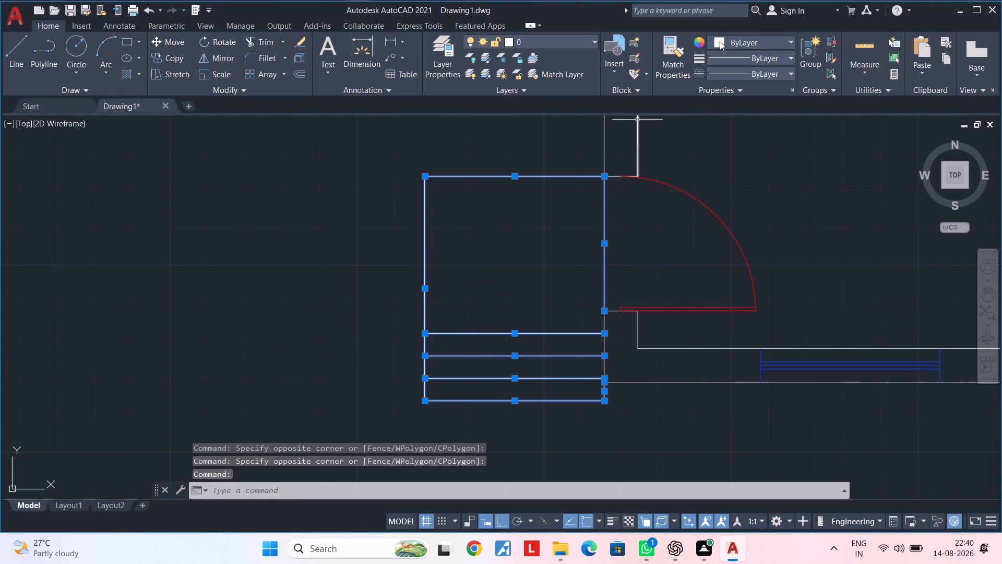
{"action": "left_click", "coordinate": [720, 41]}
{"action": "left_click", "coordinate": [741, 178]}
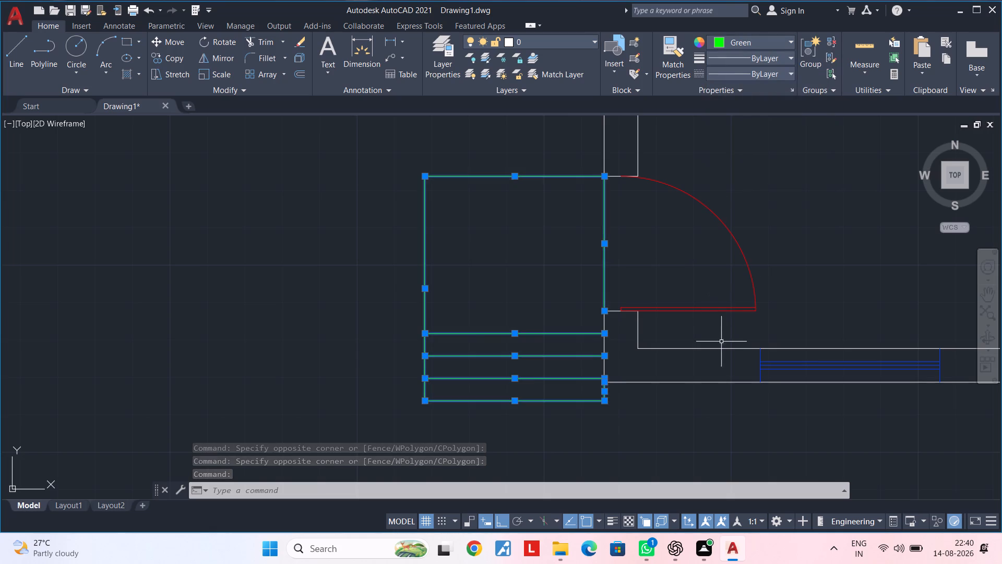
{"action": "scroll", "coordinate": [717, 372], "scroll_direction": "down", "scroll_amount": 2}
{"action": "key", "text": "Escape"}
{"action": "key", "text": "Escape"}
Offset the outer front wall line on the right of the entrance porch 6'9" outward, below the building.
{"action": "middle_click_drag", "start_coordinate": [713, 395], "coordinate": [571, 356]}
{"action": "key", "text": "Escape"}
{"action": "middle_click_drag", "start_coordinate": [589, 380], "coordinate": [554, 311]}
{"action": "key", "text": "Escape"}
{"action": "middle_click_drag", "start_coordinate": [591, 334], "coordinate": [535, 342]}
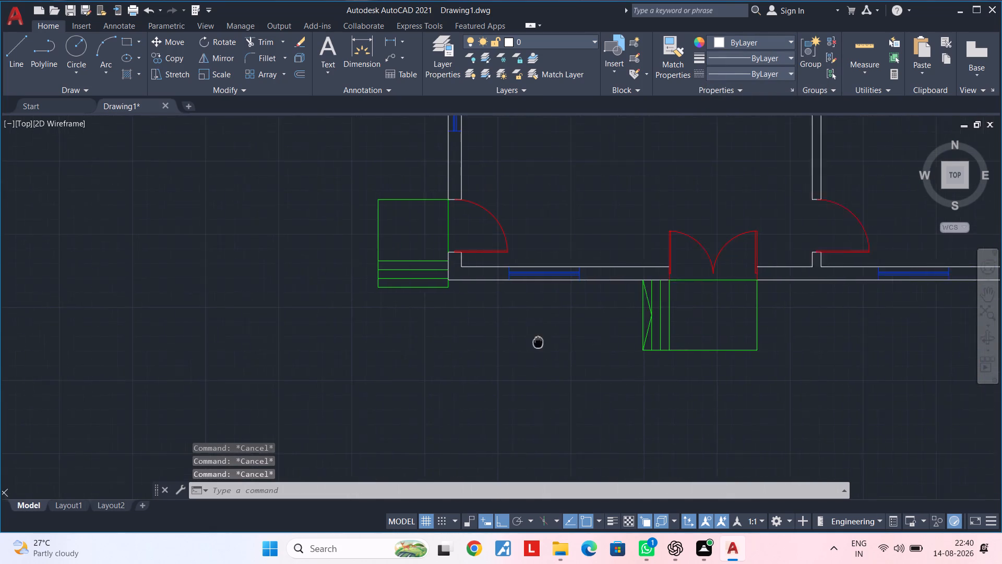
{"action": "key", "text": "Escape"}
{"action": "middle_click_drag", "start_coordinate": [535, 342], "coordinate": [522, 342]}
{"action": "key", "text": "Escape"}
{"action": "middle_click_drag", "start_coordinate": [590, 370], "coordinate": [532, 359]}
{"action": "key", "text": "Escape"}
{"action": "key", "text": "Escape"}
{"action": "type", "text": "of"}
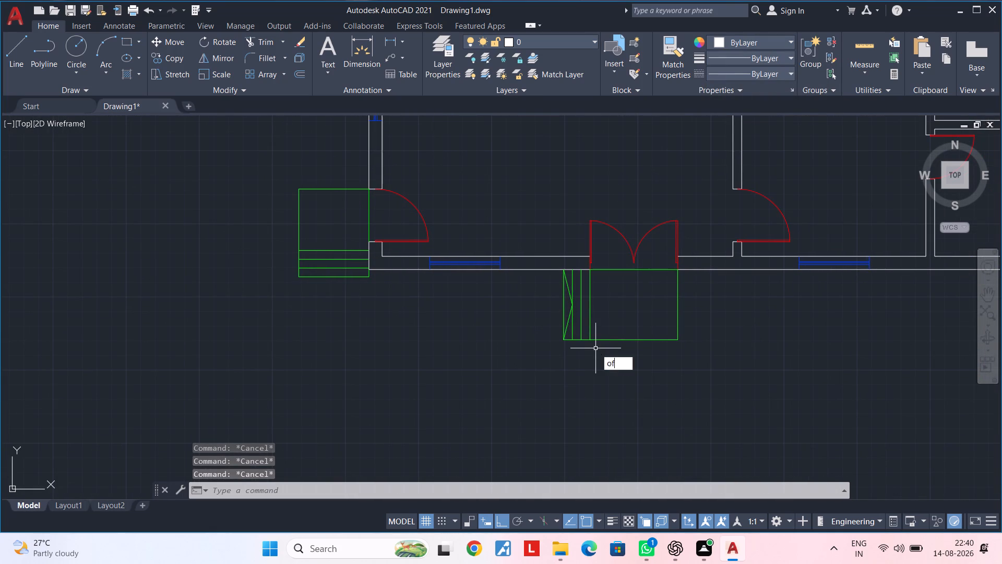
{"action": "key", "text": "space"}
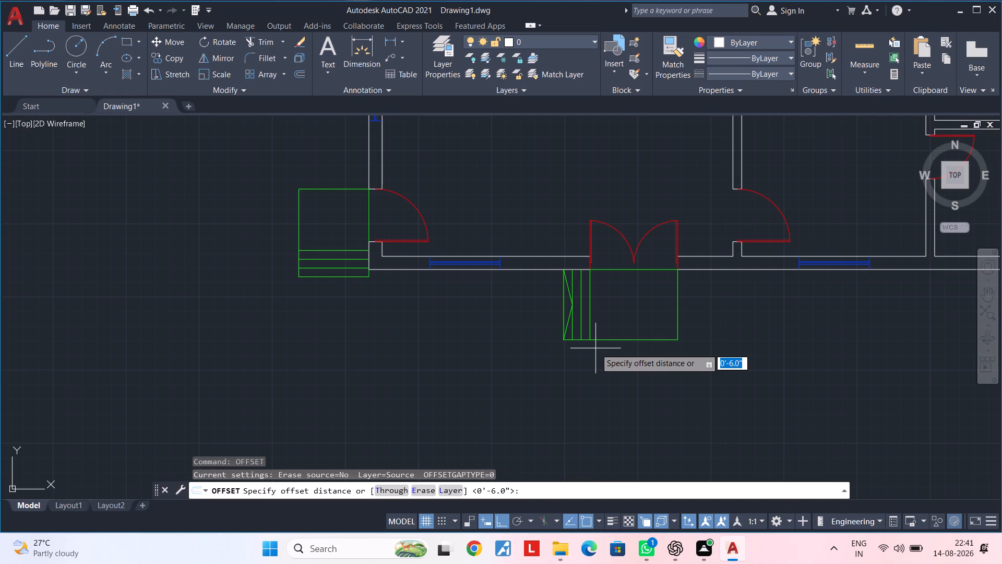
{"action": "type", "text": "6'9\""}
{"action": "key", "text": "Return"}
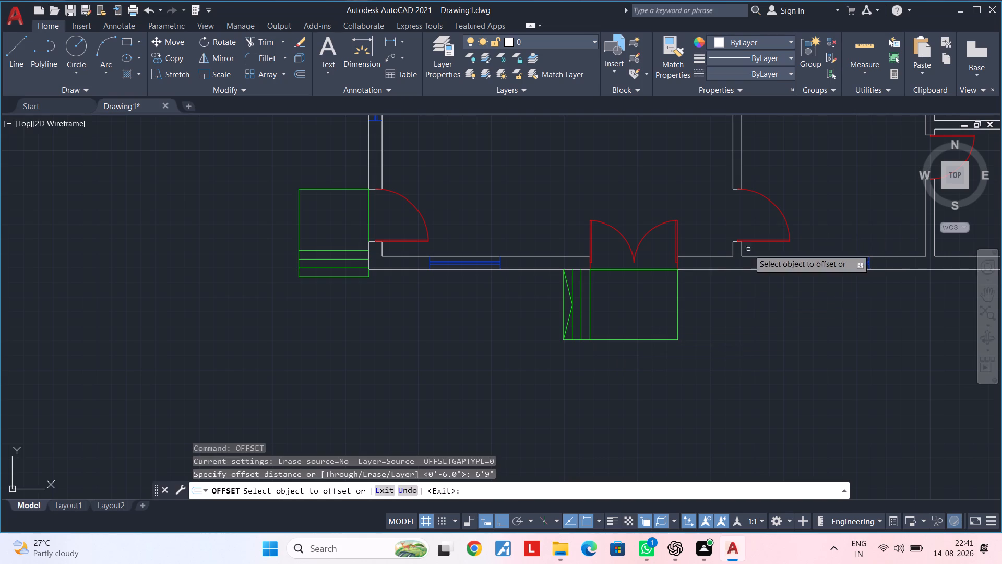
{"action": "left_click", "coordinate": [707, 268]}
{"action": "left_click", "coordinate": [710, 375]}
{"action": "middle_click_drag", "start_coordinate": [714, 369], "coordinate": [613, 373]}
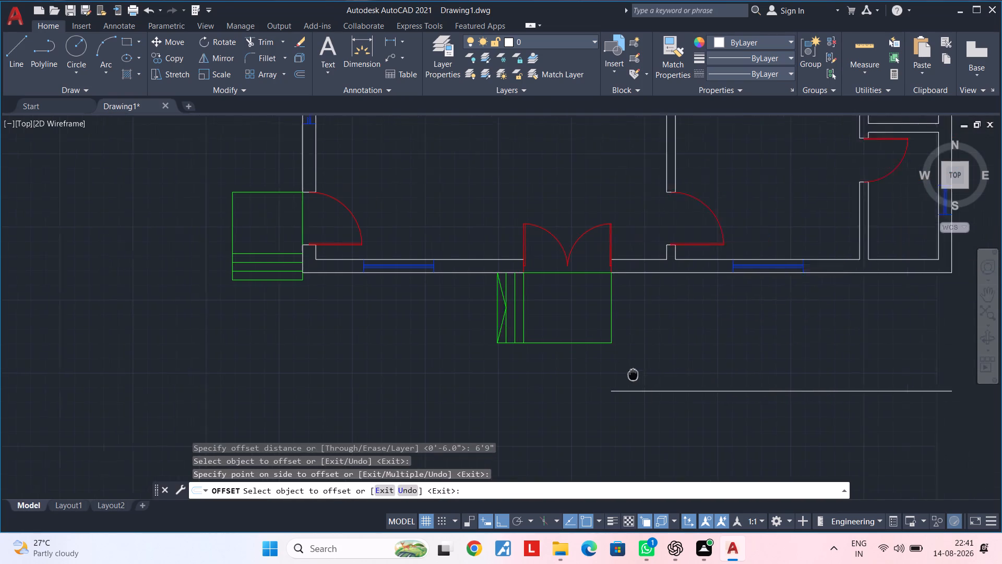
{"action": "middle_click_drag", "start_coordinate": [613, 373], "coordinate": [565, 377]}
{"action": "scroll", "coordinate": [579, 373], "scroll_direction": "down", "scroll_amount": 1}
{"action": "middle_click_drag", "start_coordinate": [586, 373], "coordinate": [715, 351]}
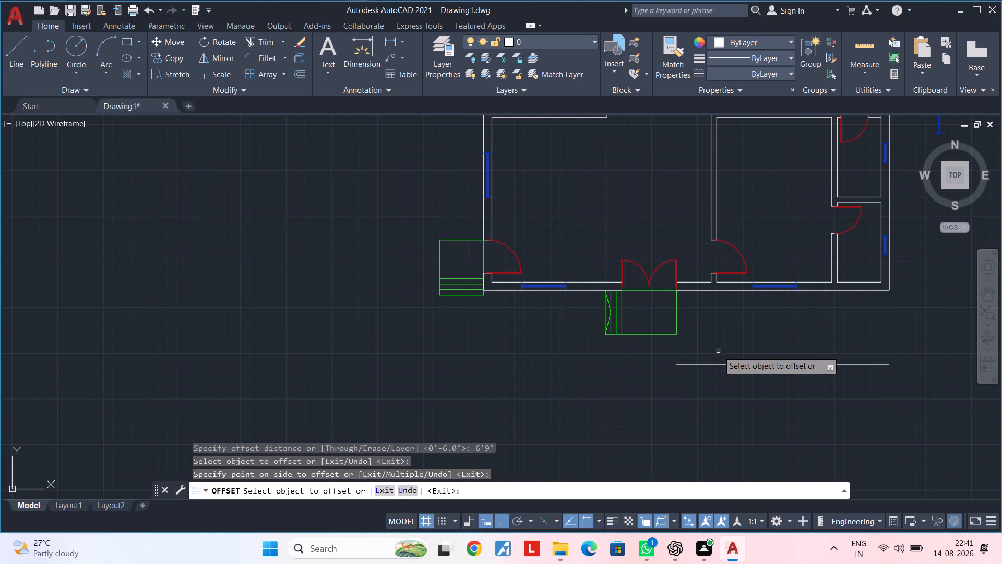
{"action": "key", "text": "Escape"}
{"action": "key", "text": "Escape"}
{"action": "key", "text": "Escape"}
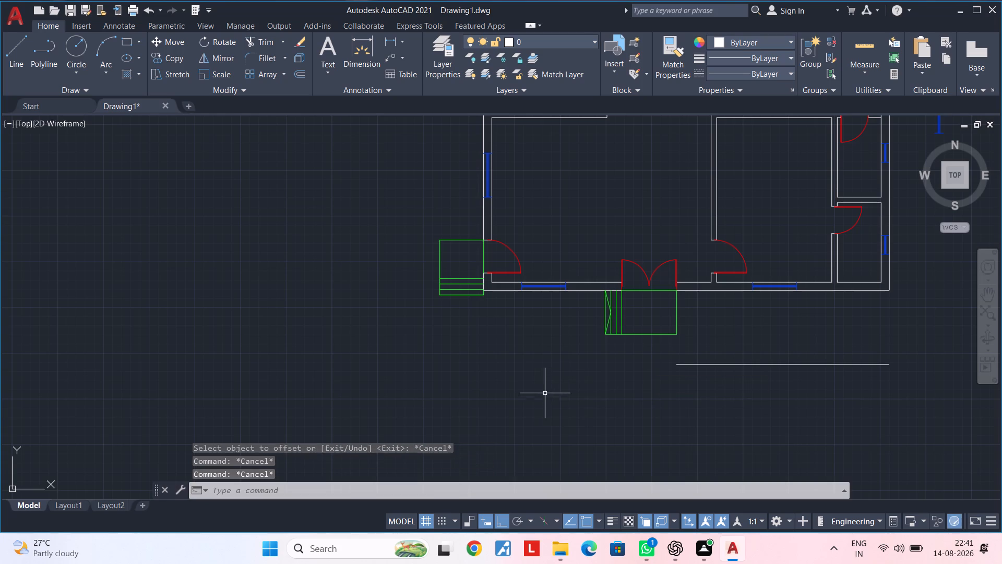
Draw a vertical guide line just left of the green side steps, reaching below the offset line's level.
{"action": "key", "text": "l"}
{"action": "key", "text": "space"}
{"action": "left_click", "coordinate": [409, 221]}
{"action": "left_click", "coordinate": [421, 407]}
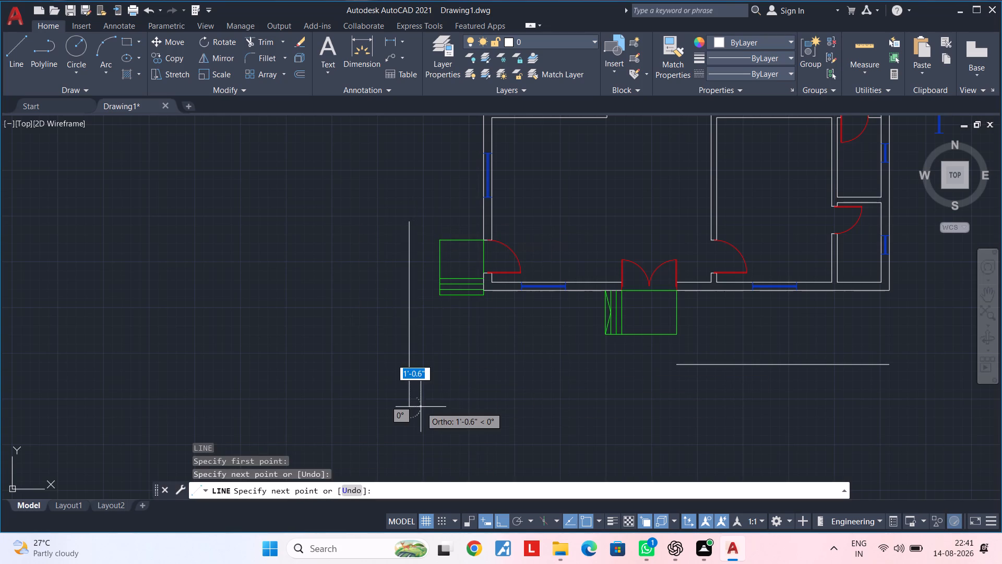
{"action": "key", "text": "Escape"}
{"action": "key", "text": "Escape"}
Extend the 6'9" offset line leftward to meet the vertical guide line.
{"action": "type", "text": "ex"}
{"action": "key", "text": "space"}
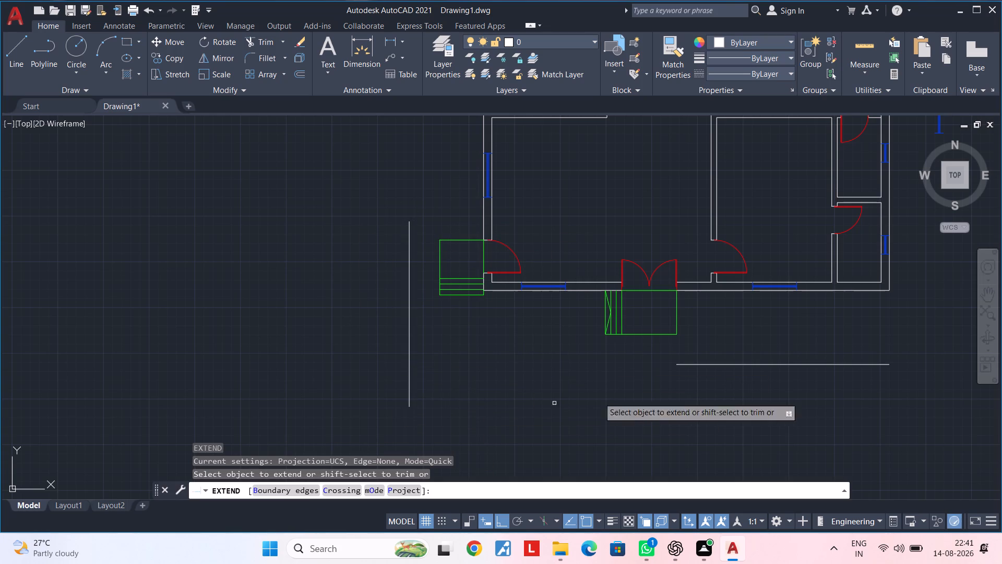
{"action": "left_click", "coordinate": [709, 362]}
{"action": "left_click", "coordinate": [706, 374]}
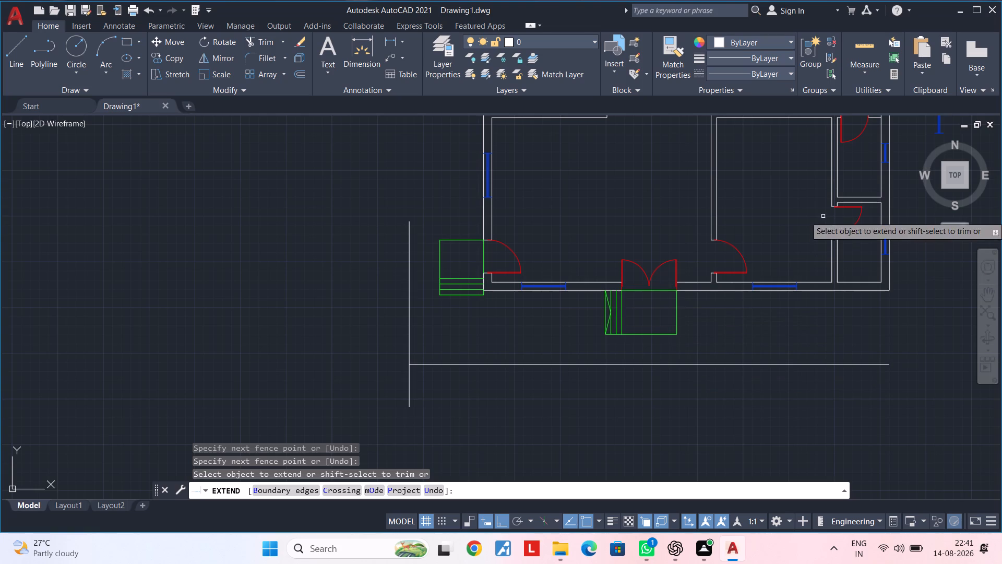
{"action": "middle_click_drag", "start_coordinate": [749, 312], "coordinate": [643, 291]}
{"action": "key", "text": "Escape"}
{"action": "key", "text": "Escape"}
{"action": "key", "text": "Escape"}
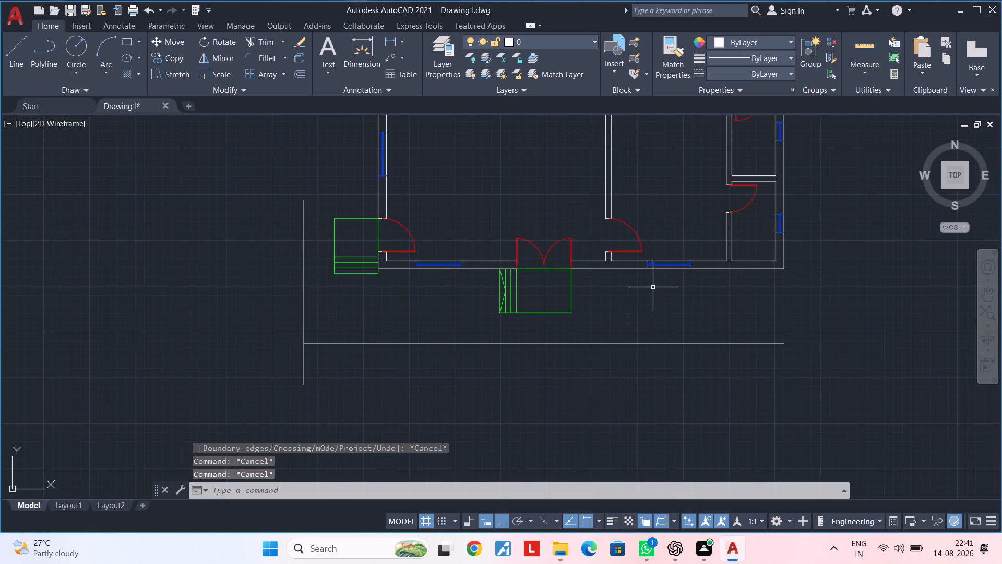
Draw a vertical line from the outer front wall, just left of the right-hand window, down to the offset line.
{"action": "key", "text": "l"}
{"action": "key", "text": "space"}
{"action": "scroll", "coordinate": [665, 281], "scroll_direction": "up", "scroll_amount": 3}
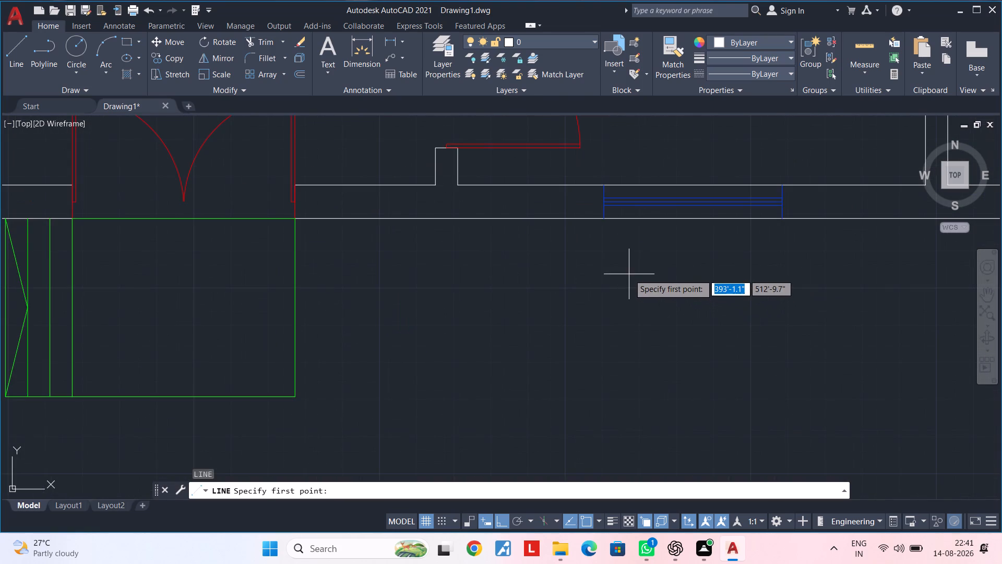
{"action": "scroll", "coordinate": [629, 276], "scroll_direction": "down", "scroll_amount": 1}
{"action": "middle_click_drag", "start_coordinate": [629, 282], "coordinate": [651, 277]}
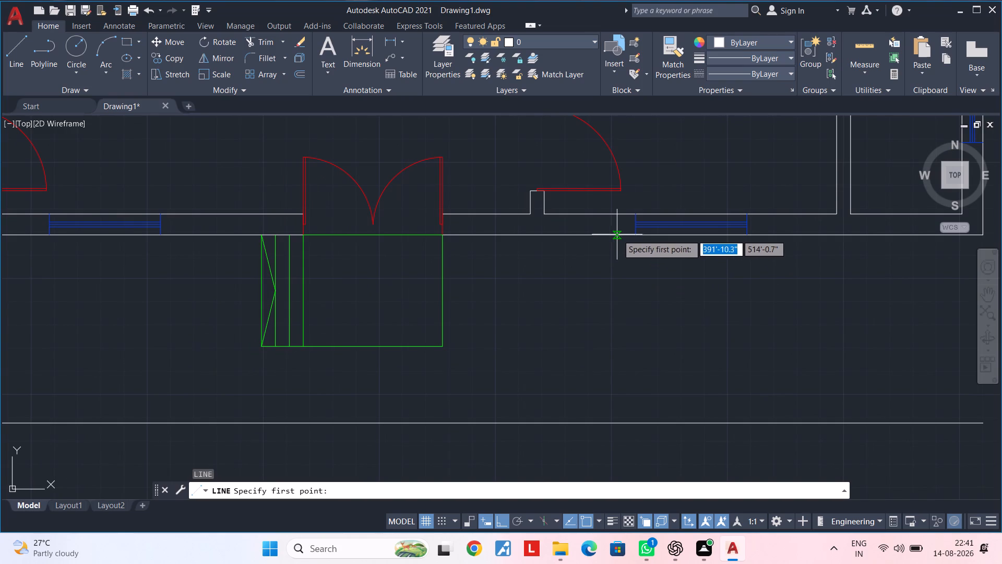
{"action": "left_click", "coordinate": [619, 234]}
{"action": "left_click", "coordinate": [621, 426]}
{"action": "key", "text": "Escape"}
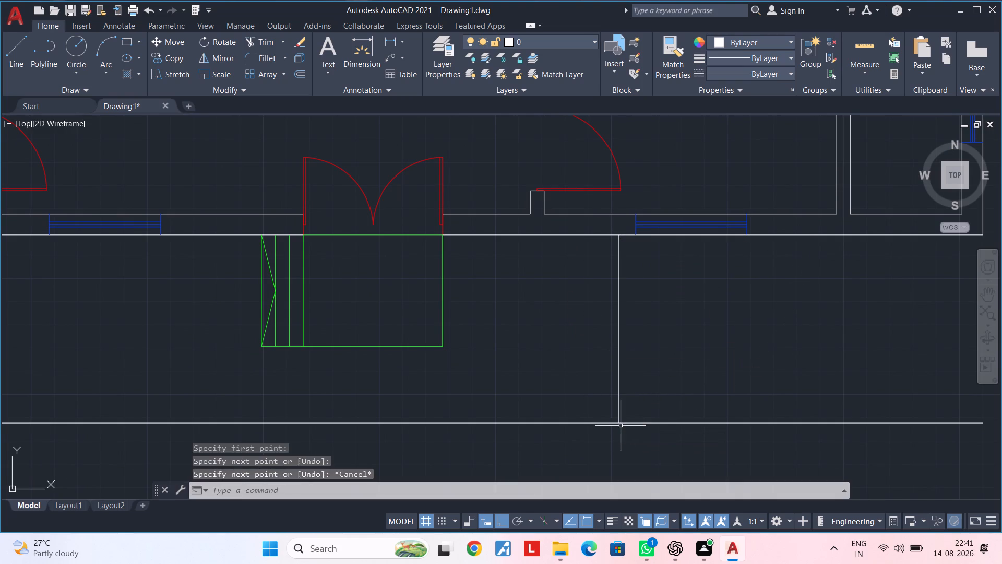
{"action": "key", "text": "Escape"}
Trim the part of the offset line that runs past the new vertical line on the right.
{"action": "key", "text": "t"}
{"action": "key", "text": "r"}
{"action": "key", "text": "space"}
{"action": "left_click", "coordinate": [636, 425]}
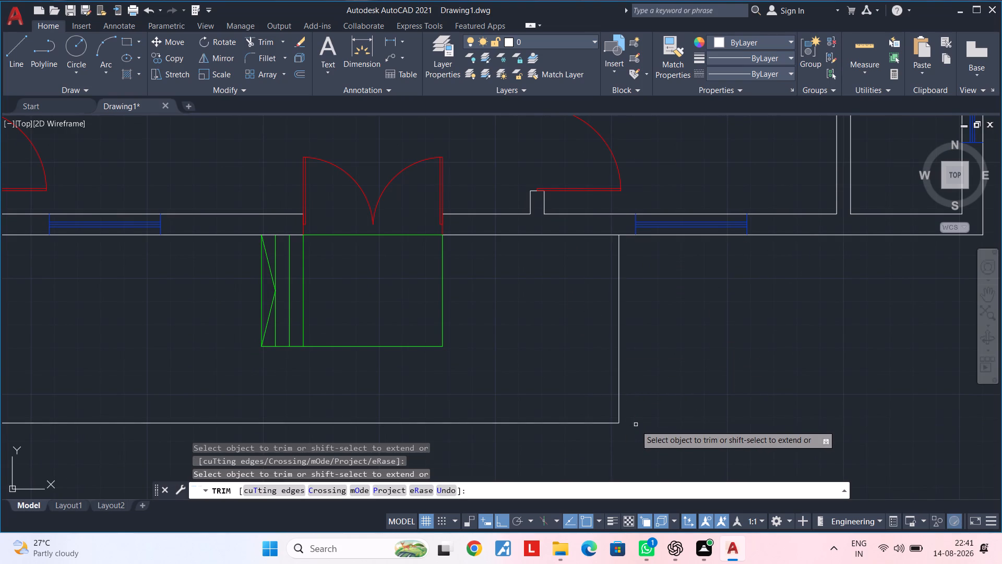
{"action": "scroll", "coordinate": [640, 429], "scroll_direction": "down", "scroll_amount": 3}
{"action": "middle_click_drag", "start_coordinate": [586, 420], "coordinate": [669, 398]}
{"action": "middle_click_drag", "start_coordinate": [545, 425], "coordinate": [593, 410]}
{"action": "scroll", "coordinate": [551, 410], "scroll_direction": "up", "scroll_amount": 2}
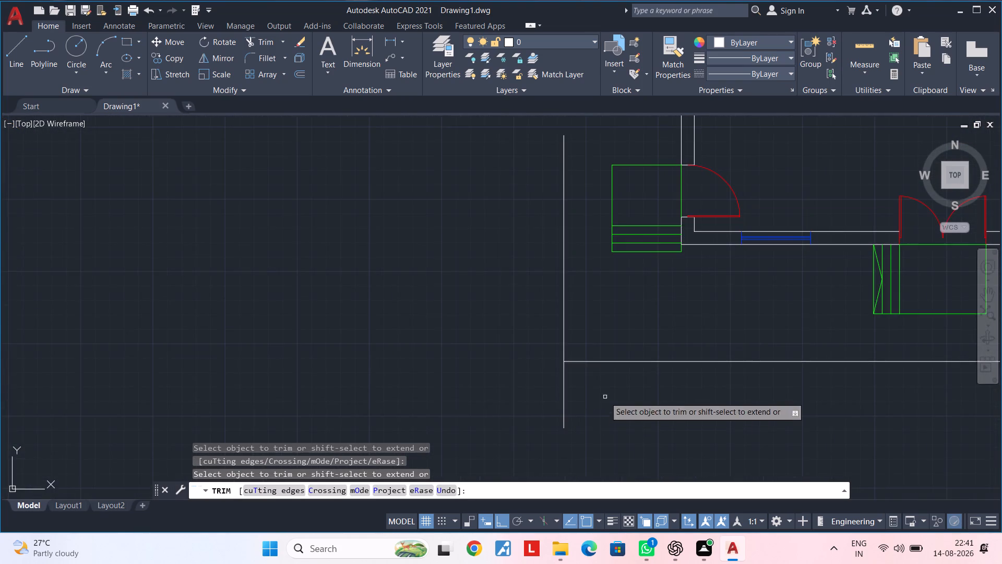
{"action": "middle_click_drag", "start_coordinate": [602, 399], "coordinate": [572, 433]}
{"action": "middle_click_drag", "start_coordinate": [590, 323], "coordinate": [582, 362]}
{"action": "key", "text": "Escape"}
{"action": "key", "text": "Escape"}
Extend the green outer edge of the side steps down to the front offset line.
{"action": "type", "text": "ex"}
{"action": "key", "text": "space"}
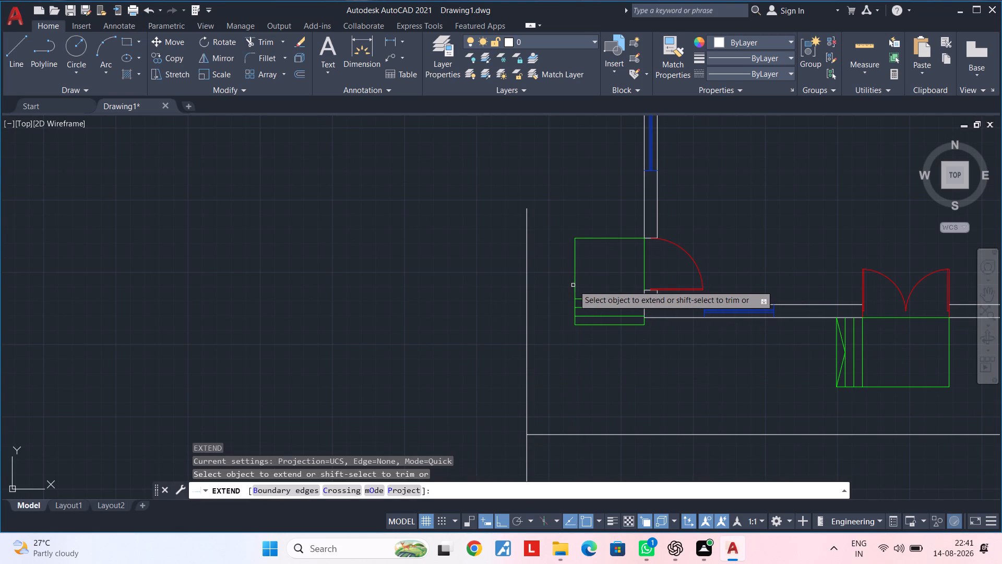
{"action": "left_click", "coordinate": [575, 285]}
{"action": "key", "text": "Escape"}
{"action": "middle_click_drag", "start_coordinate": [559, 320], "coordinate": [557, 304]}
{"action": "key", "text": "Escape"}
{"action": "key", "text": "Escape"}
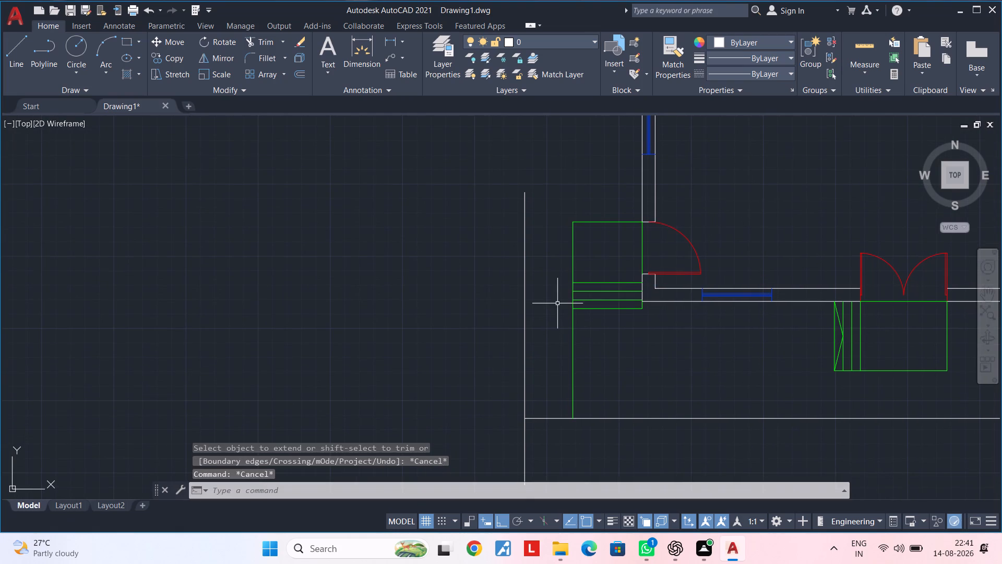
Trim away the vertical guide line and the offset line's overhang beyond the green edge.
{"action": "key", "text": "t"}
{"action": "key", "text": "r"}
{"action": "key", "text": "space"}
{"action": "left_click_drag", "start_coordinate": [547, 291], "coordinate": [511, 308]}
{"action": "left_click", "coordinate": [555, 408]}
{"action": "left_click", "coordinate": [544, 432]}
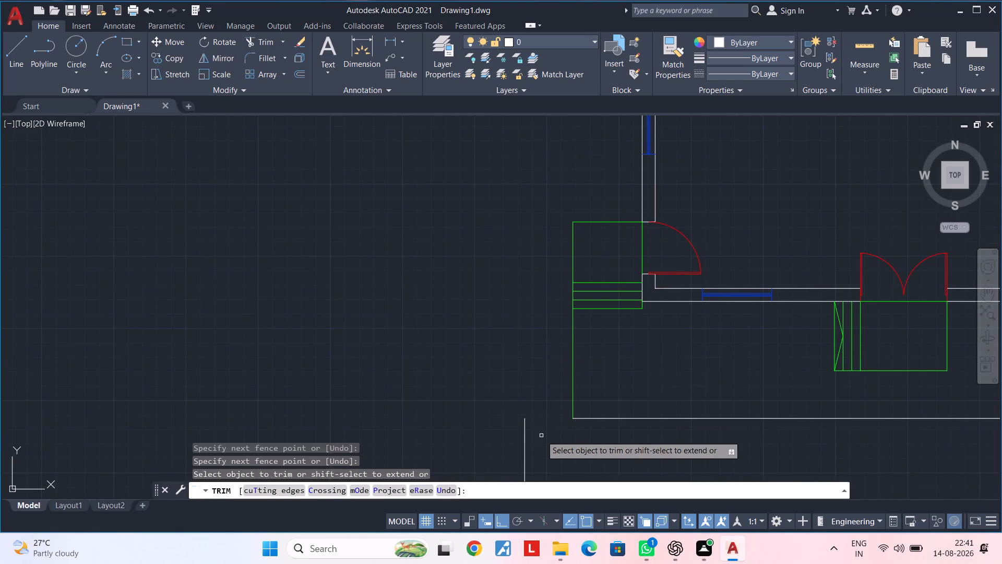
{"action": "left_click_drag", "start_coordinate": [538, 436], "coordinate": [504, 440]}
{"action": "scroll", "coordinate": [530, 393], "scroll_direction": "down", "scroll_amount": 1}
{"action": "middle_click_drag", "start_coordinate": [531, 383], "coordinate": [514, 365]}
{"action": "key", "text": "Escape"}
{"action": "key", "text": "Escape"}
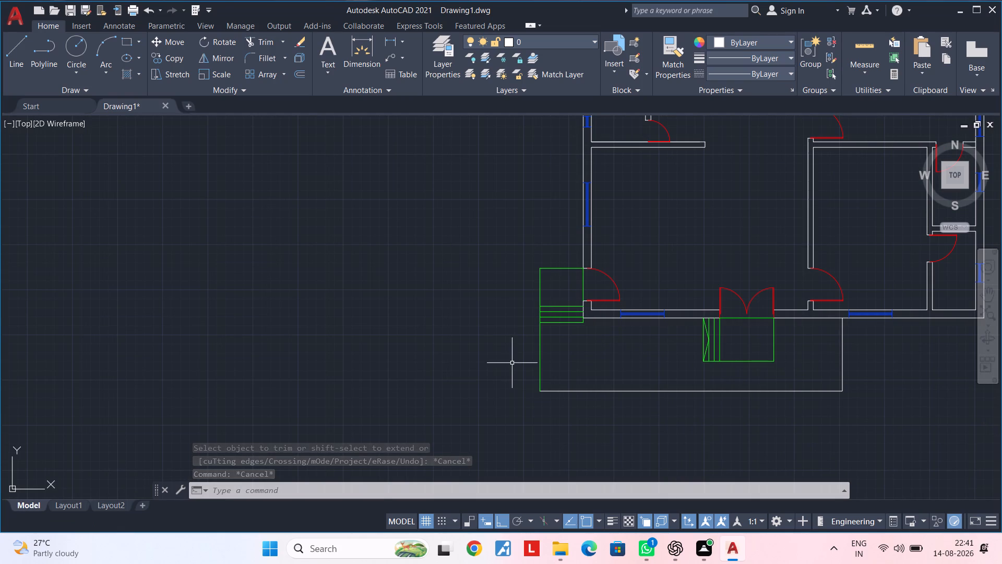
Load the ISO dash space linetype ACAD_ISO03W100 into the drawing for the three front outline lines.
{"action": "left_click", "coordinate": [539, 349]}
{"action": "middle_click_drag", "start_coordinate": [581, 367], "coordinate": [536, 356]}
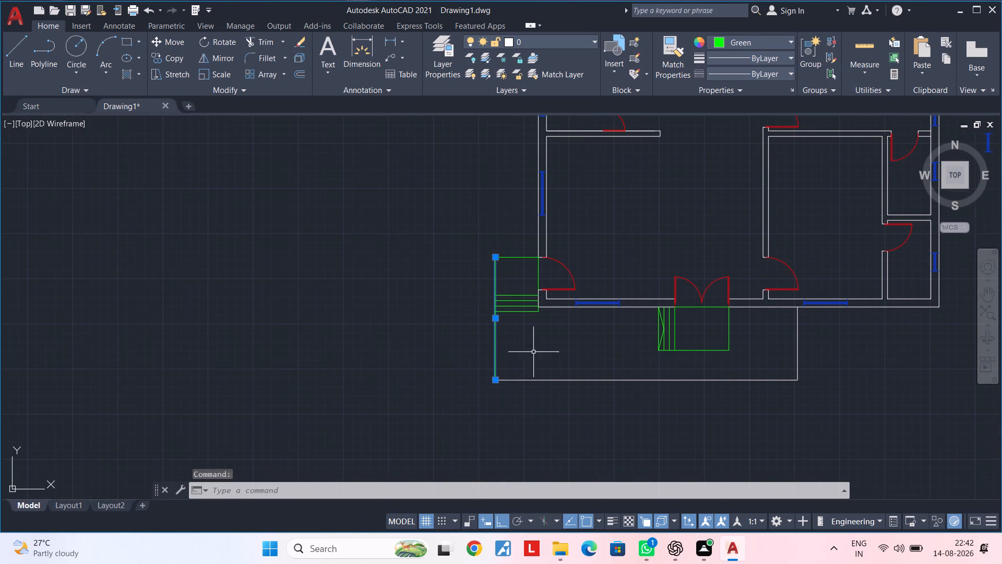
{"action": "left_click", "coordinate": [555, 382]}
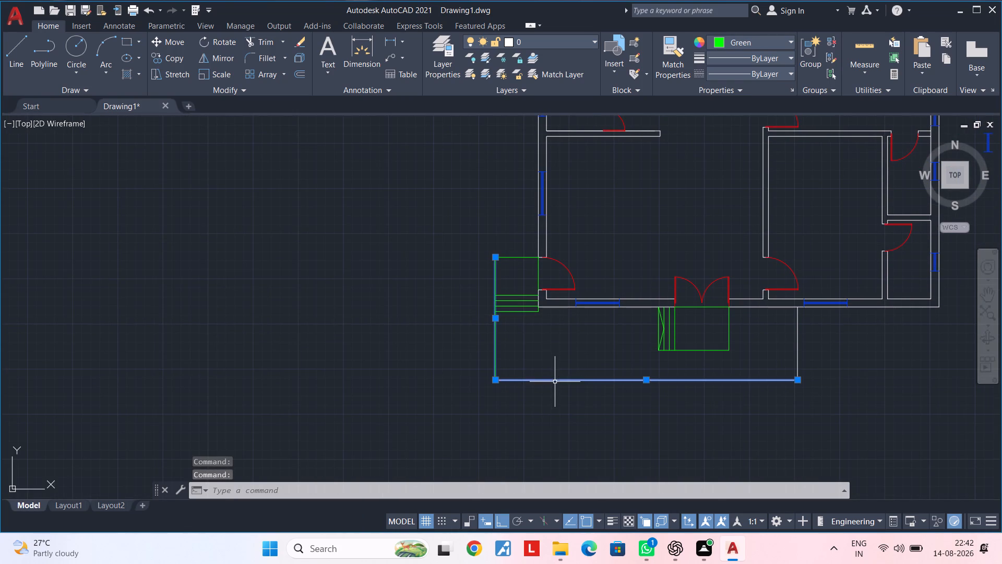
{"action": "middle_click_drag", "start_coordinate": [605, 375], "coordinate": [517, 370]}
{"action": "left_click", "coordinate": [708, 341]}
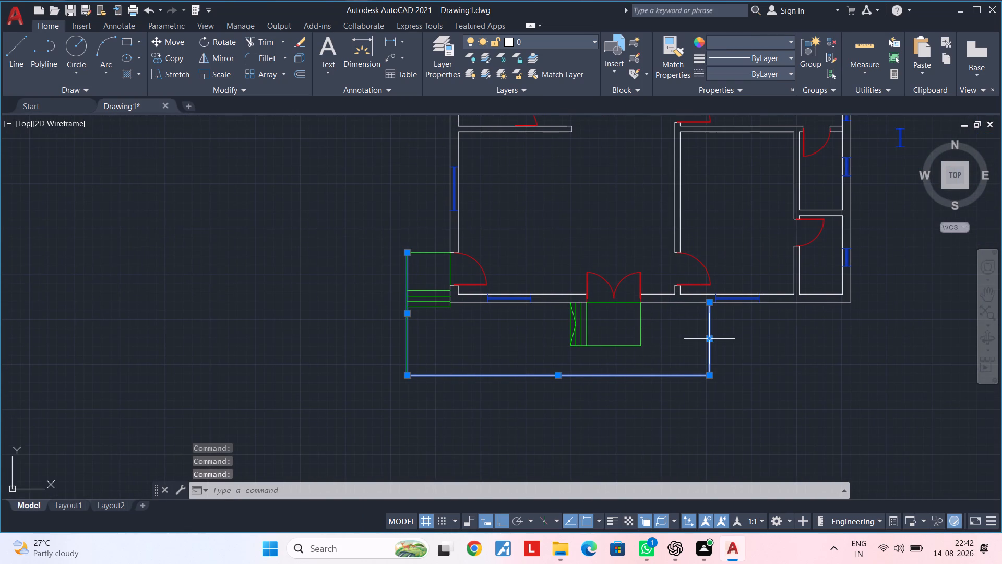
{"action": "left_click", "coordinate": [775, 74]}
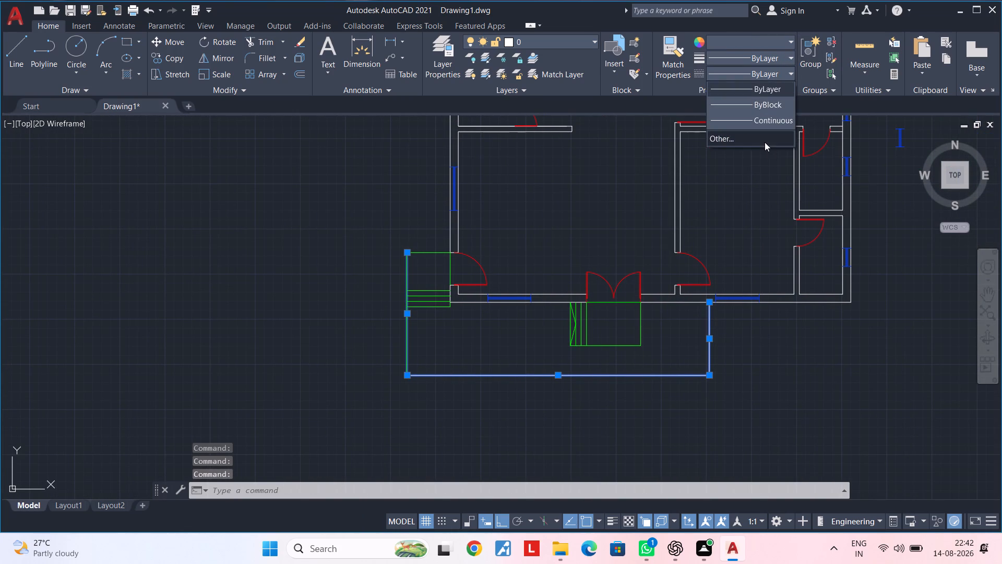
{"action": "left_click", "coordinate": [765, 142]}
{"action": "left_click", "coordinate": [612, 164]}
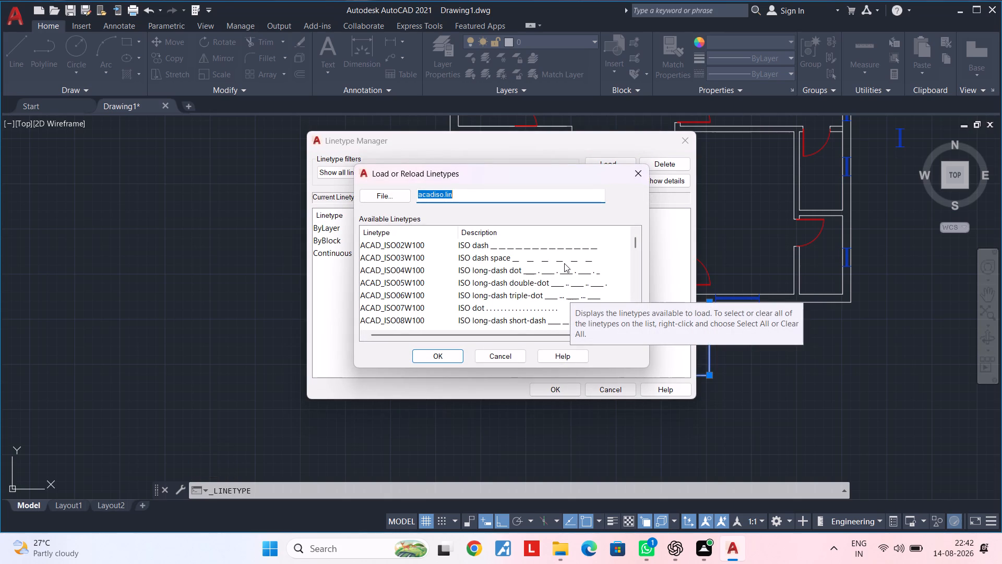
{"action": "left_click", "coordinate": [564, 263]}
{"action": "left_click", "coordinate": [452, 352]}
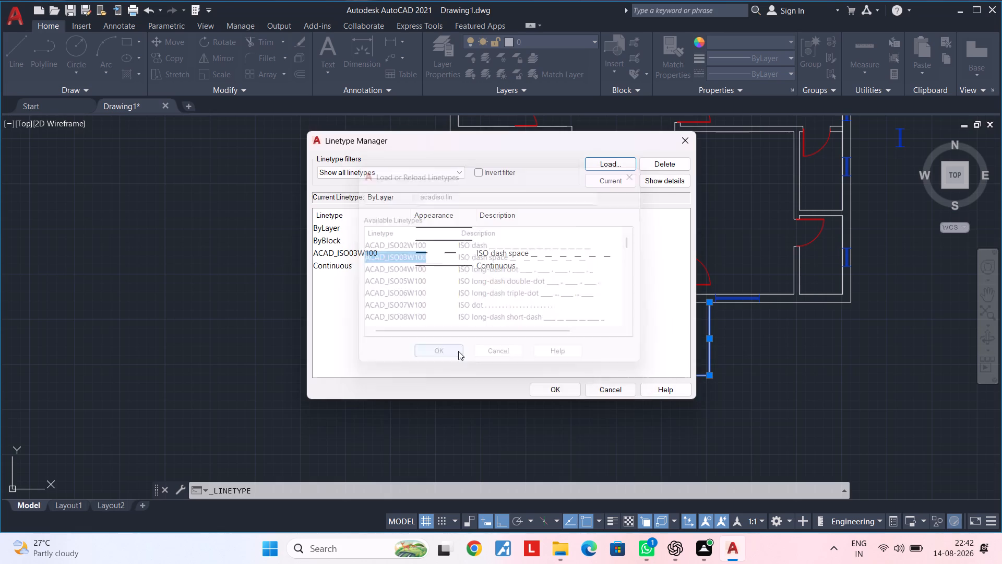
{"action": "left_click", "coordinate": [552, 383]}
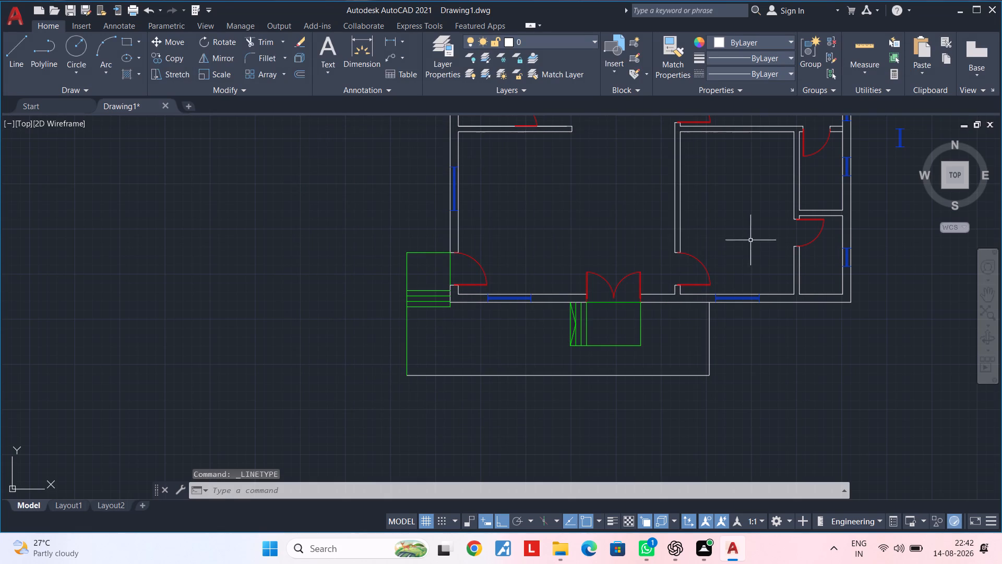
Apply the ACAD_ISO03W100 linetype to the front outline's two vertical lines and its long horizontal line.
{"action": "left_click", "coordinate": [710, 348]}
{"action": "left_click", "coordinate": [673, 377]}
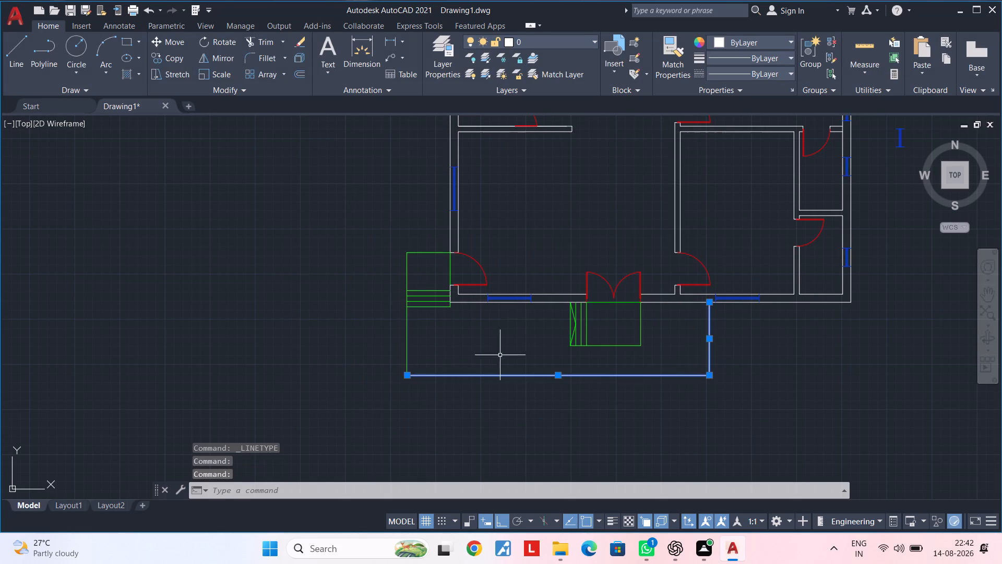
{"action": "left_click", "coordinate": [408, 337]}
{"action": "left_click", "coordinate": [777, 73]}
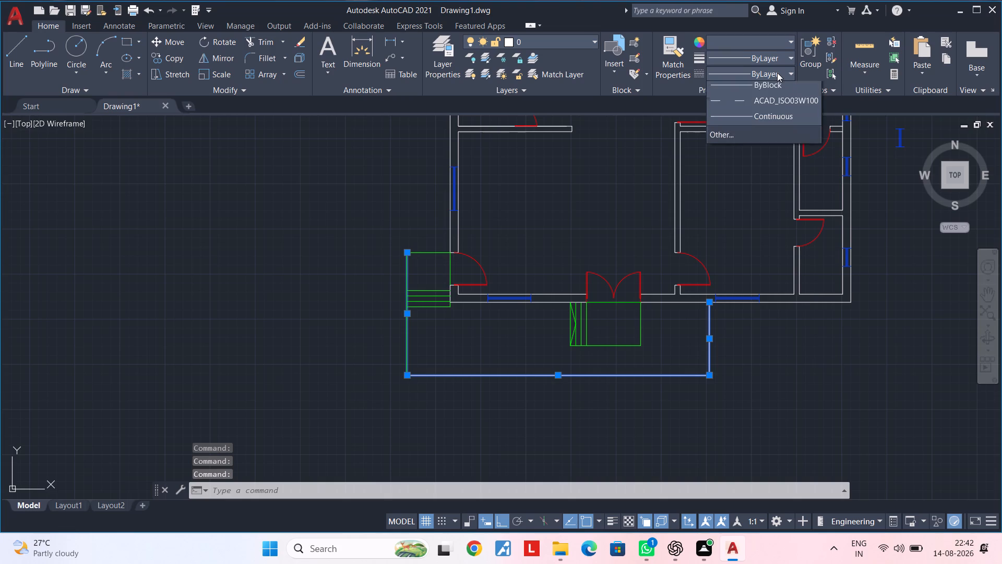
{"action": "left_click", "coordinate": [767, 124]}
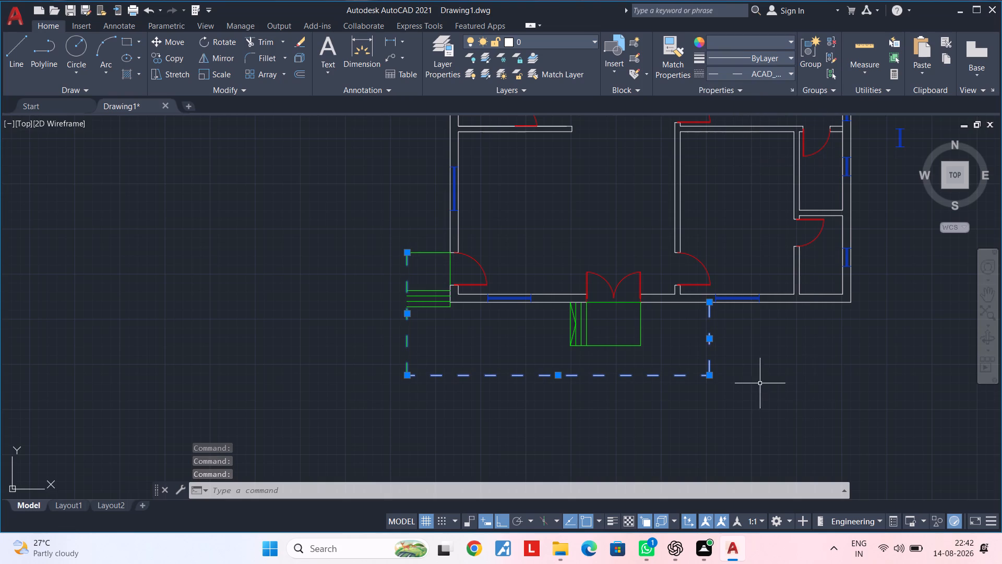
Change the colour of the three dashed front outline lines to magenta.
{"action": "left_click", "coordinate": [775, 44]}
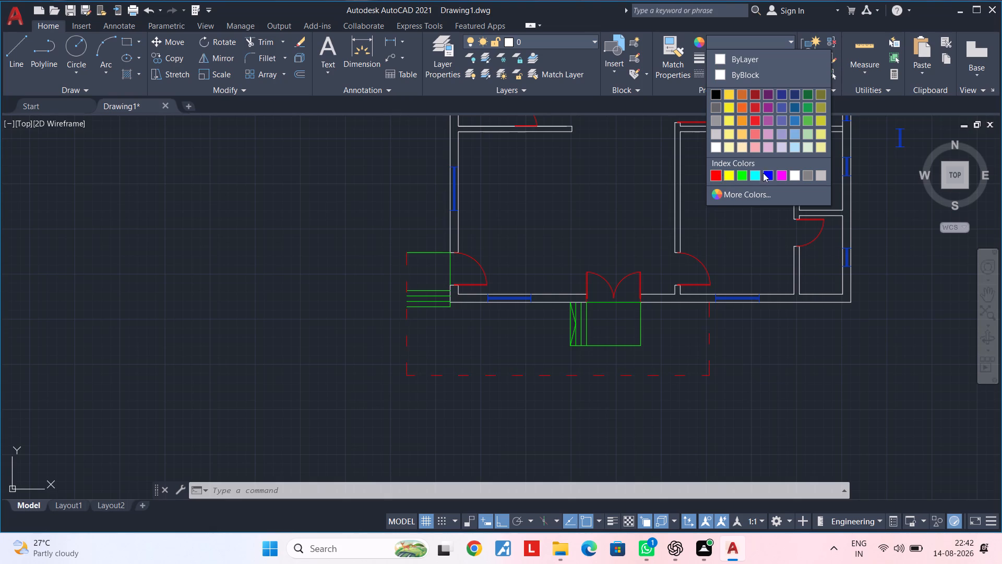
{"action": "left_click", "coordinate": [783, 174]}
{"action": "key", "text": "Escape"}
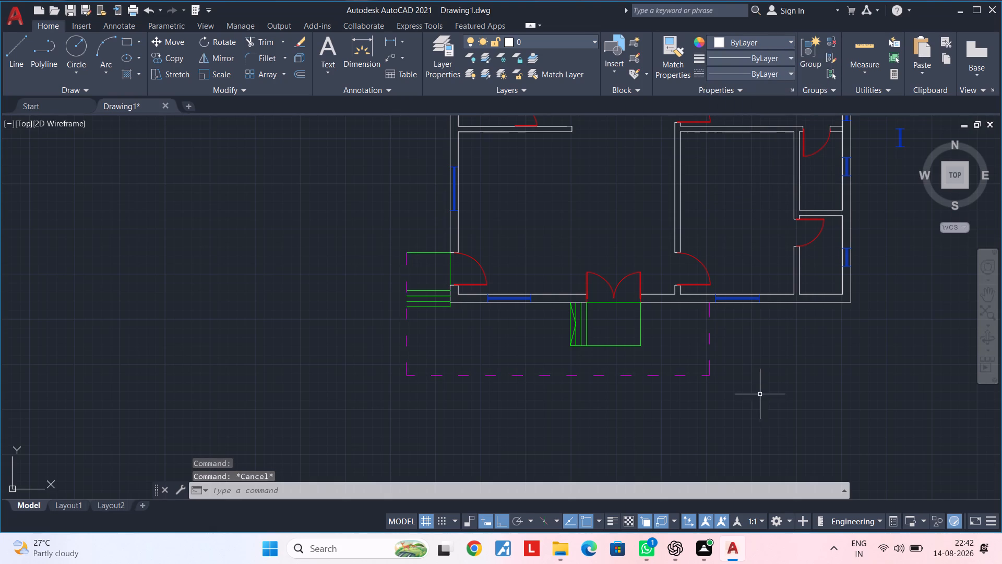
{"action": "key", "text": "Escape"}
{"action": "key", "text": "Escape"}
Draw a vertical line along the outer edge of the side entrance, from the lowest step to the landing's far corner.
{"action": "scroll", "coordinate": [758, 393], "scroll_direction": "down", "scroll_amount": 1}
{"action": "middle_click_drag", "start_coordinate": [757, 392], "coordinate": [758, 387]}
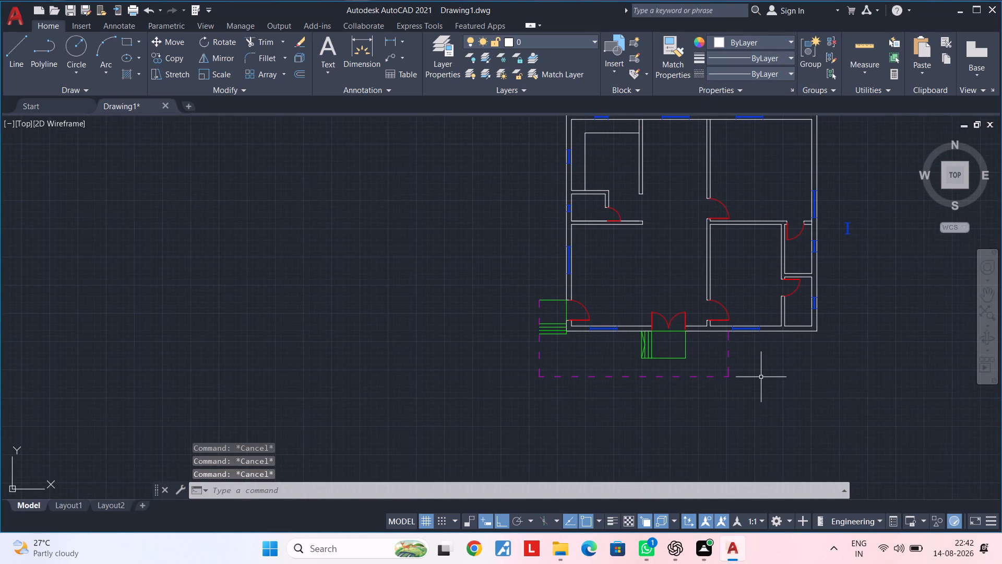
{"action": "scroll", "coordinate": [757, 377], "scroll_direction": "down", "scroll_amount": 1}
{"action": "scroll", "coordinate": [626, 355], "scroll_direction": "up", "scroll_amount": 4}
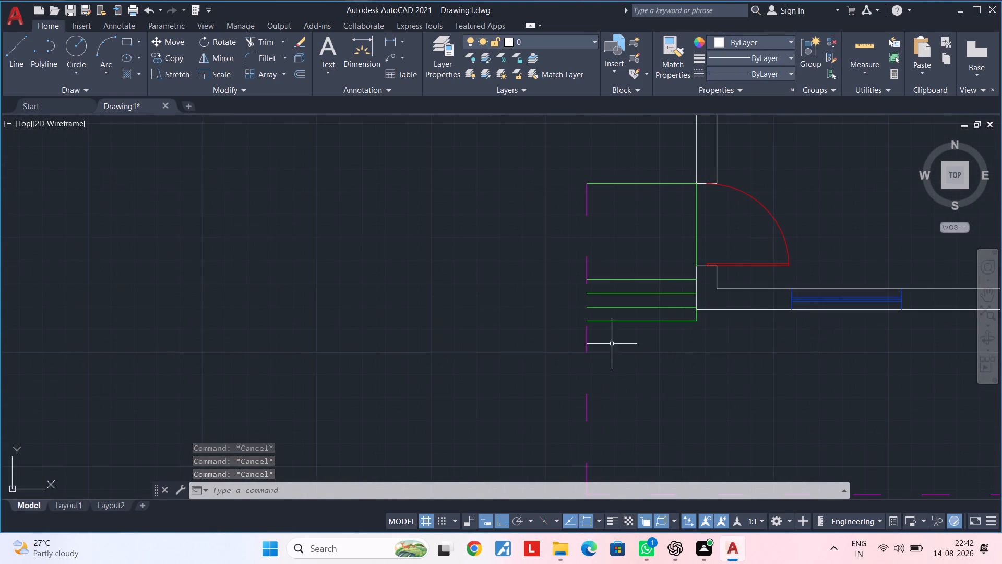
{"action": "middle_click_drag", "start_coordinate": [612, 344], "coordinate": [605, 369]}
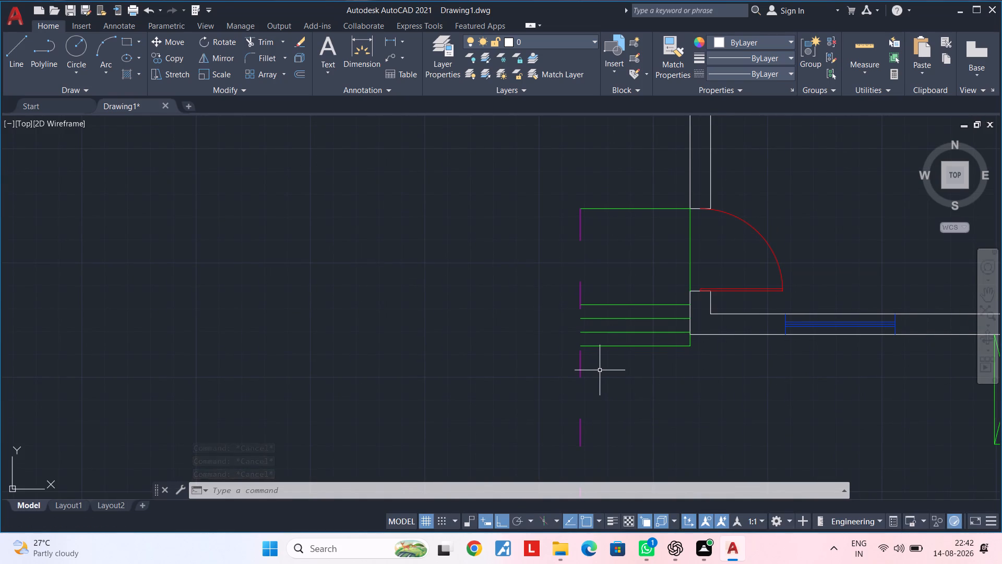
{"action": "key", "text": "l"}
{"action": "key", "text": "space"}
{"action": "left_click", "coordinate": [582, 347]}
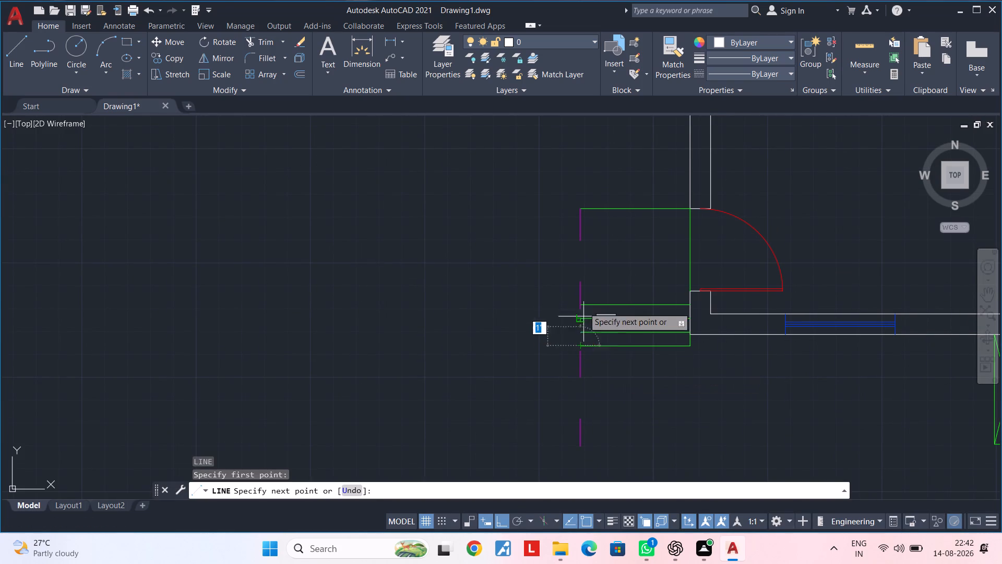
{"action": "left_click", "coordinate": [582, 213]}
{"action": "key", "text": "Escape"}
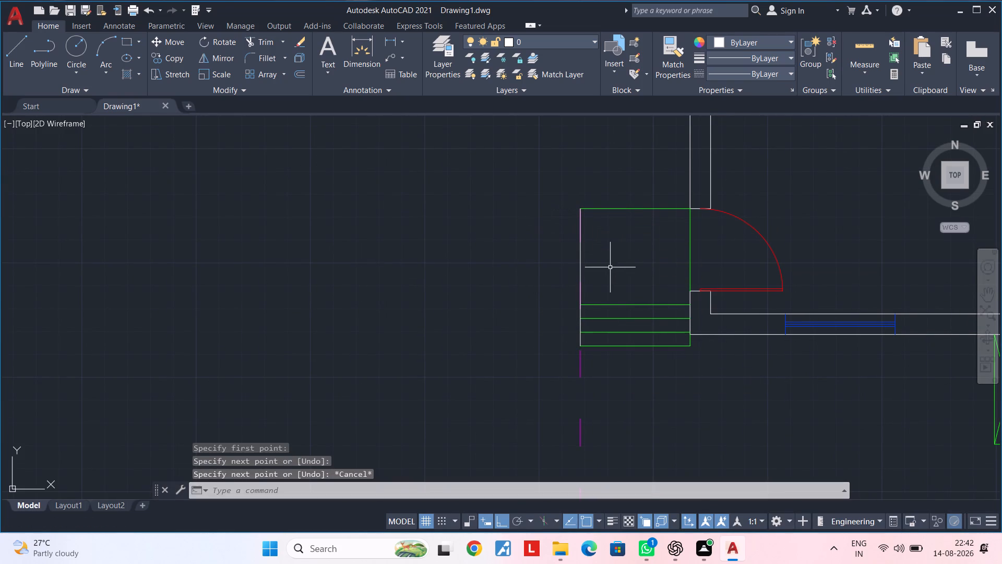
Match the new outer edge line's properties to the green side step lines.
{"action": "key", "text": "m"}
{"action": "type", "text": "a"}
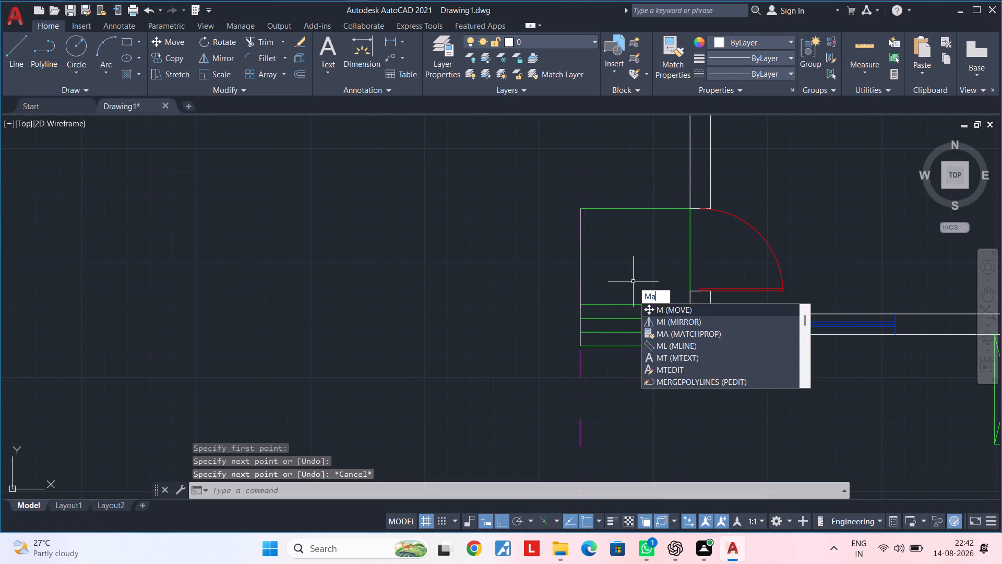
{"action": "key", "text": "space"}
{"action": "left_click", "coordinate": [629, 332]}
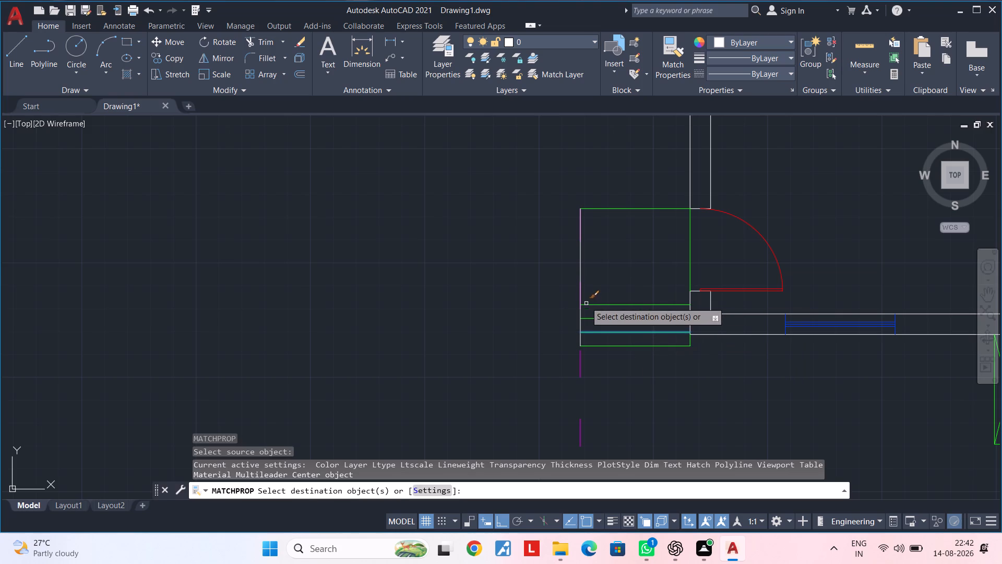
{"action": "left_click", "coordinate": [581, 275]}
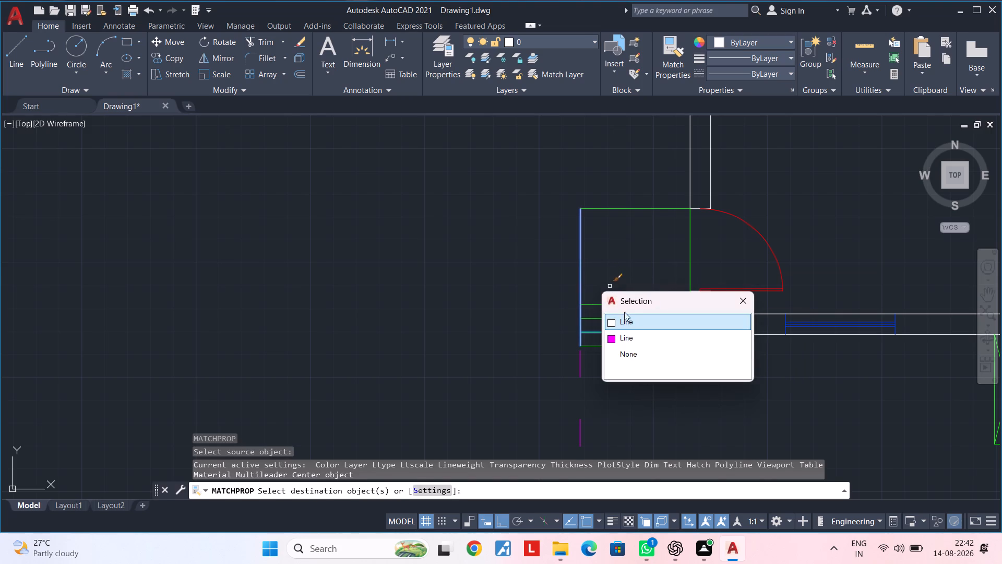
{"action": "left_click", "coordinate": [624, 320]}
{"action": "key", "text": "Escape"}
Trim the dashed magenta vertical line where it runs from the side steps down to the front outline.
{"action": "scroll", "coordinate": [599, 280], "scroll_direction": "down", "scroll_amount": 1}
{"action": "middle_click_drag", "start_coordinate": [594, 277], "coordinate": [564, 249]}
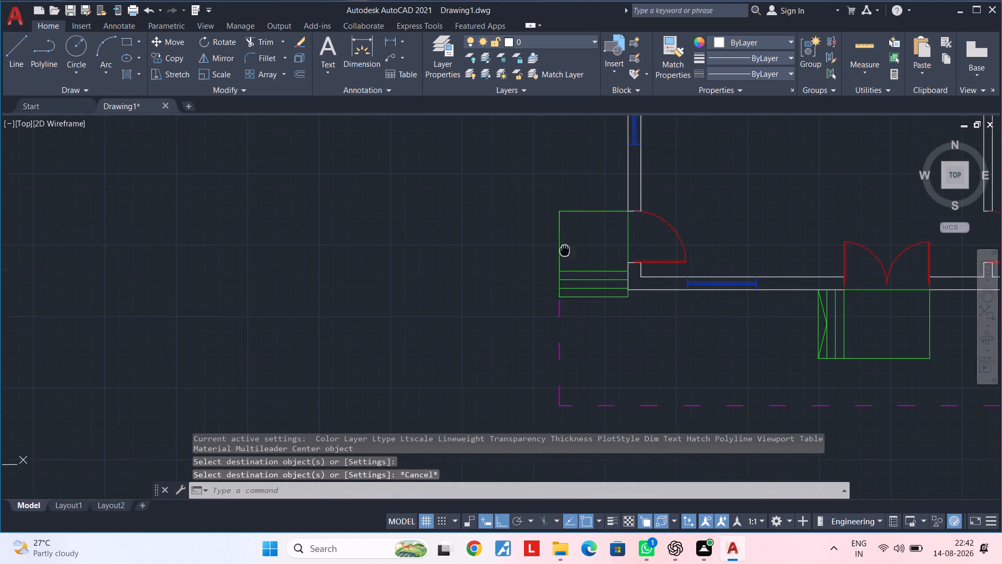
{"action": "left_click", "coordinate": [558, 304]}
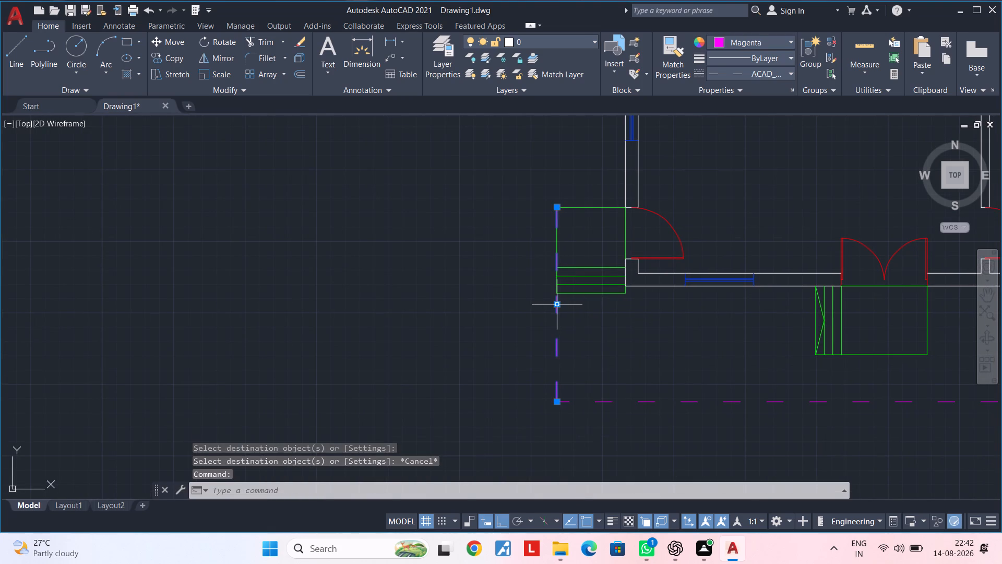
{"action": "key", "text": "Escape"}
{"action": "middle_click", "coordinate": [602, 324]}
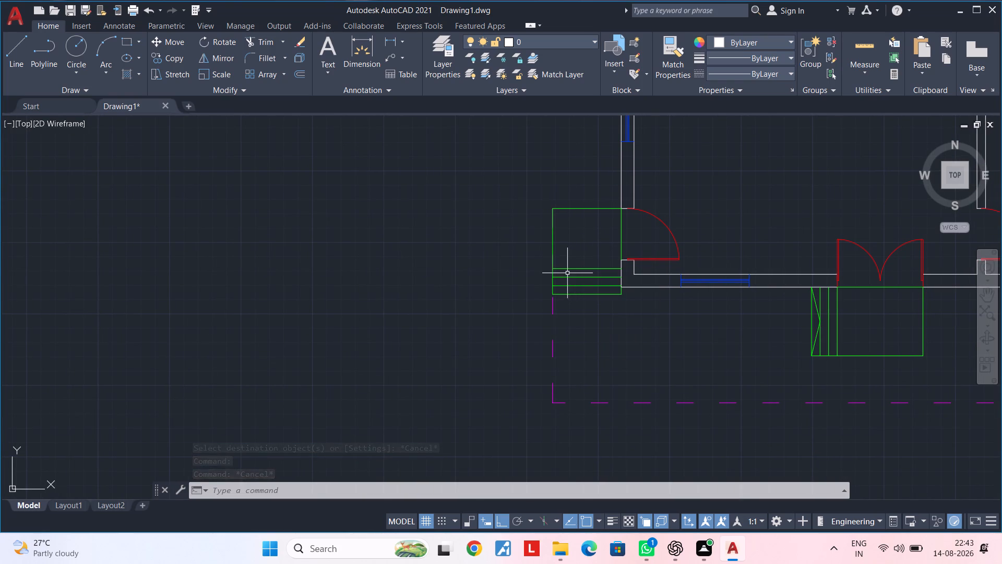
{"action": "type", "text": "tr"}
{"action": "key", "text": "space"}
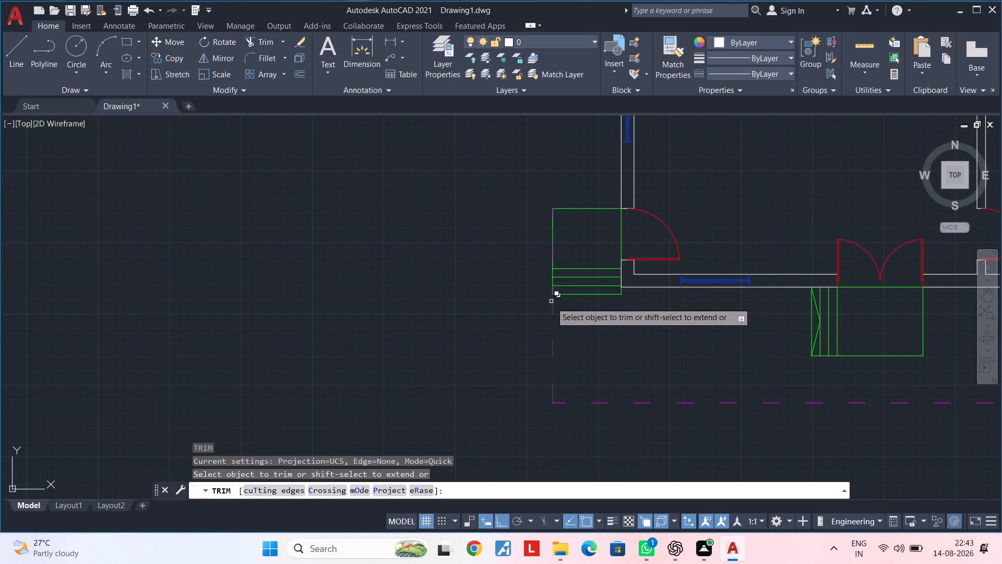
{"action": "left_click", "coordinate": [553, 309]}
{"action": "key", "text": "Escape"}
Draw a vertical line from the side landing's outer corner down to the open end of the dashed front outline.
{"action": "scroll", "coordinate": [578, 314], "scroll_direction": "down", "scroll_amount": 2}
{"action": "middle_click_drag", "start_coordinate": [586, 314], "coordinate": [517, 313]}
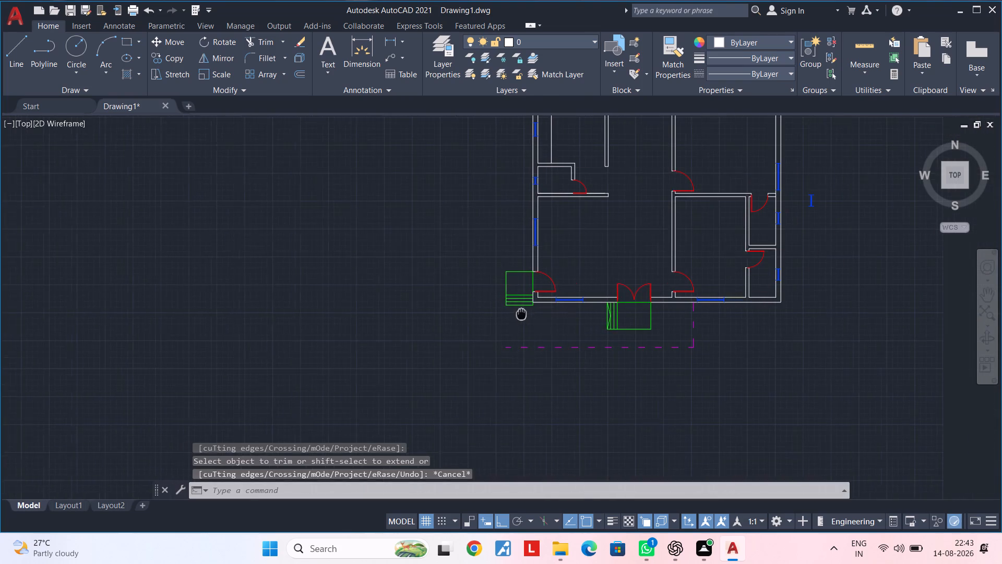
{"action": "middle_click_drag", "start_coordinate": [517, 313], "coordinate": [515, 312]}
{"action": "key", "text": "Escape"}
{"action": "key", "text": "Escape"}
{"action": "key", "text": "Escape"}
{"action": "left_click", "coordinate": [538, 347]}
{"action": "scroll", "coordinate": [501, 331], "scroll_direction": "up", "scroll_amount": 1}
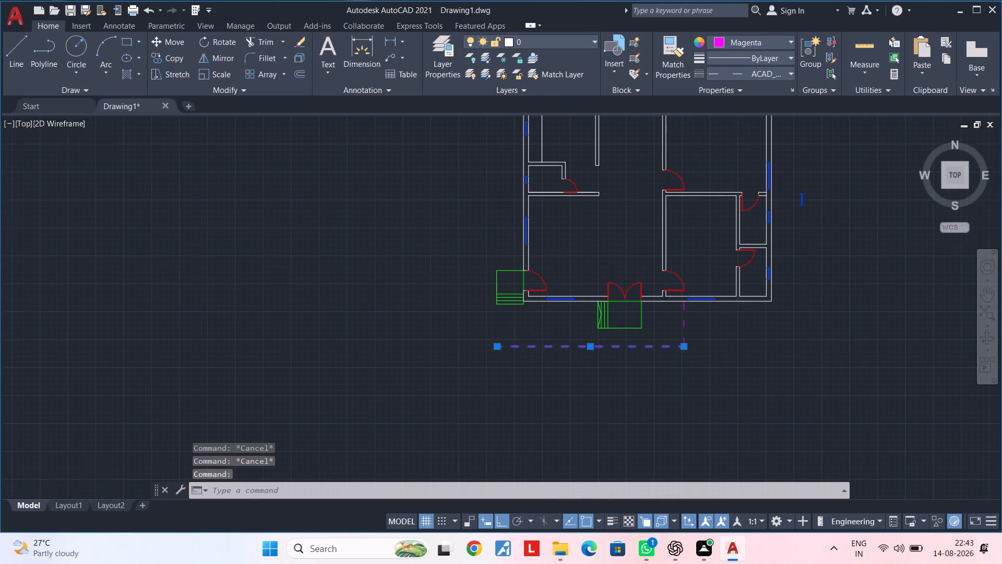
{"action": "scroll", "coordinate": [501, 331], "scroll_direction": "up", "scroll_amount": 1}
{"action": "key", "text": "l"}
{"action": "key", "text": "space"}
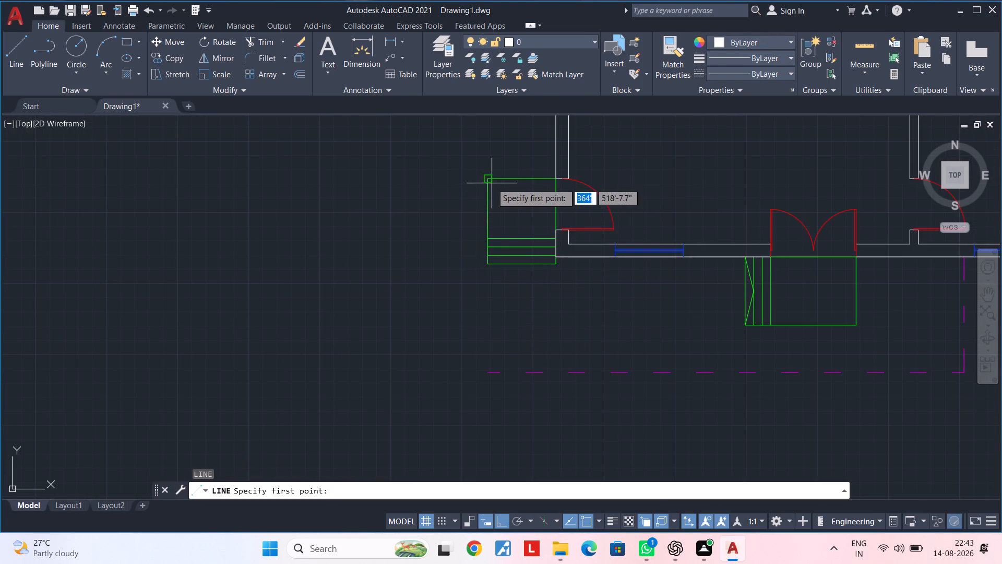
{"action": "left_click", "coordinate": [490, 180]}
{"action": "left_click", "coordinate": [490, 369]}
{"action": "key", "text": "Escape"}
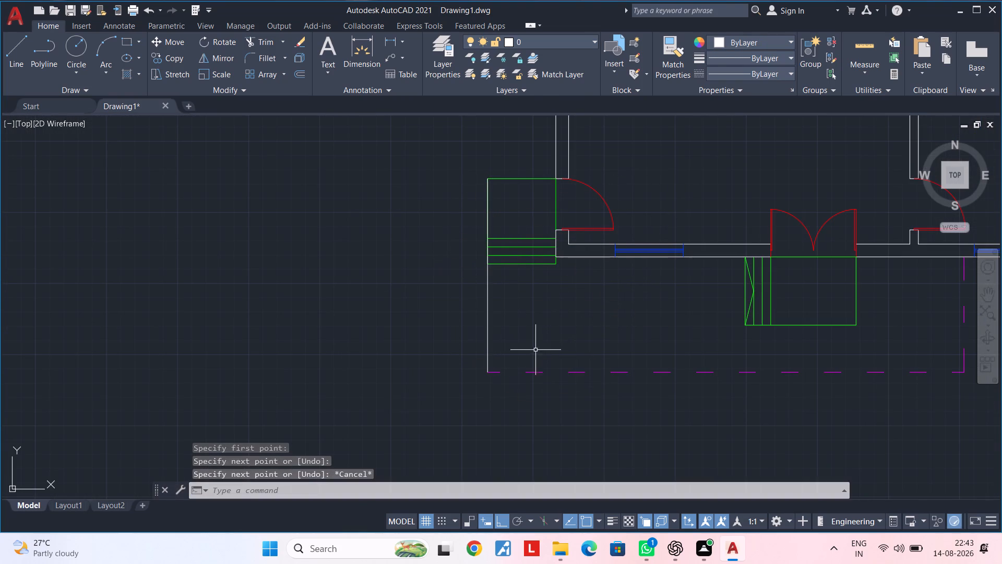
{"action": "key", "text": "Escape"}
Match the new vertical line's properties to the dashed magenta front outline.
{"action": "key", "text": "m"}
{"action": "type", "text": "a"}
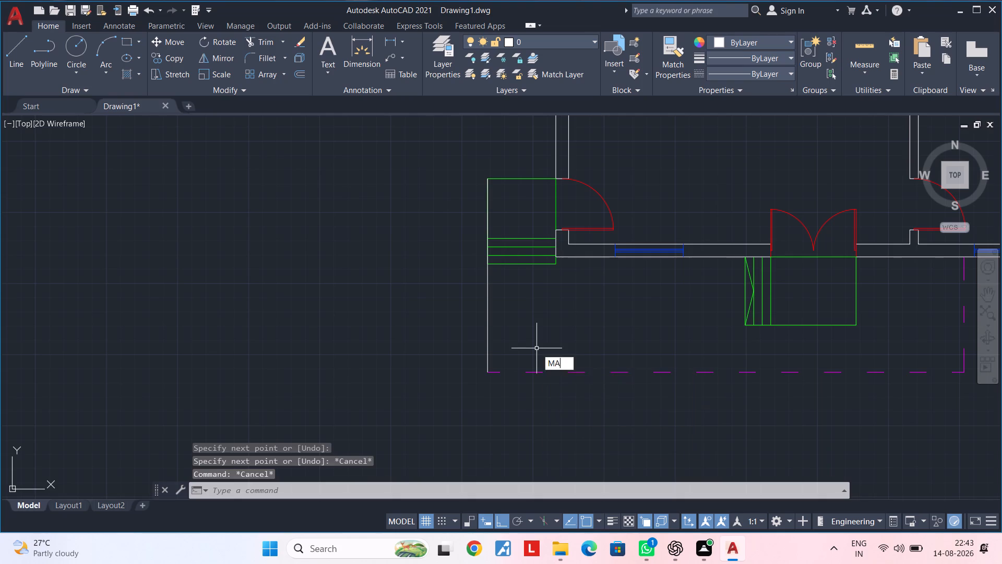
{"action": "key", "text": "space"}
{"action": "left_click", "coordinate": [533, 371]}
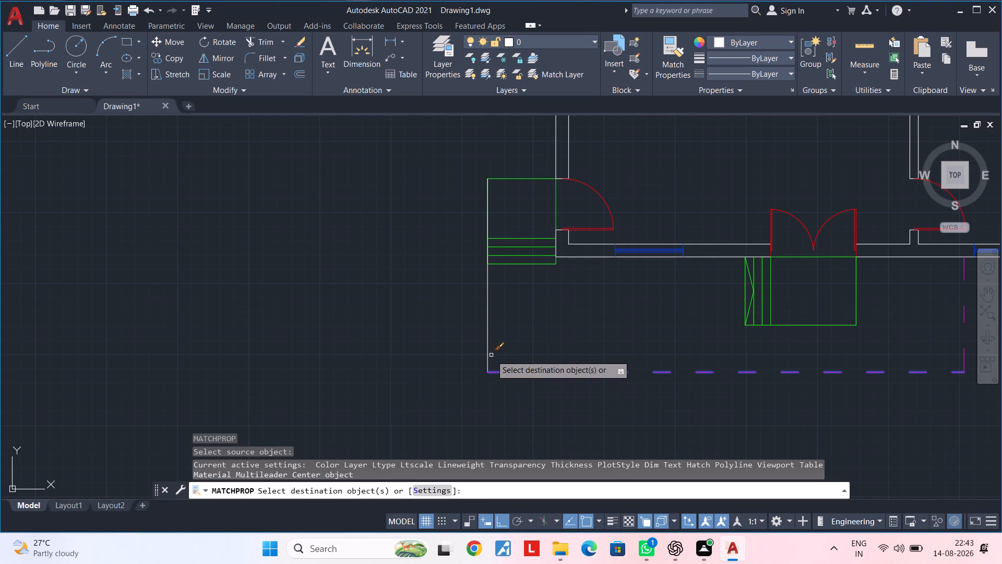
{"action": "left_click", "coordinate": [488, 355]}
{"action": "key", "text": "Escape"}
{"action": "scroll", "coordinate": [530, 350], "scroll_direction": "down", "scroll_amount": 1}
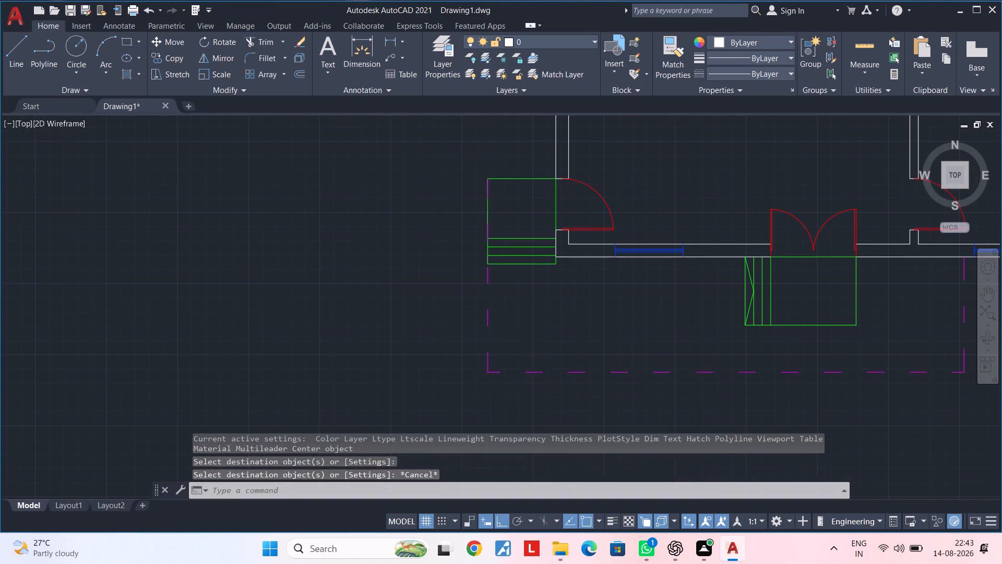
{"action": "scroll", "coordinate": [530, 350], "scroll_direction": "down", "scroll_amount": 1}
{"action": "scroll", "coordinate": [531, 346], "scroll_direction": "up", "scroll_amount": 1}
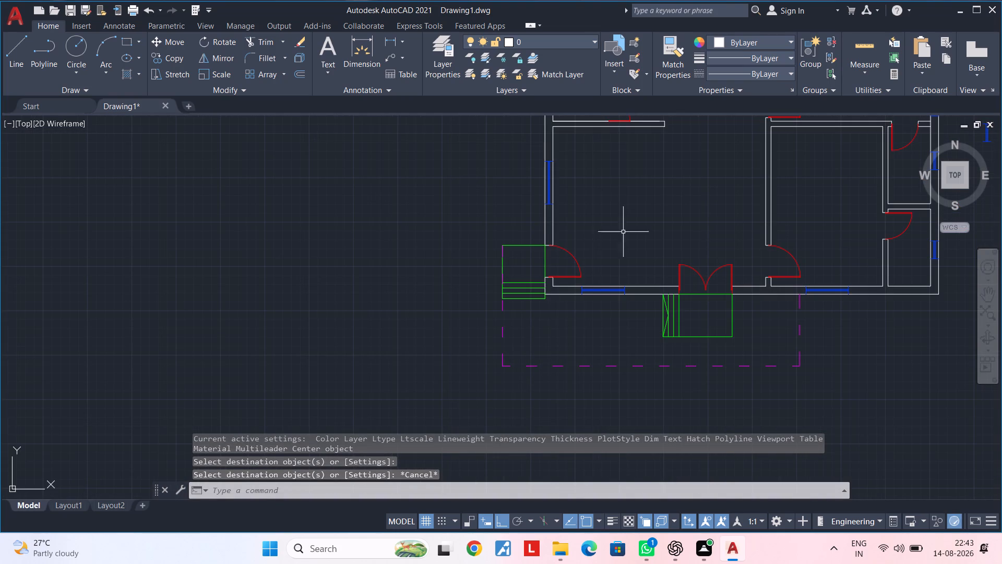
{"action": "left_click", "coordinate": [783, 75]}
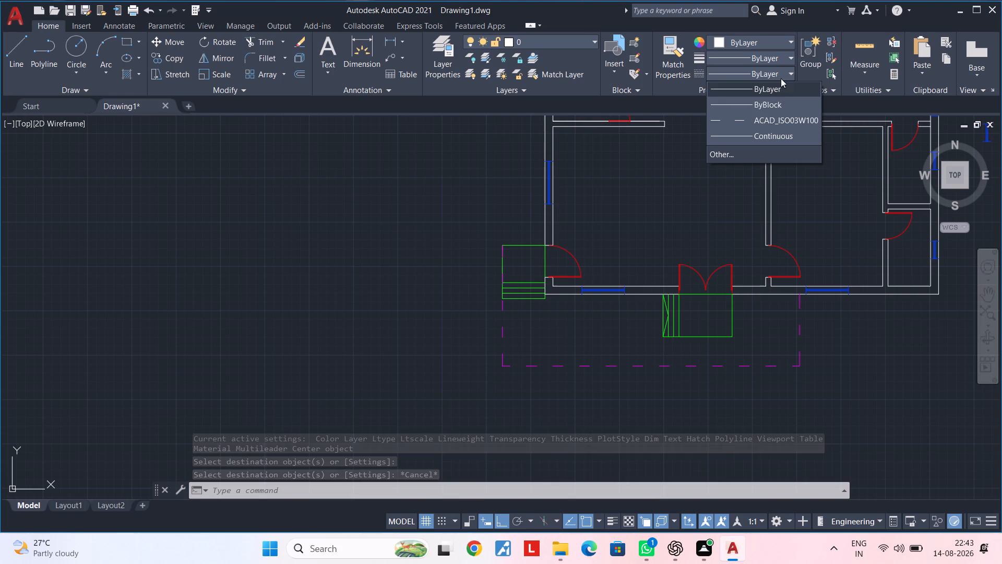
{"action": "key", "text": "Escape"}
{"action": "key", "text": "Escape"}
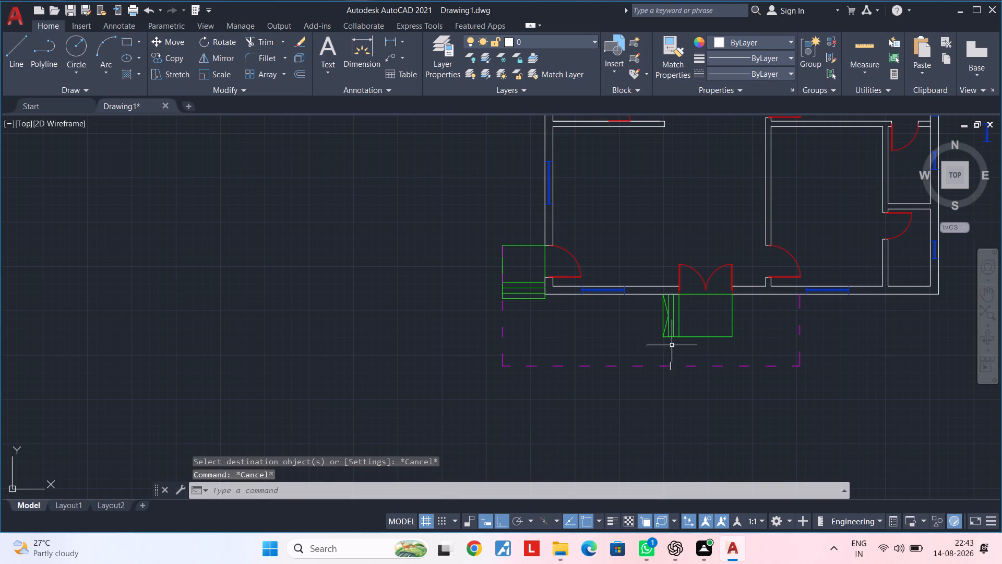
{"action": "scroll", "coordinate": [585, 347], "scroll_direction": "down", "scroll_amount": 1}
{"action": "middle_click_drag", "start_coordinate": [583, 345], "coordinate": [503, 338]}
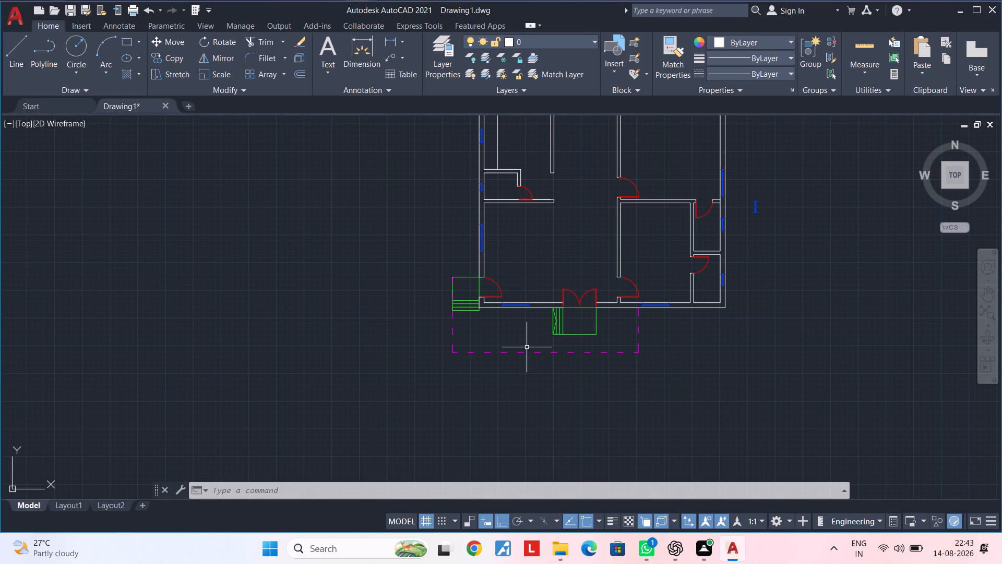
Draw a vertical line about 7'-8" long southward from the house's southeast outer wall corner.
{"action": "key", "text": "Escape"}
{"action": "key", "text": "Escape"}
{"action": "scroll", "coordinate": [706, 326], "scroll_direction": "up", "scroll_amount": 2}
{"action": "middle_click_drag", "start_coordinate": [717, 322], "coordinate": [638, 340]}
{"action": "key", "text": "Escape"}
{"action": "key", "text": "Escape"}
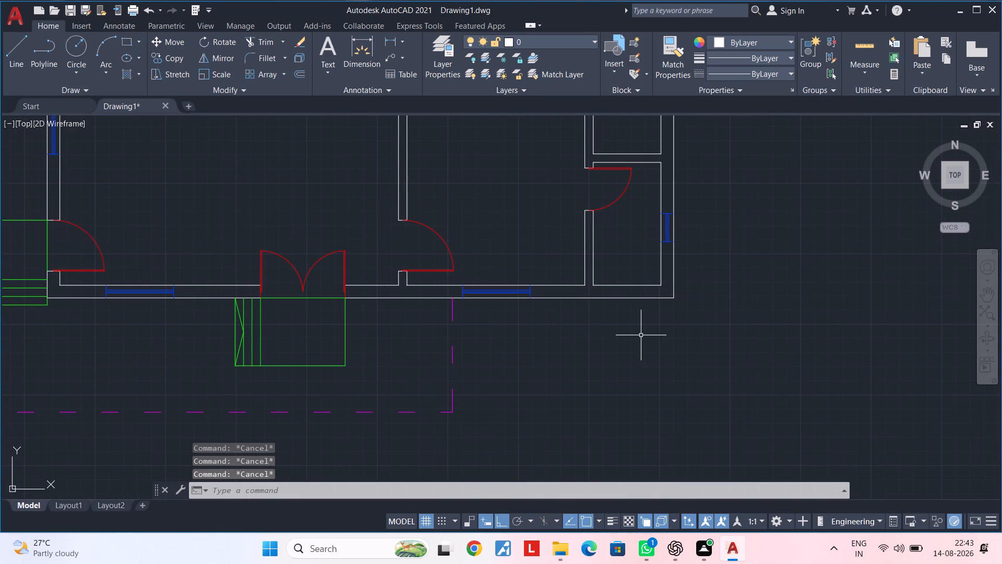
{"action": "type", "text": "l"}
{"action": "key", "text": "space"}
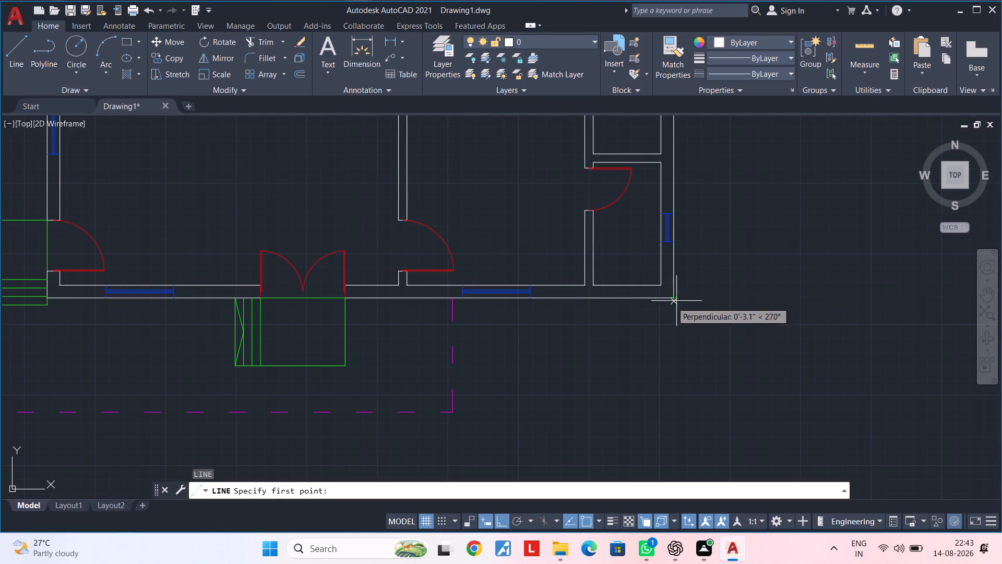
{"action": "left_click", "coordinate": [677, 301]}
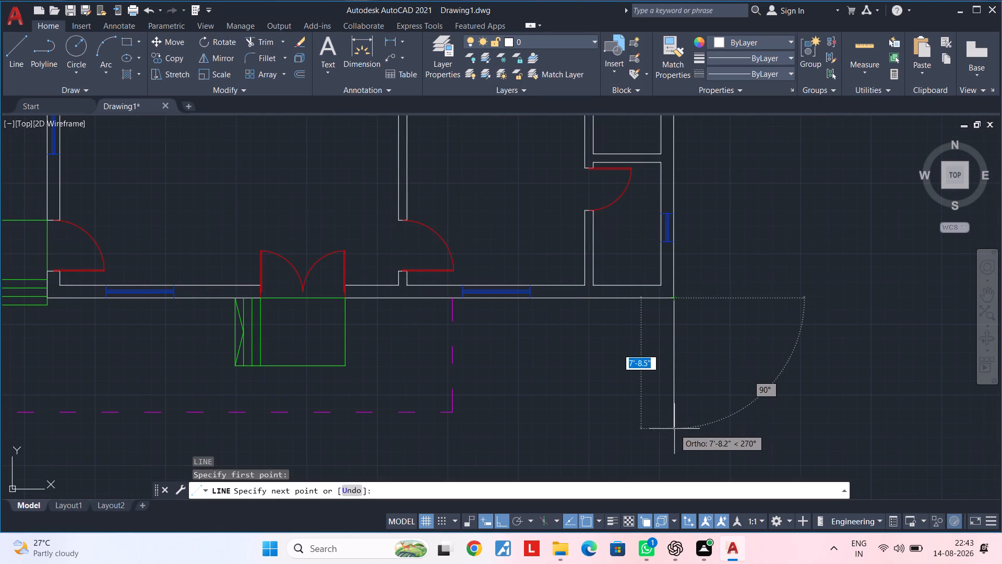
{"action": "left_click", "coordinate": [674, 429]}
{"action": "key", "text": "Escape"}
{"action": "key", "text": "Escape"}
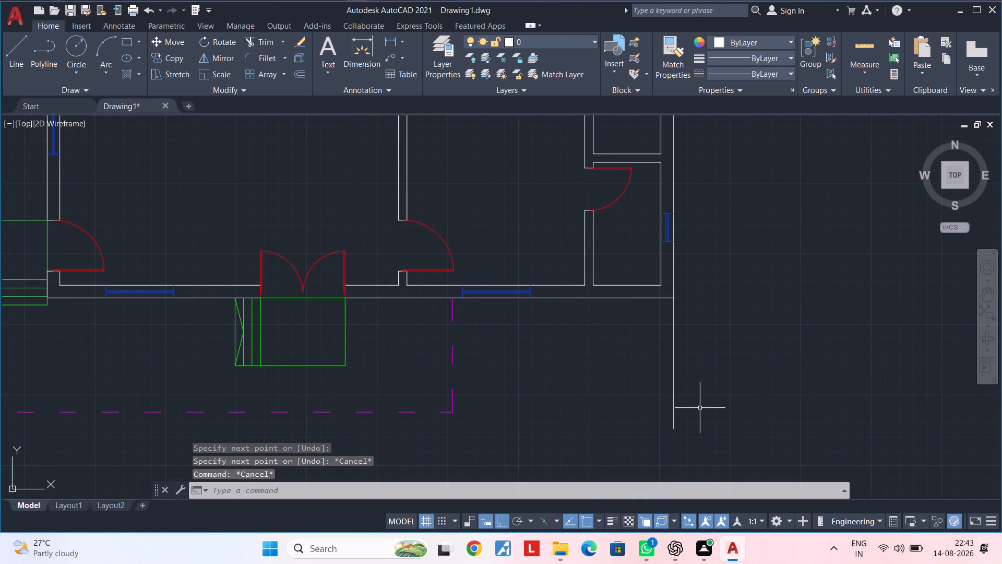
{"action": "key", "text": "Escape"}
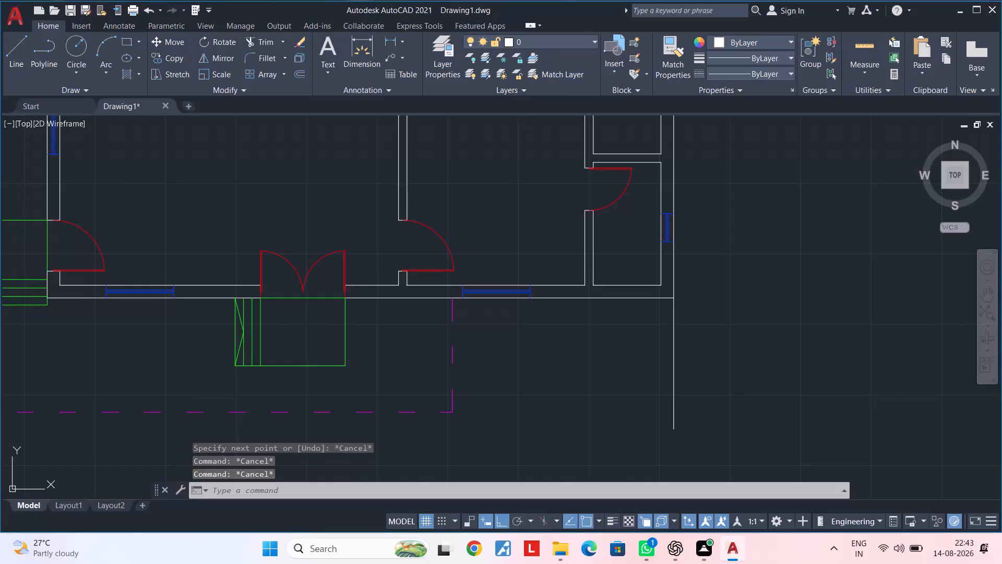
{"action": "key", "text": "Escape"}
{"action": "key", "text": "Escape"}
Draw a horizontal line from the dashed magenta outline's southeast corner eastward past the new vertical line.
{"action": "type", "text": "l"}
{"action": "key", "text": "space"}
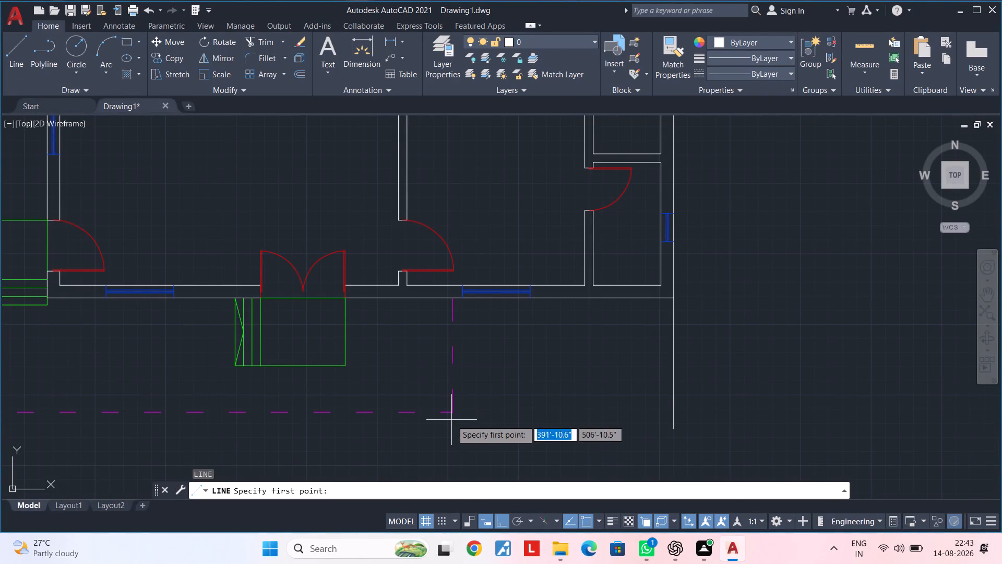
{"action": "left_click", "coordinate": [451, 412]}
{"action": "left_click", "coordinate": [720, 405]}
{"action": "key", "text": "Escape"}
{"action": "key", "text": "Escape"}
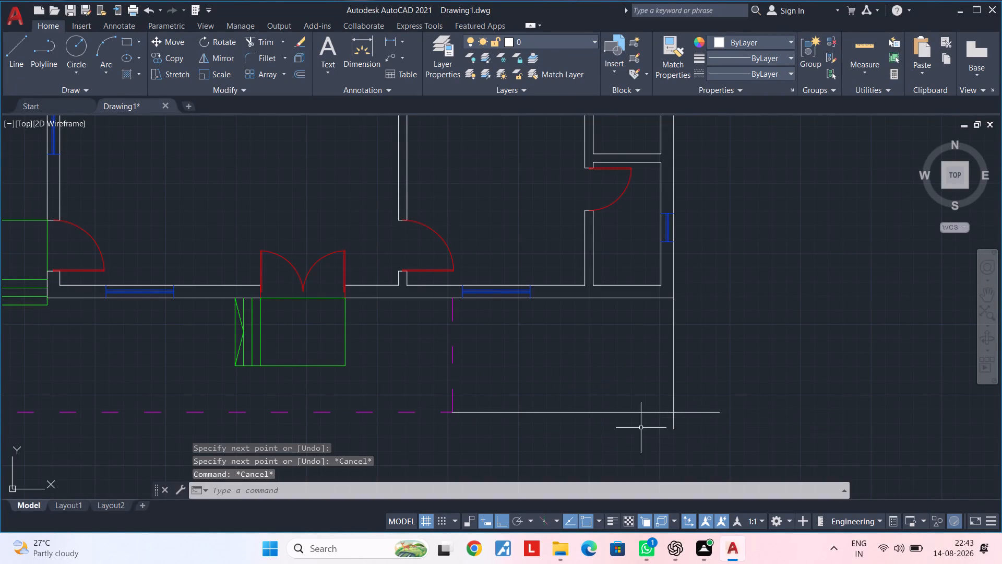
{"action": "middle_click_drag", "start_coordinate": [641, 428], "coordinate": [655, 417]}
{"action": "key", "text": "Escape"}
{"action": "key", "text": "Escape"}
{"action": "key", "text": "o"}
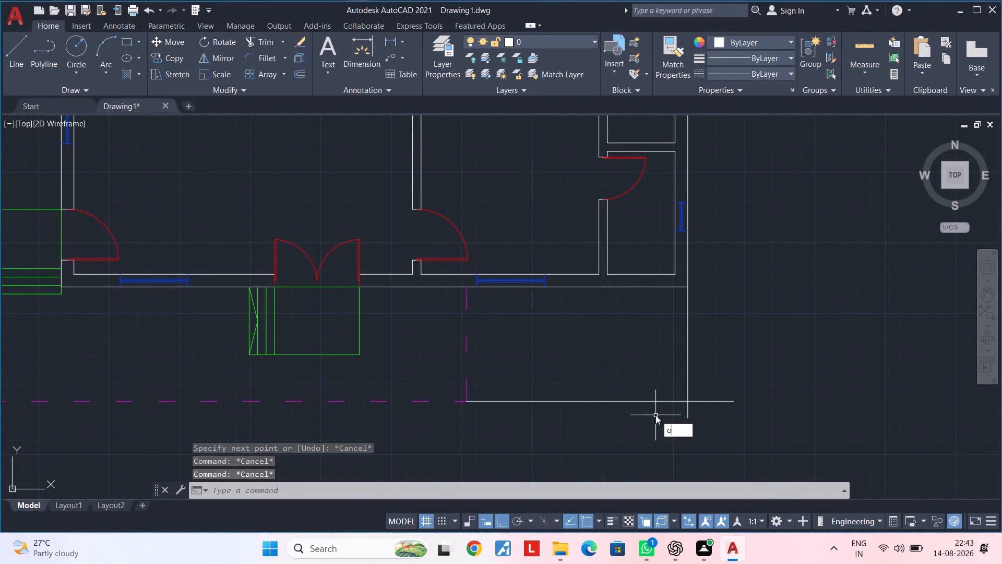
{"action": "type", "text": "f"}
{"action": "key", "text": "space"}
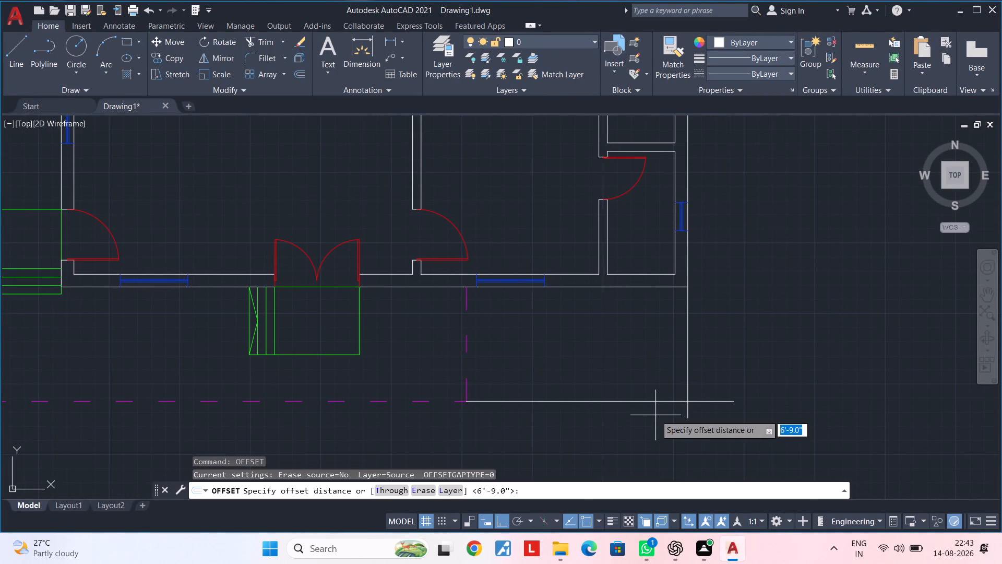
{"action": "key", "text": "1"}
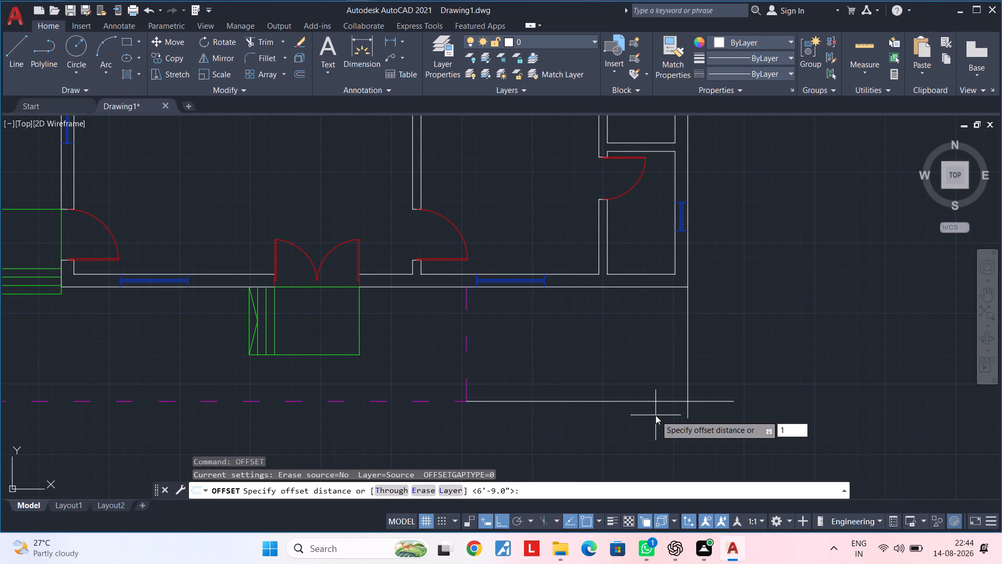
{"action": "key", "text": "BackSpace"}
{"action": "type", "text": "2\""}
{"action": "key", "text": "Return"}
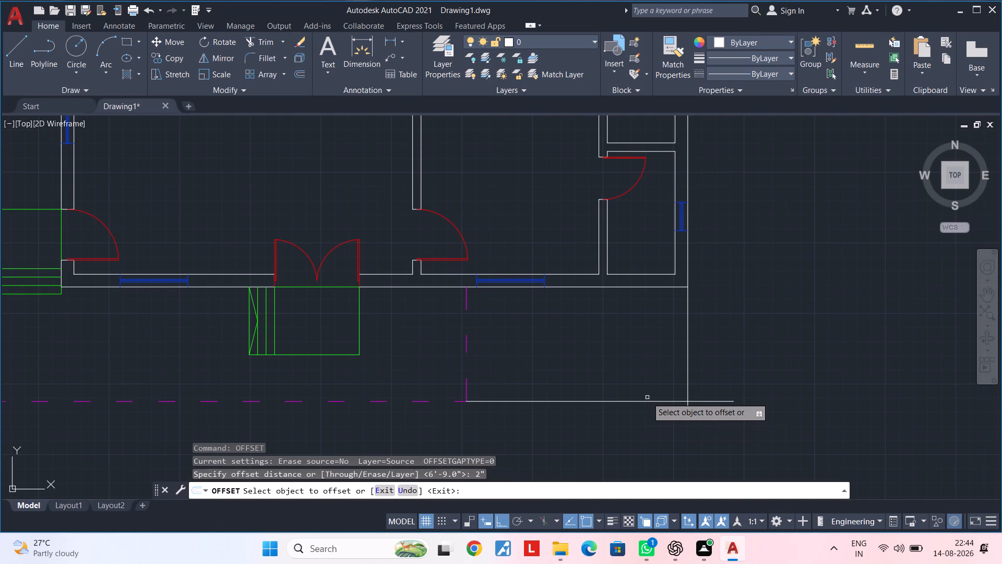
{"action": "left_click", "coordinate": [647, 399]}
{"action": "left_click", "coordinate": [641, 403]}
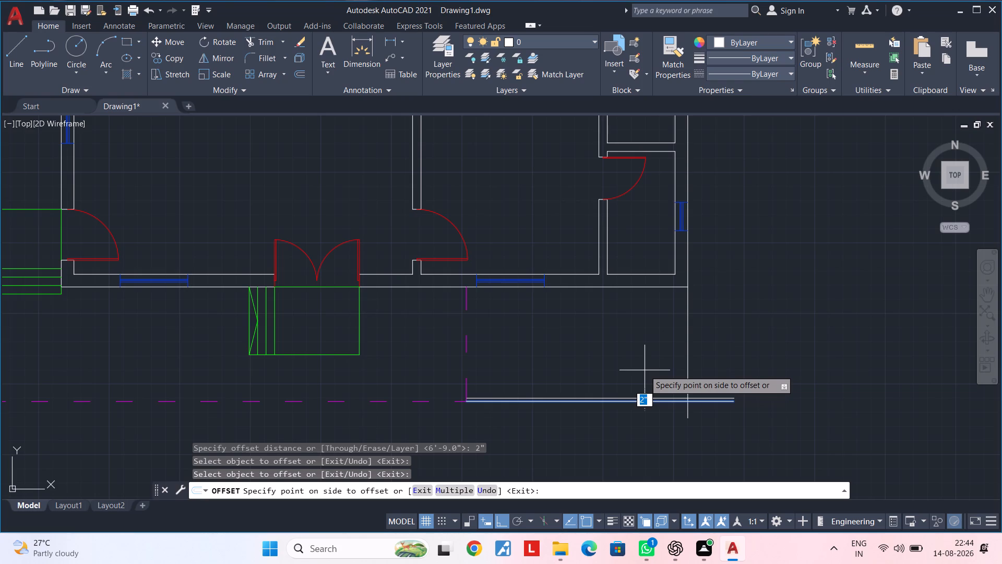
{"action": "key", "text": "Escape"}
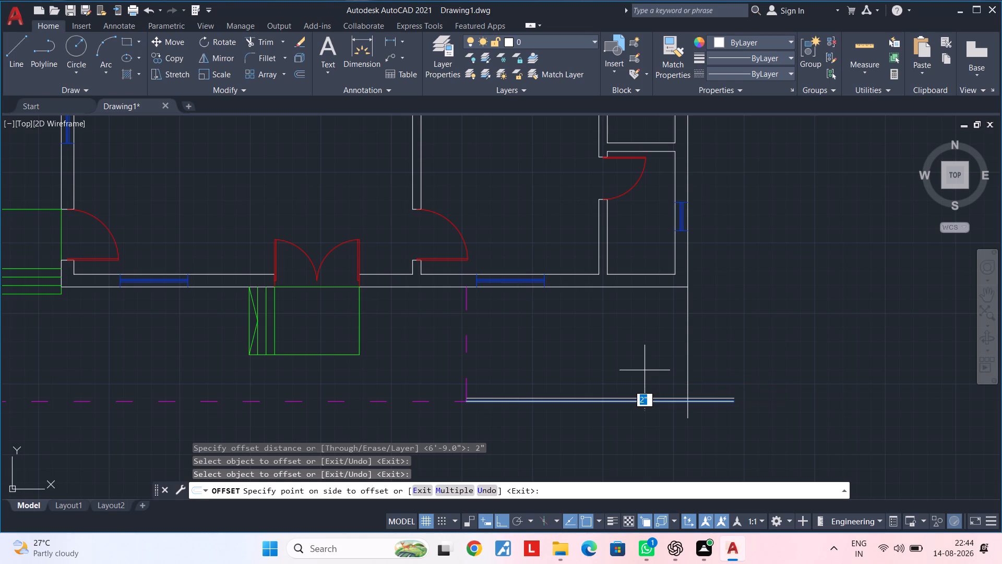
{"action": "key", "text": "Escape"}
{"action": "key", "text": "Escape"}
Offset the new horizontal line 3" toward the house.
{"action": "type", "text": "of"}
{"action": "key", "text": "space"}
{"action": "key", "text": "3"}
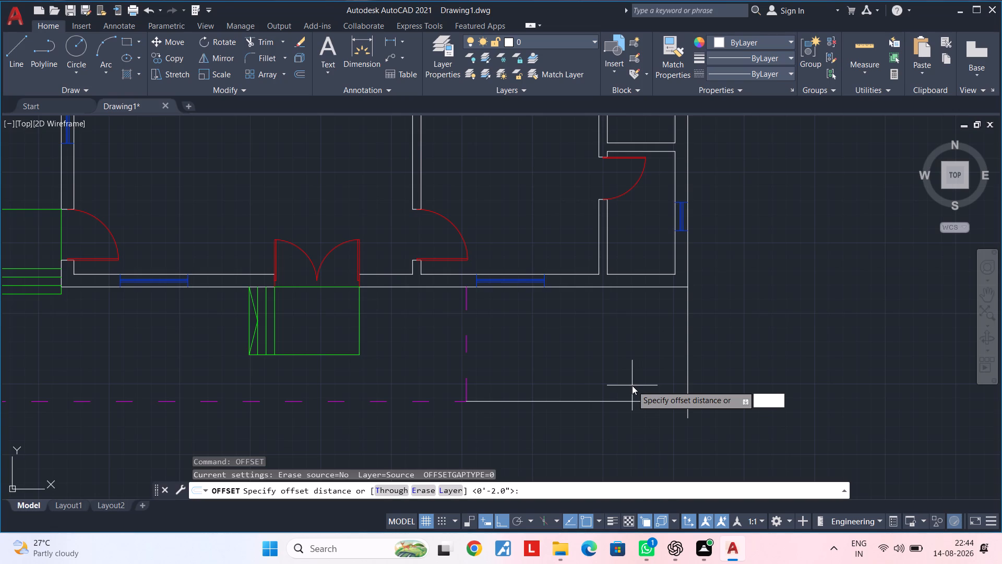
{"action": "key", "text": "shift+quotedbl"}
{"action": "key", "text": "Return"}
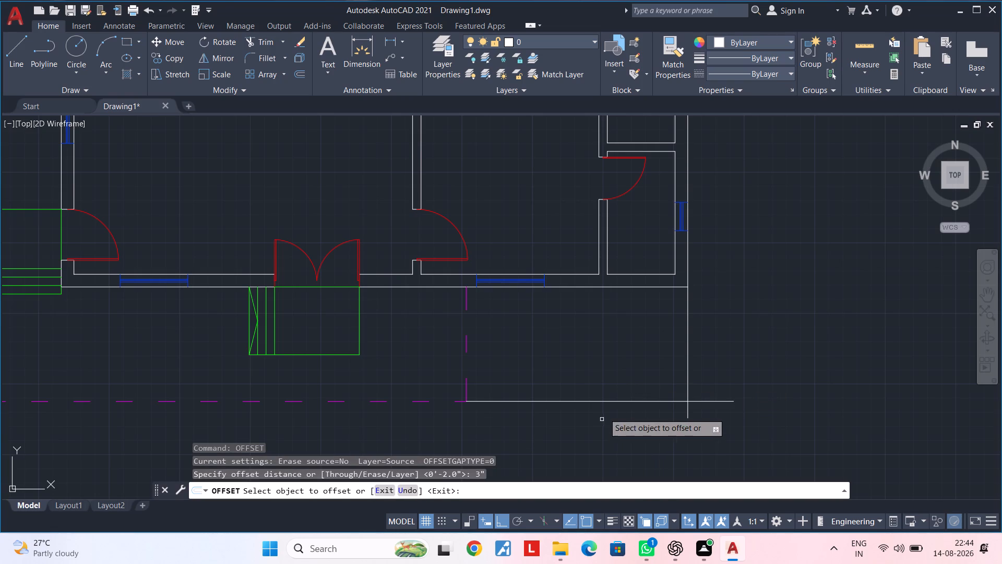
{"action": "left_click", "coordinate": [605, 403]}
{"action": "left_click", "coordinate": [606, 360]}
{"action": "key", "text": "Escape"}
{"action": "key", "text": "Escape"}
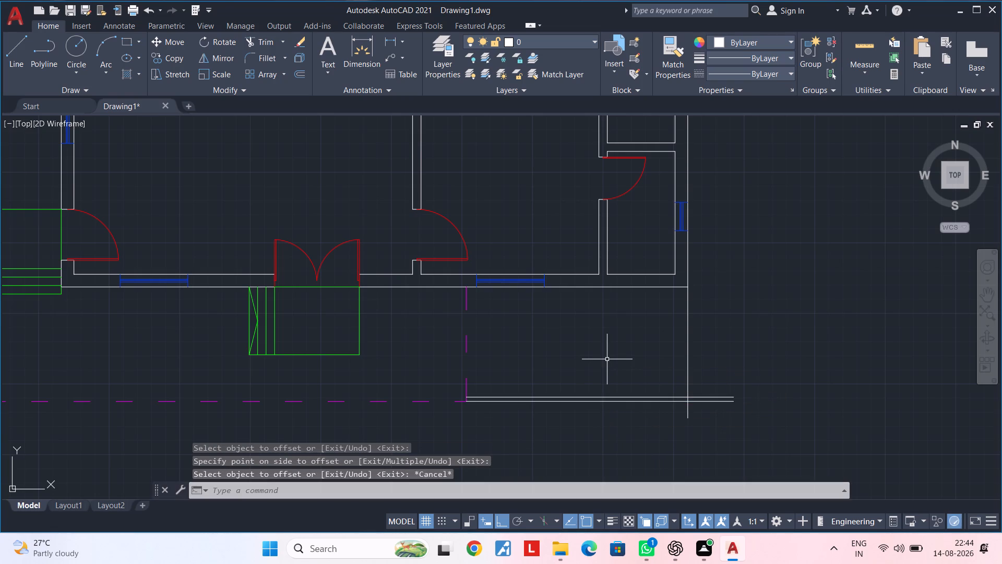
Trim away the original horizontal line and the line ends overhanging the southeast corner, keeping the offset line as the stair area's front edge.
{"action": "key", "text": "t"}
{"action": "key", "text": "r"}
{"action": "key", "text": "space"}
{"action": "left_click", "coordinate": [610, 402]}
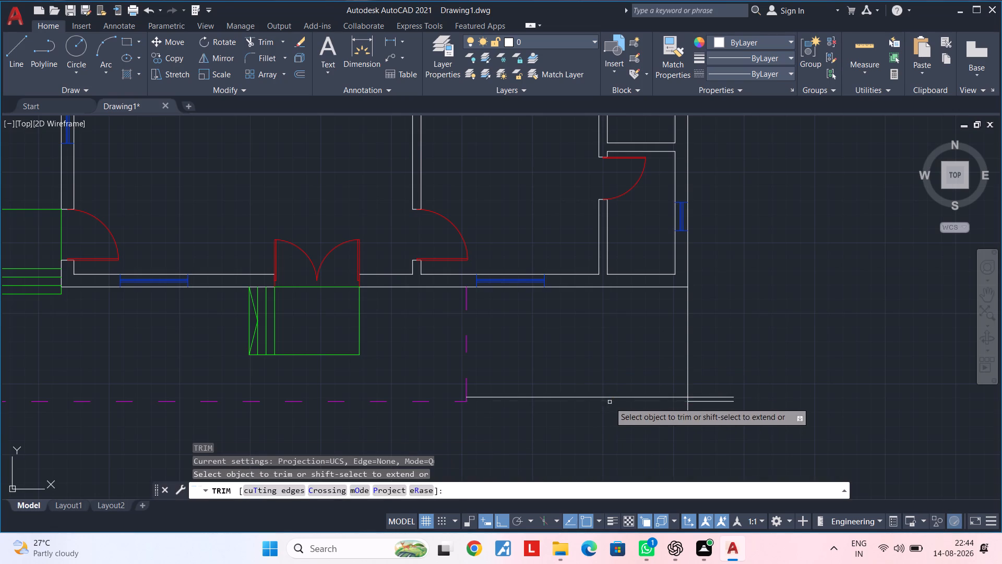
{"action": "left_click", "coordinate": [688, 402]}
{"action": "left_click", "coordinate": [688, 403]}
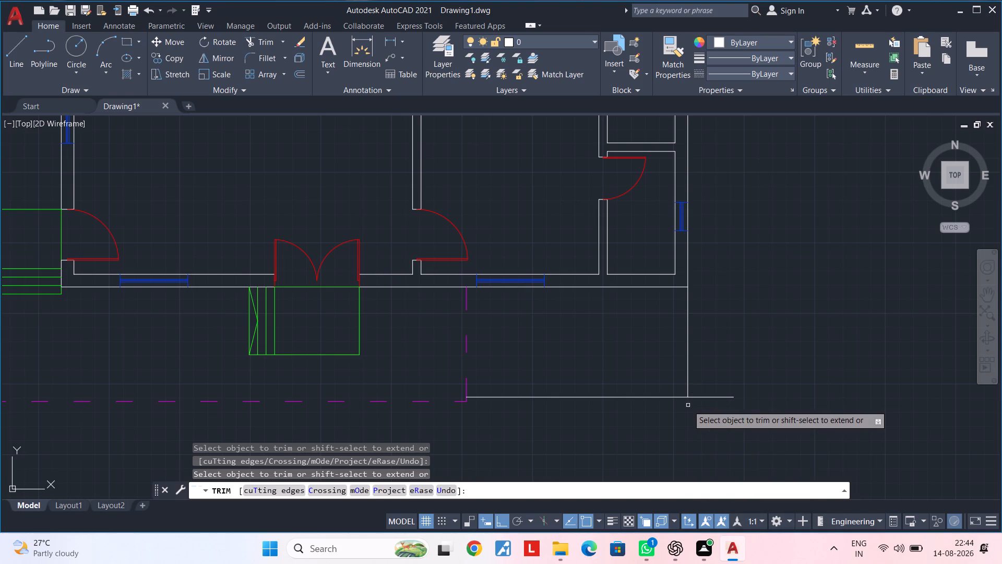
{"action": "left_click", "coordinate": [695, 398]}
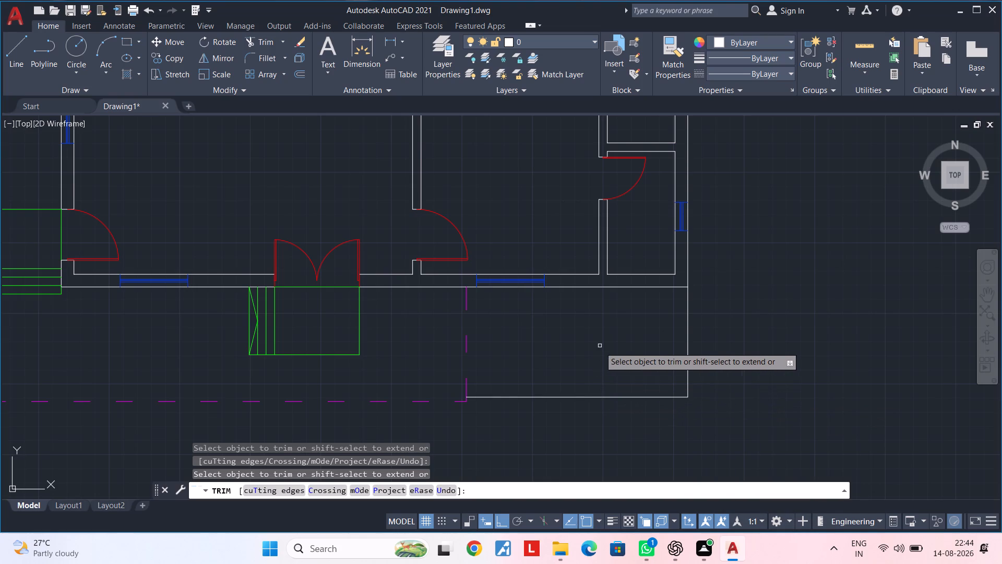
{"action": "middle_click_drag", "start_coordinate": [588, 372], "coordinate": [625, 351]}
{"action": "key", "text": "Escape"}
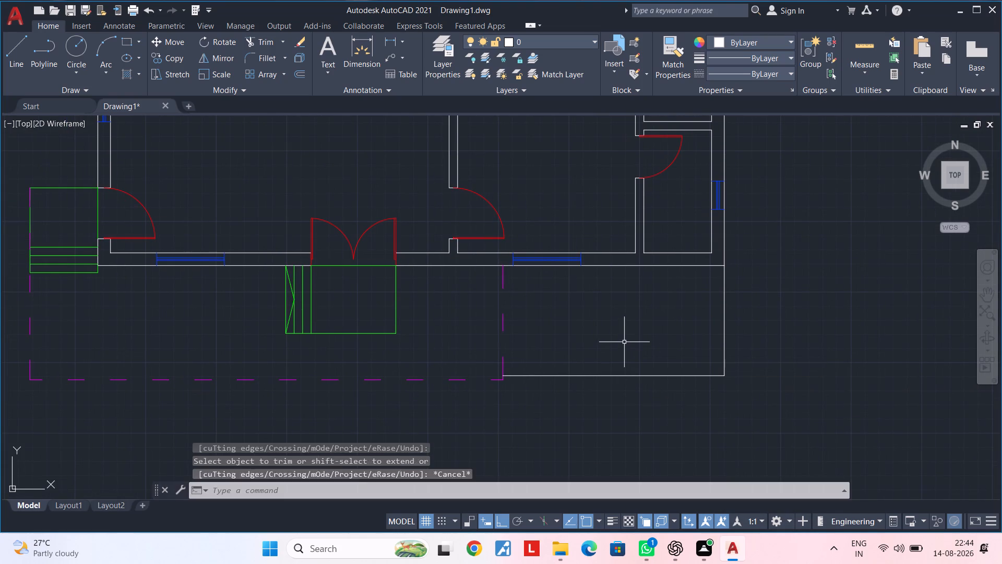
{"action": "key", "text": "Escape"}
{"action": "key", "text": "Escape"}
{"action": "key", "text": "Escape"}
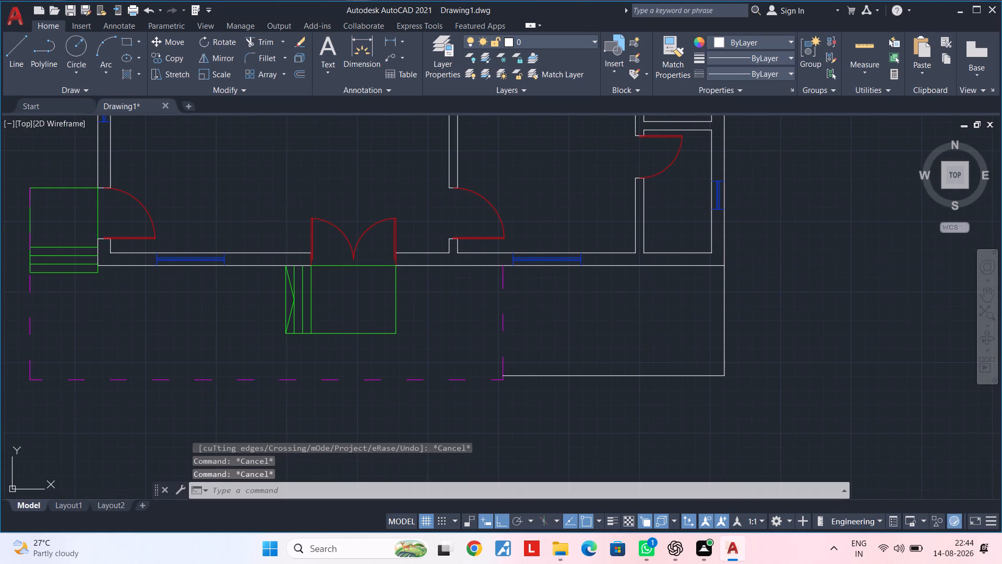
{"action": "key", "text": "Escape"}
{"action": "key", "text": "Escape"}
Offset the stair area's east edge 3' inward to mark the landing.
{"action": "type", "text": "of"}
{"action": "key", "text": "space"}
{"action": "key", "text": "3"}
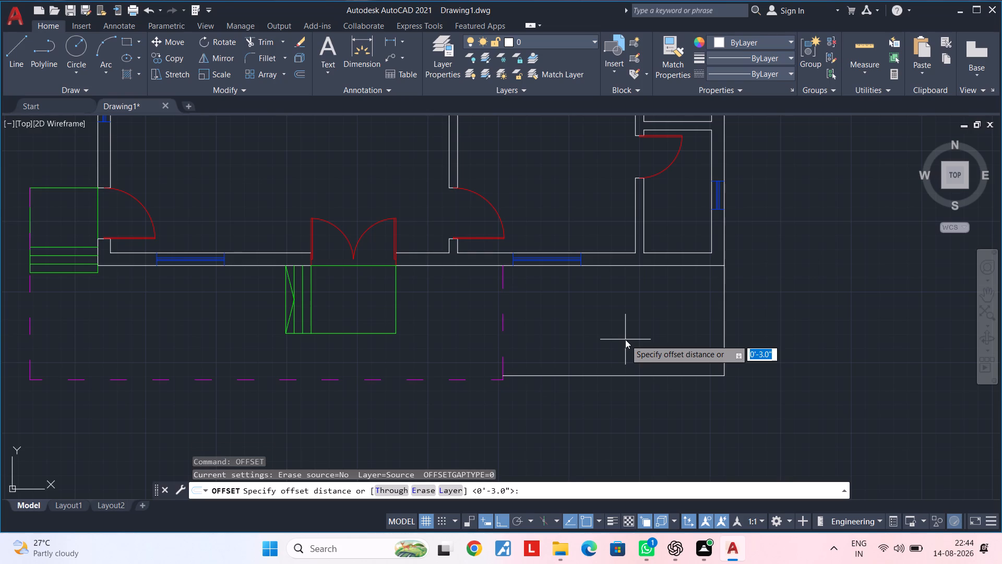
{"action": "key", "text": "apostrophe"}
{"action": "key", "text": "Return"}
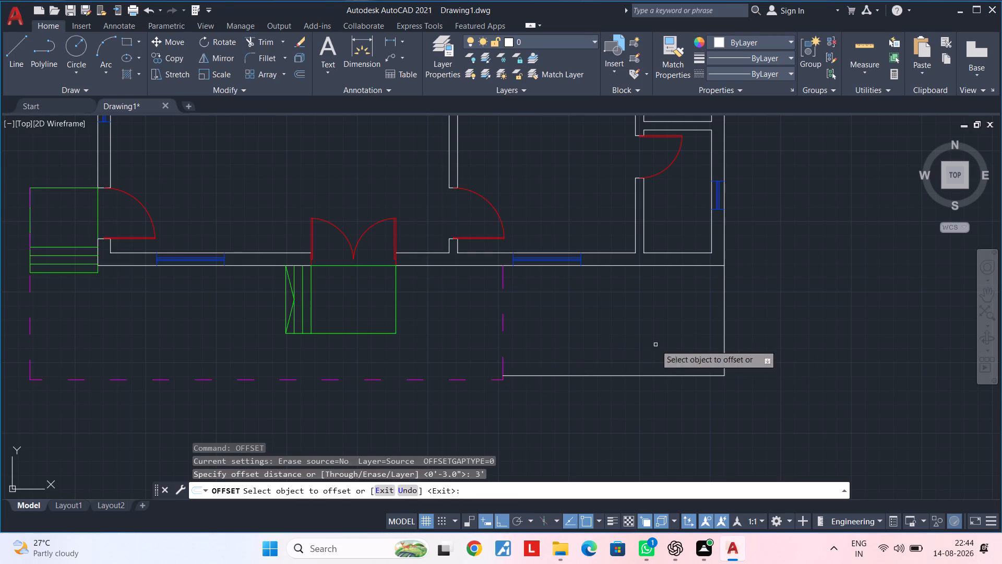
{"action": "left_click", "coordinate": [724, 331]}
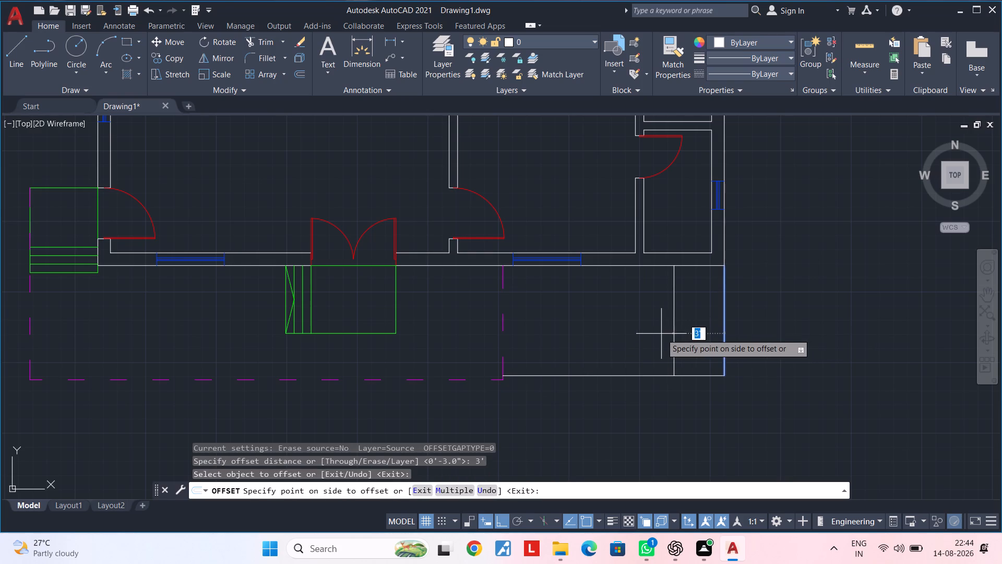
{"action": "left_click", "coordinate": [661, 334]}
{"action": "middle_click_drag", "start_coordinate": [654, 329], "coordinate": [637, 333]}
{"action": "key", "text": "space"}
Offset the landing line westward at 10" spacing, repeating from each new line to lay out nine stair tread lines.
{"action": "key", "text": "space"}
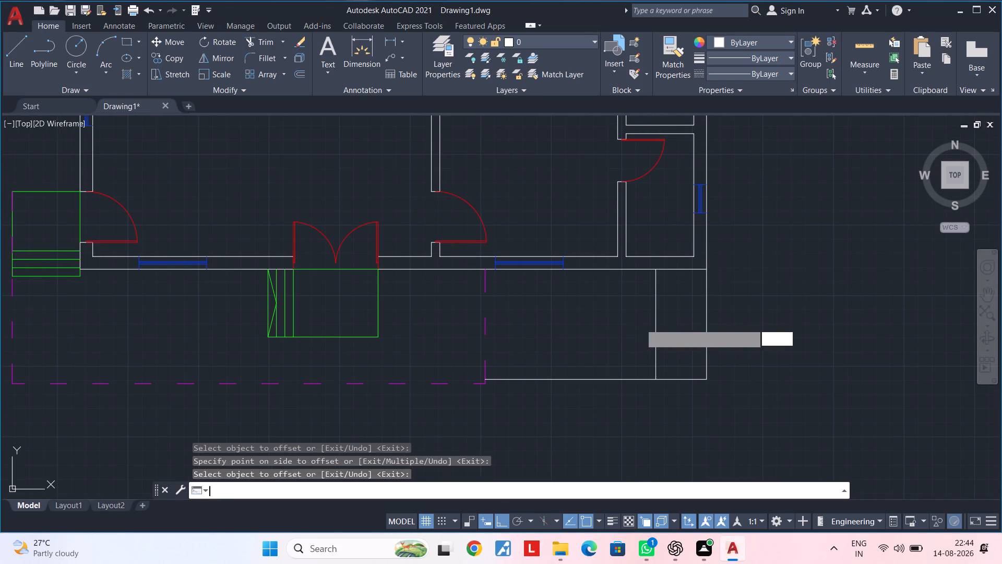
{"action": "type", "text": "10\""}
{"action": "key", "text": "Return"}
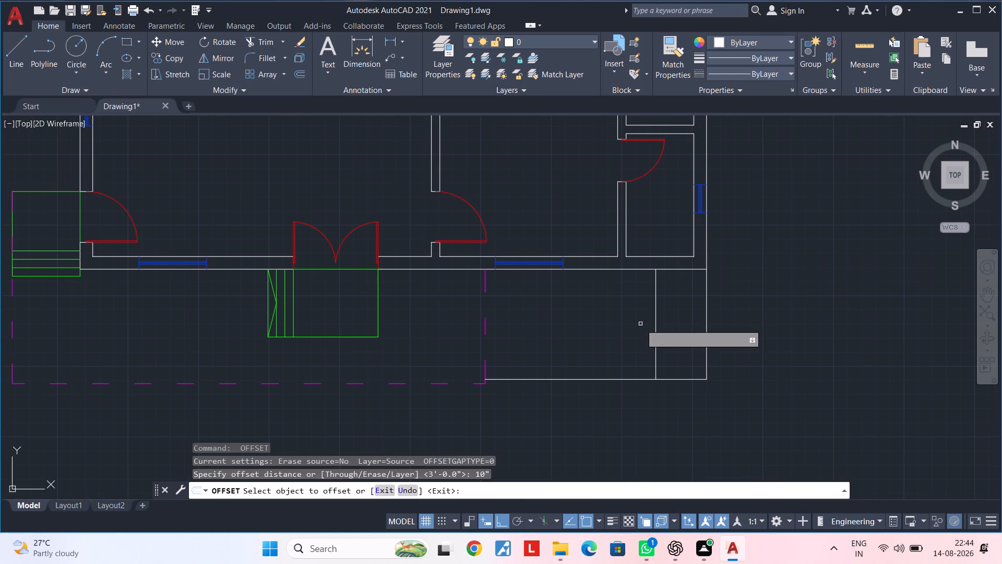
{"action": "double_click", "coordinate": [655, 321]}
{"action": "left_click_drag", "start_coordinate": [603, 329], "coordinate": [609, 329]}
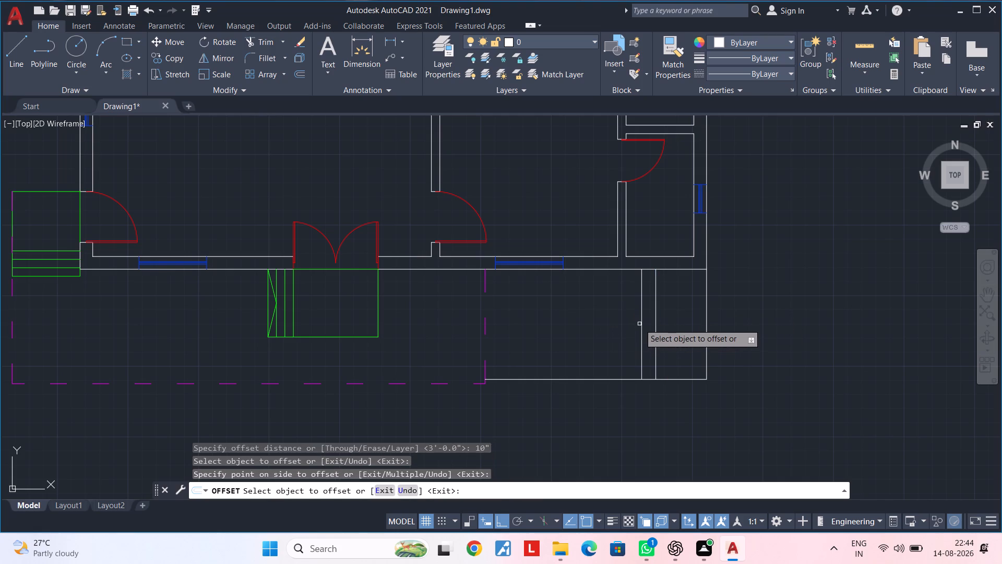
{"action": "left_click", "coordinate": [641, 323]}
{"action": "left_click", "coordinate": [608, 327]}
{"action": "left_click", "coordinate": [627, 324]}
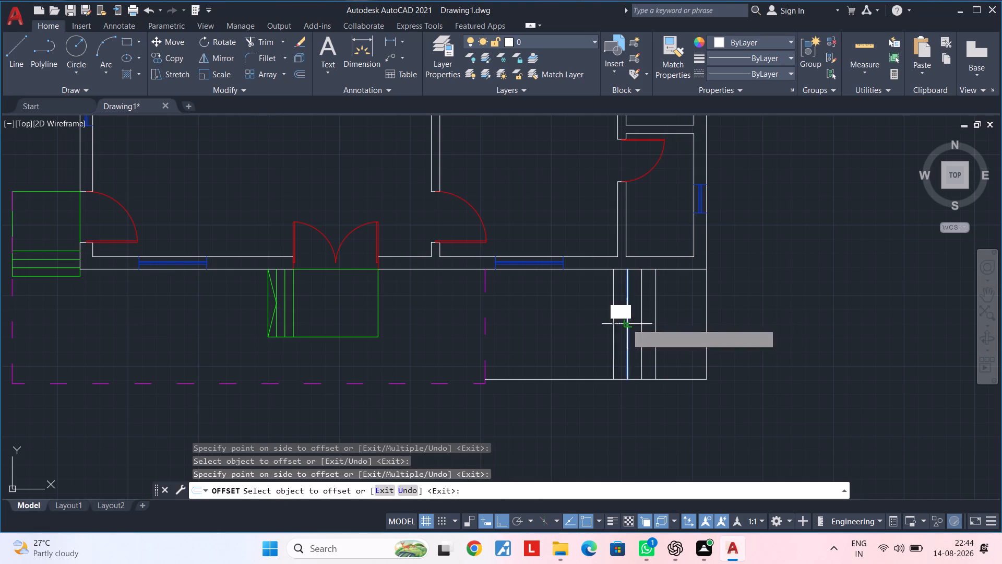
{"action": "left_click", "coordinate": [610, 324]}
{"action": "left_click", "coordinate": [614, 324]}
{"action": "left_click", "coordinate": [587, 327]}
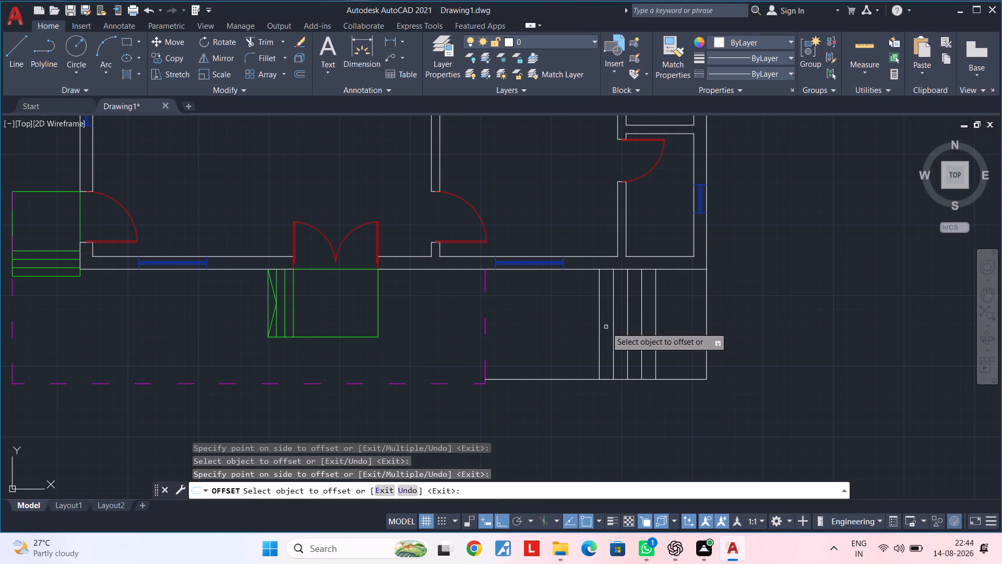
{"action": "left_click", "coordinate": [600, 327]}
{"action": "left_click", "coordinate": [575, 327]}
{"action": "left_click", "coordinate": [585, 327]}
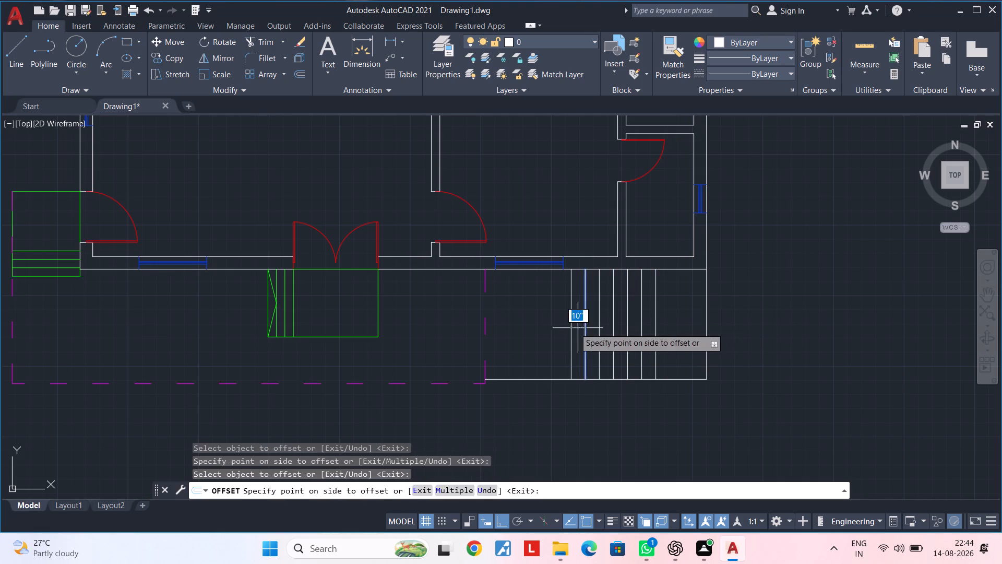
{"action": "left_click", "coordinate": [570, 328]}
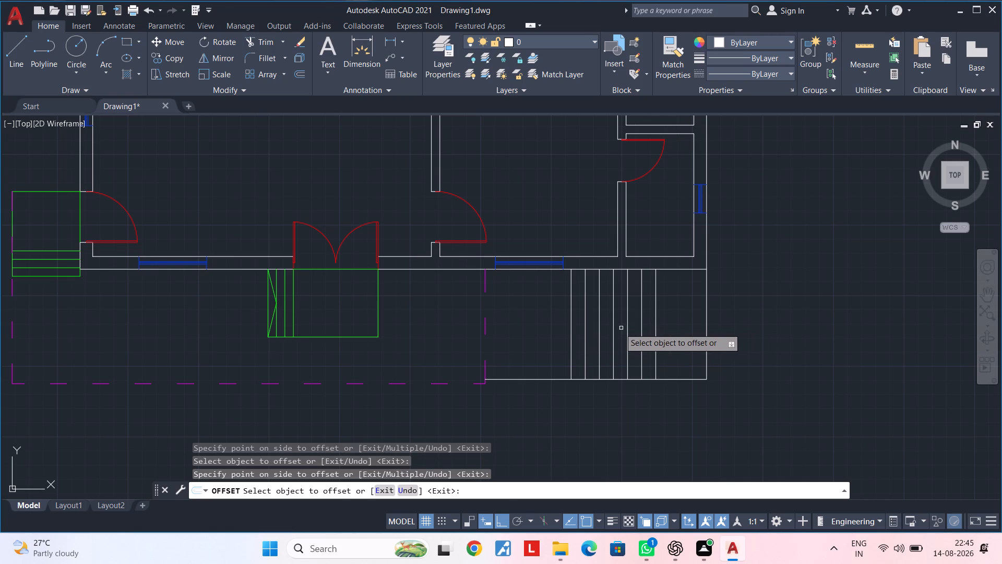
{"action": "left_click", "coordinate": [571, 333]}
{"action": "left_click", "coordinate": [505, 334]}
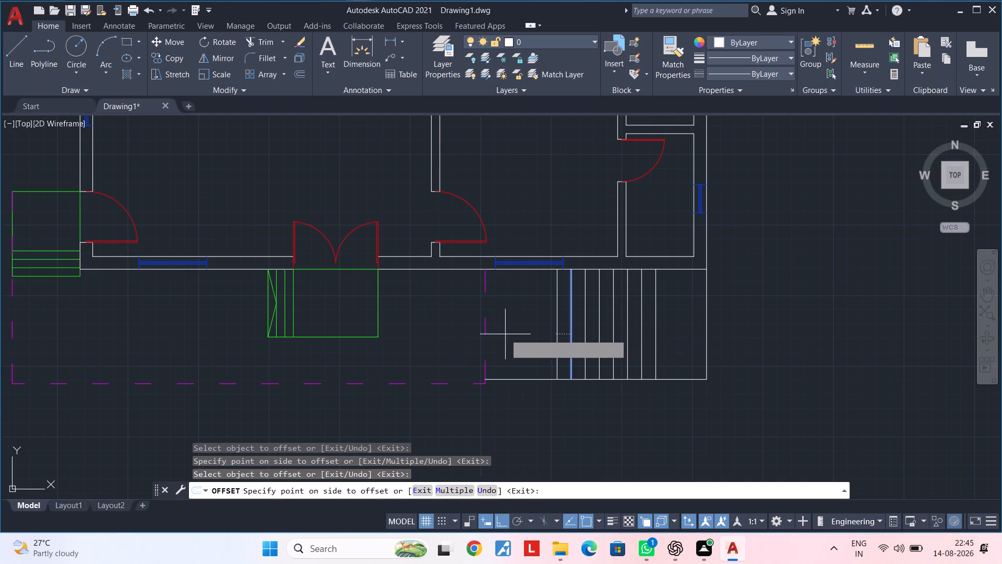
{"action": "left_click", "coordinate": [555, 329]}
{"action": "left_click", "coordinate": [516, 333]}
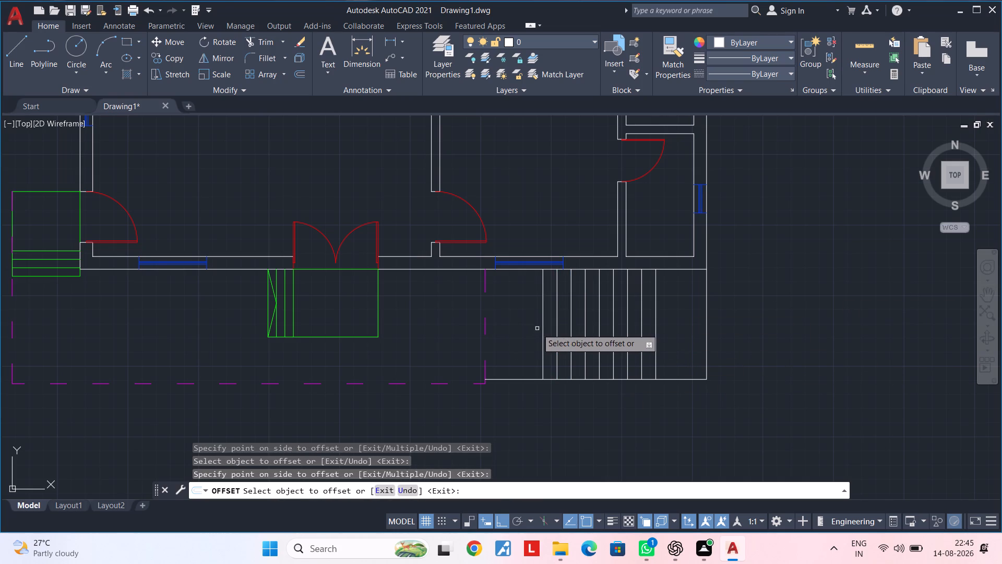
{"action": "left_click_drag", "start_coordinate": [541, 327], "coordinate": [536, 327]}
{"action": "left_click", "coordinate": [517, 330]}
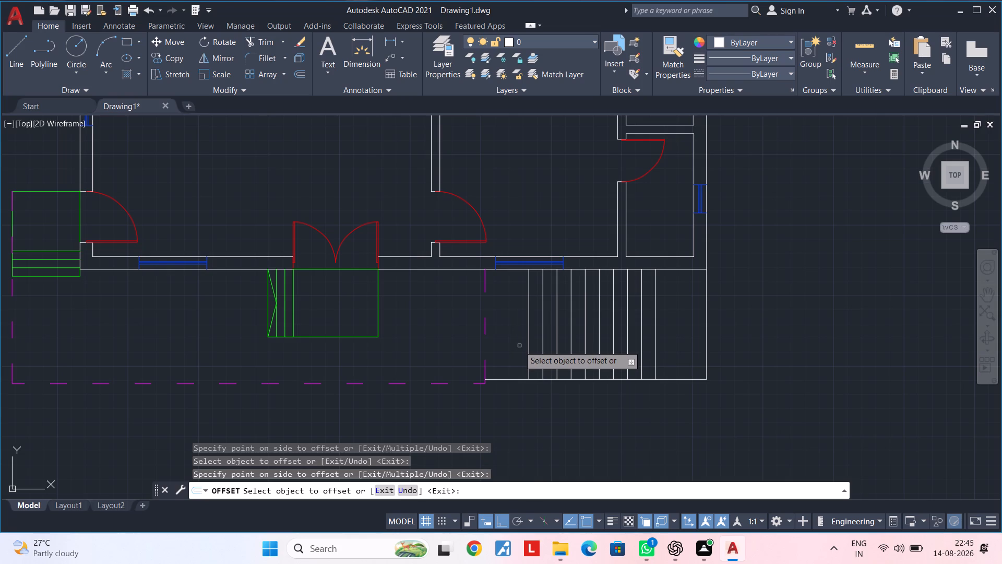
Draw a horizontal centre line across the stair treads, from the landing line's midpoint to the westernmost tread line.
{"action": "key", "text": "Escape"}
{"action": "key", "text": "Escape"}
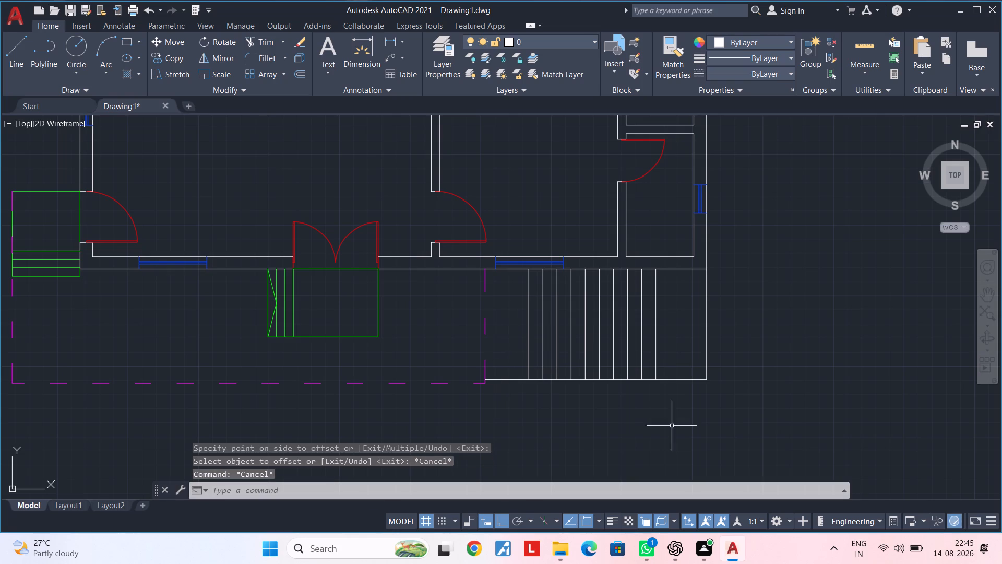
{"action": "middle_click_drag", "start_coordinate": [633, 393], "coordinate": [601, 401]}
{"action": "key", "text": "Escape"}
{"action": "key", "text": "l"}
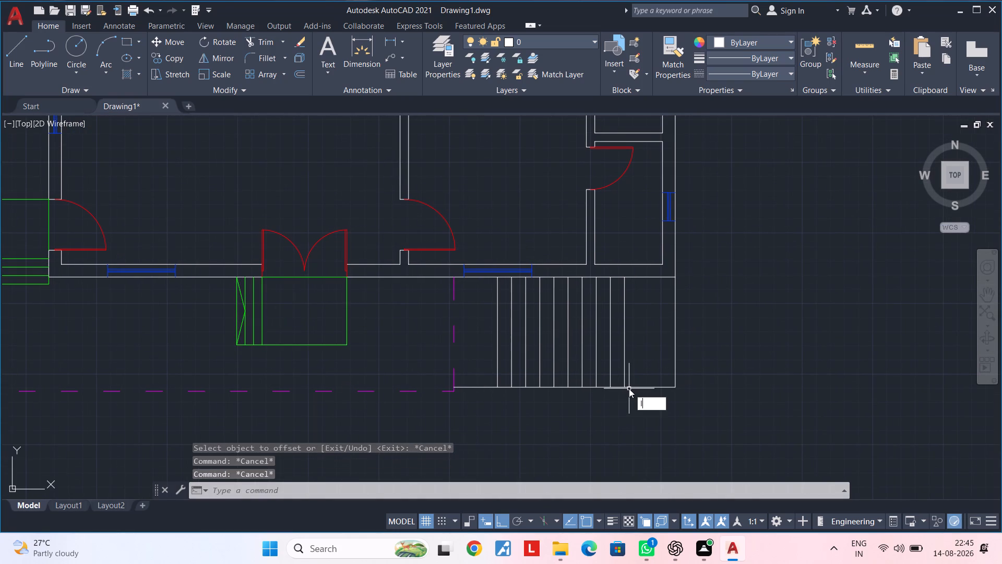
{"action": "key", "text": "space"}
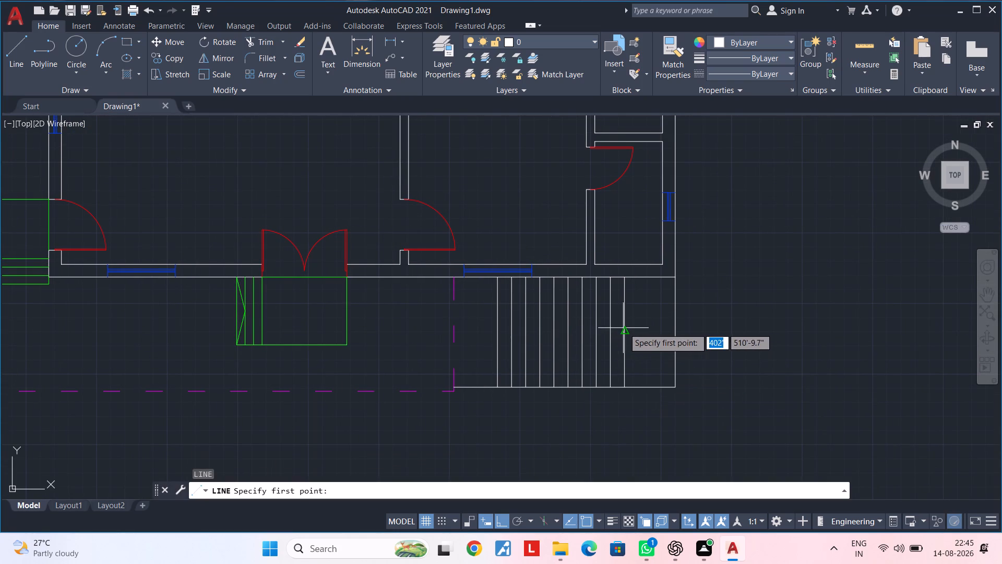
{"action": "left_click", "coordinate": [625, 330]}
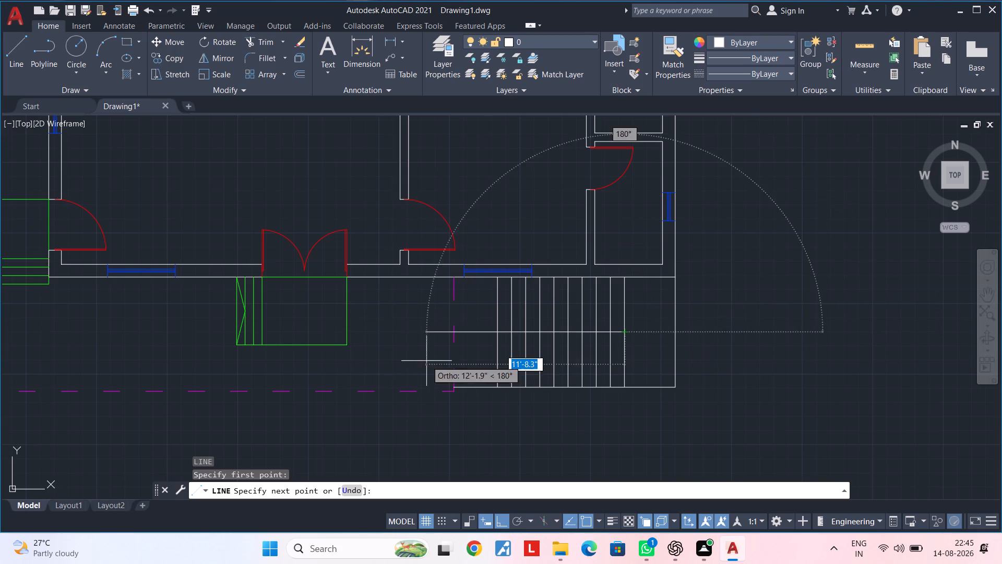
{"action": "left_click", "coordinate": [497, 335]}
{"action": "key", "text": "Escape"}
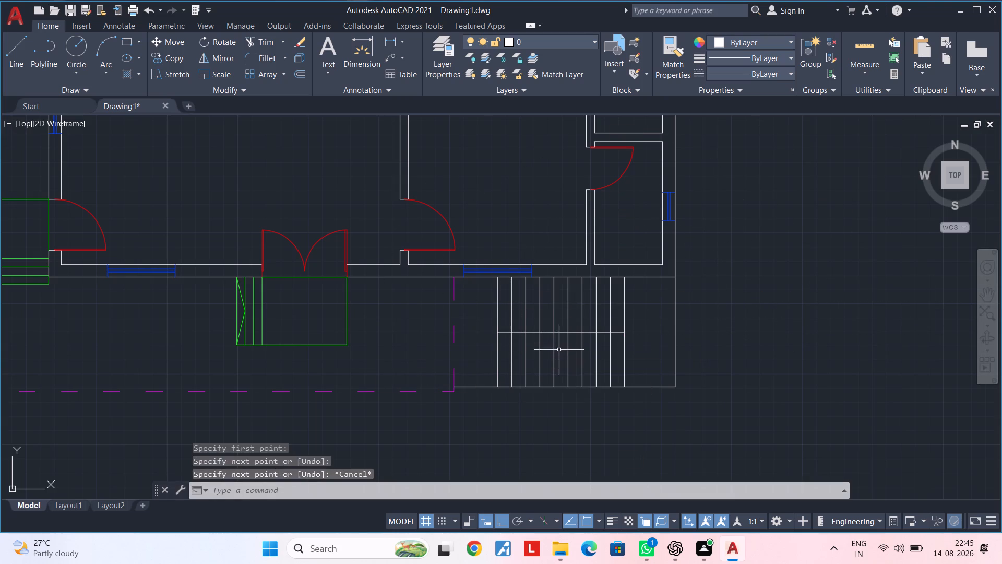
{"action": "key", "text": "Escape"}
{"action": "key", "text": "Escape"}
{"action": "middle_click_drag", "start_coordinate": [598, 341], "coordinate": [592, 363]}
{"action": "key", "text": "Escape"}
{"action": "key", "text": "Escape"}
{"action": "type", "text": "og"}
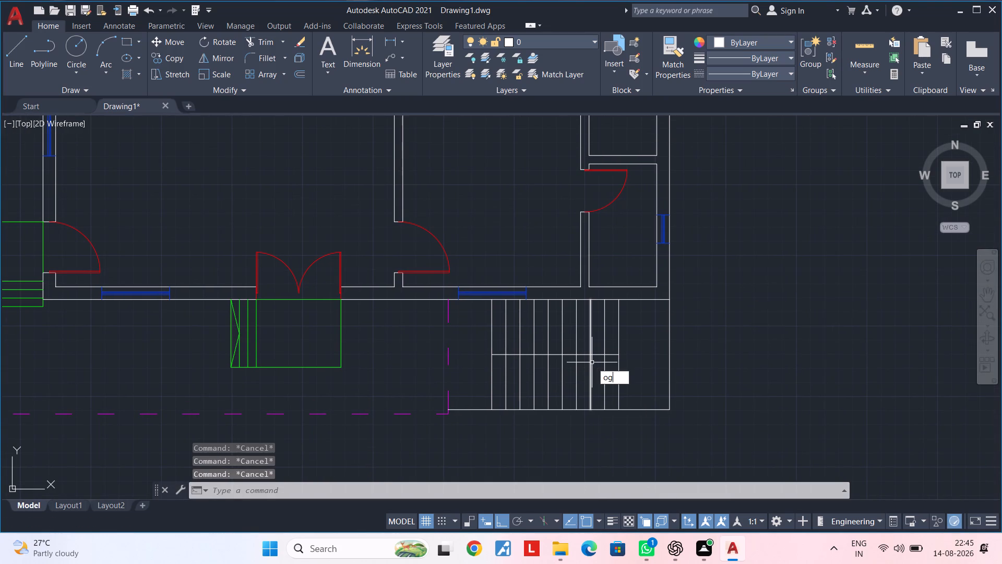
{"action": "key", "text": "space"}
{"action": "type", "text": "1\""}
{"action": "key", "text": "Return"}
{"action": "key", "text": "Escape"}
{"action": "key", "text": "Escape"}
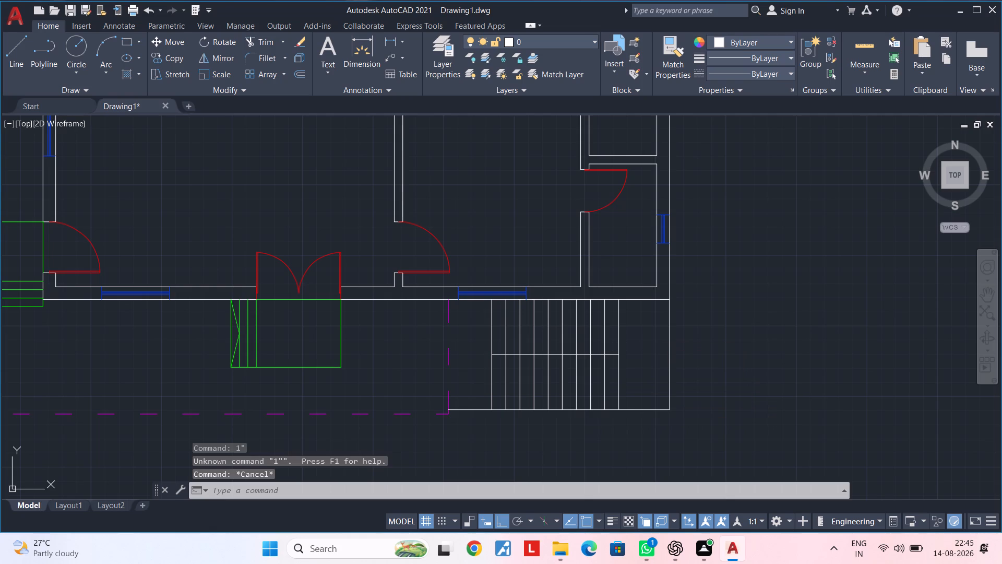
Offset the stair's horizontal centre line 1" to both its north and south sides.
{"action": "type", "text": "of 1\""}
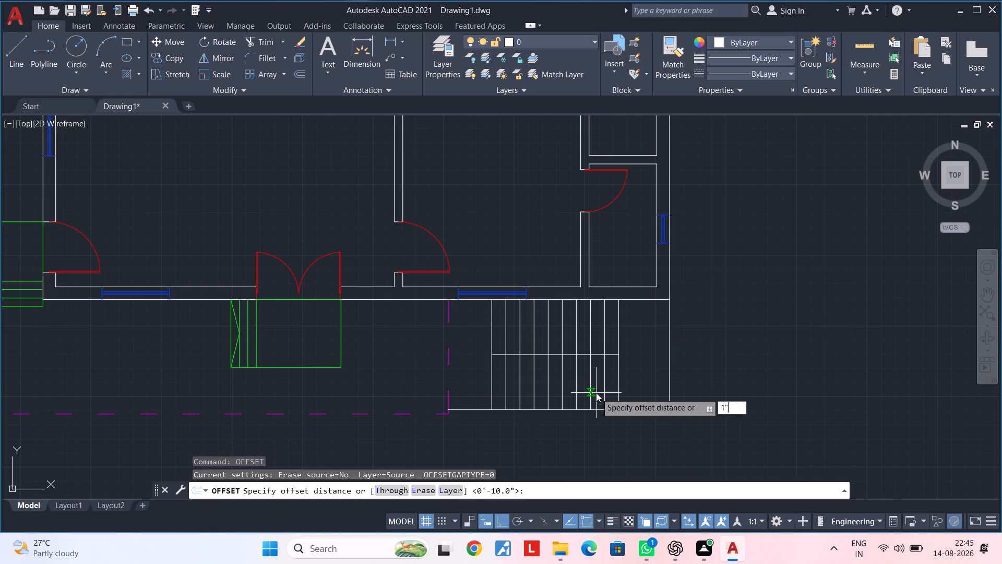
{"action": "key", "text": "Return"}
{"action": "scroll", "coordinate": [569, 354], "scroll_direction": "up", "scroll_amount": 2}
{"action": "left_click", "coordinate": [570, 354]}
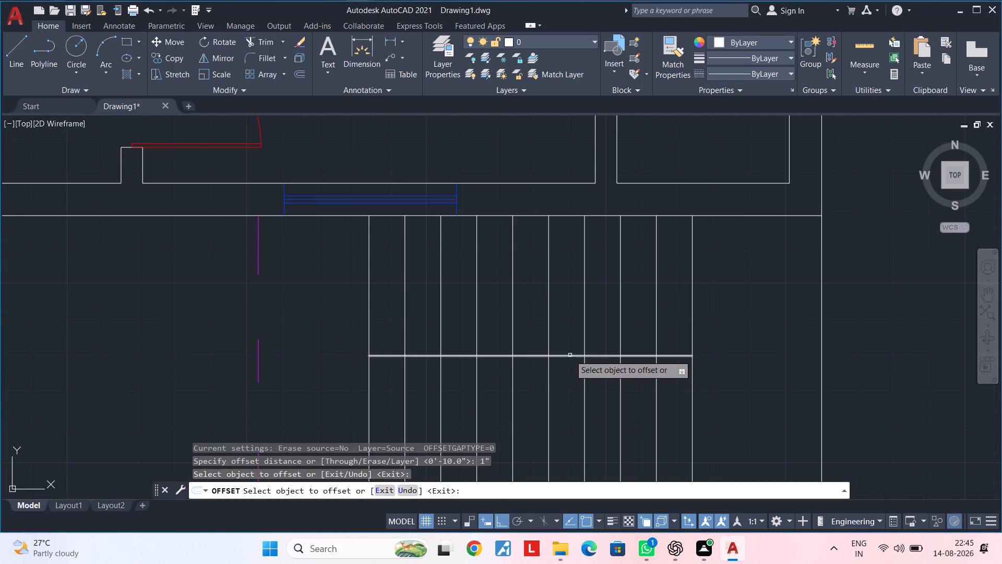
{"action": "left_click", "coordinate": [570, 356]}
{"action": "left_click", "coordinate": [572, 329]}
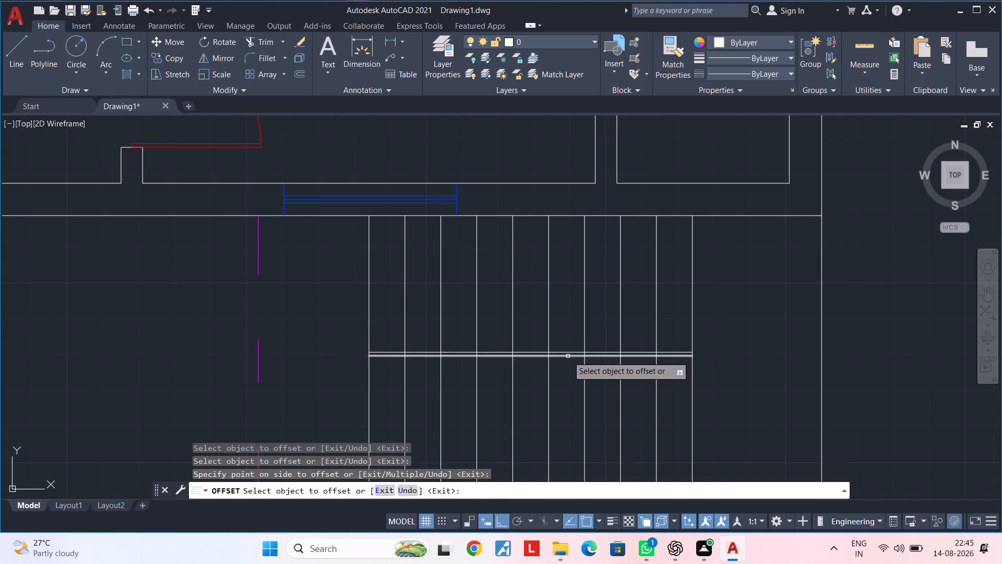
{"action": "left_click", "coordinate": [568, 356]}
{"action": "left_click", "coordinate": [569, 394]}
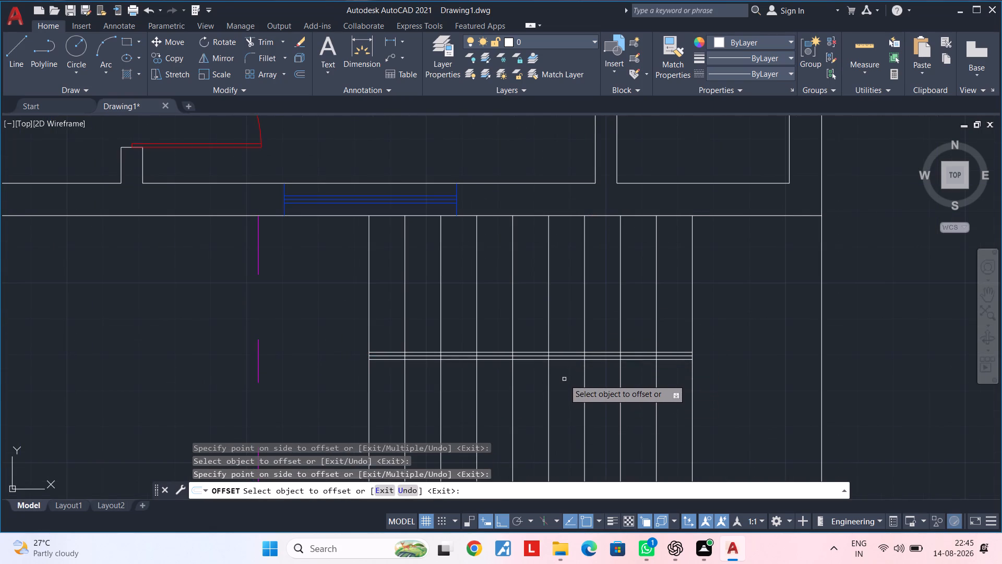
{"action": "scroll", "coordinate": [564, 379], "scroll_direction": "up", "scroll_amount": 2}
{"action": "middle_click_drag", "start_coordinate": [566, 384], "coordinate": [634, 397]}
{"action": "key", "text": "Escape"}
{"action": "key", "text": "Escape"}
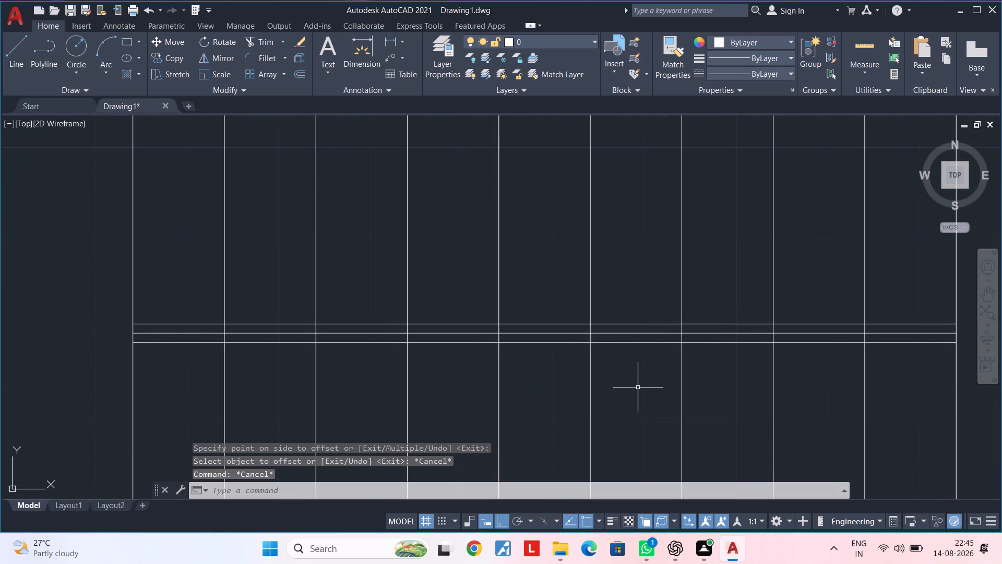
Remove the original centre line between the two offset lines.
{"action": "type", "text": "tr"}
{"action": "key", "text": "space"}
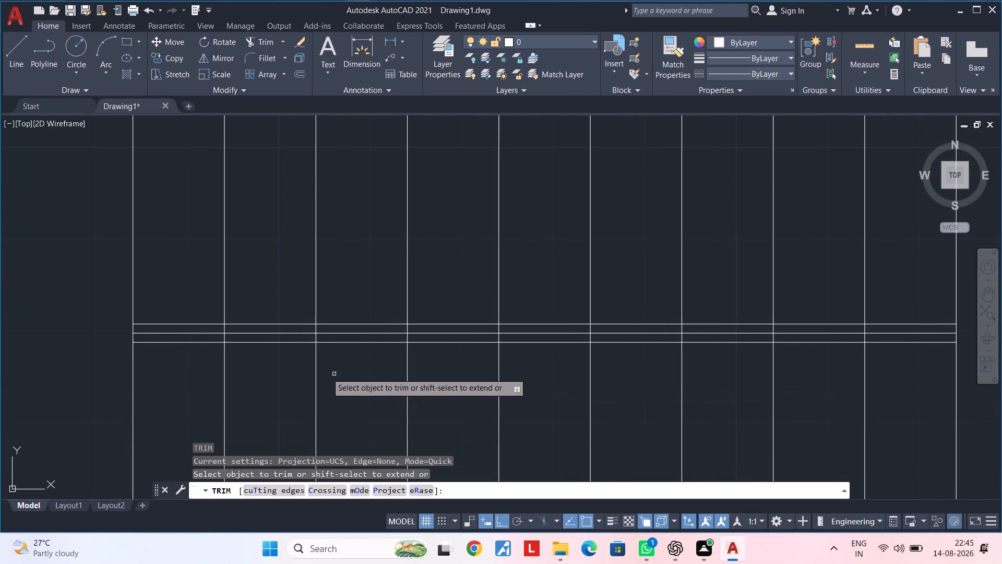
{"action": "scroll", "coordinate": [335, 372], "scroll_direction": "down", "scroll_amount": 2}
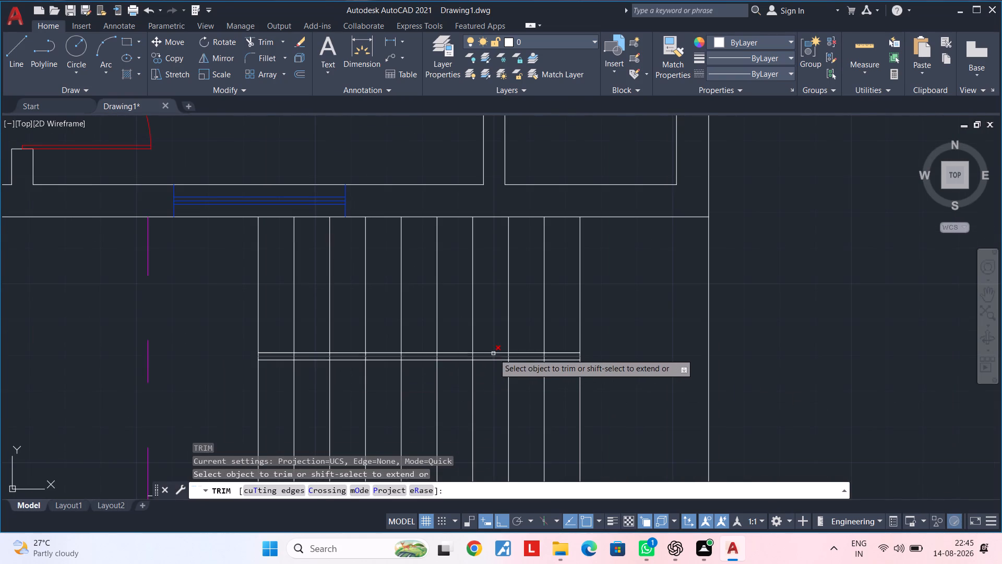
{"action": "scroll", "coordinate": [566, 351], "scroll_direction": "up", "scroll_amount": 2}
{"action": "left_click", "coordinate": [568, 363]}
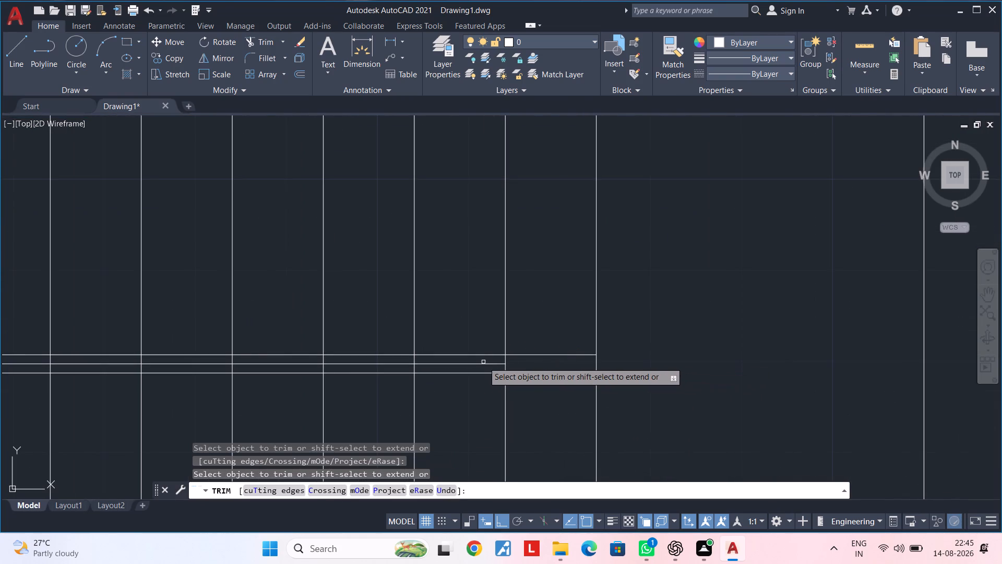
{"action": "key", "text": "Escape"}
{"action": "left_click", "coordinate": [481, 362]}
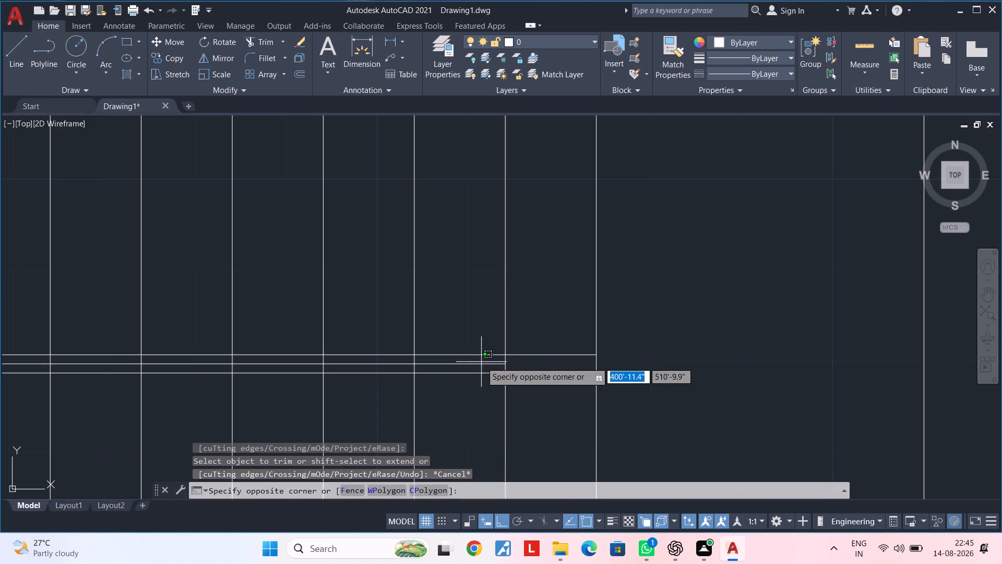
{"action": "left_click", "coordinate": [481, 366]}
{"action": "key", "text": "Delete"}
Trim the tread line segments between the two offset lines, working from the landing westward.
{"action": "scroll", "coordinate": [482, 366], "scroll_direction": "down", "scroll_amount": 1}
{"action": "middle_click_drag", "start_coordinate": [484, 366], "coordinate": [545, 362]}
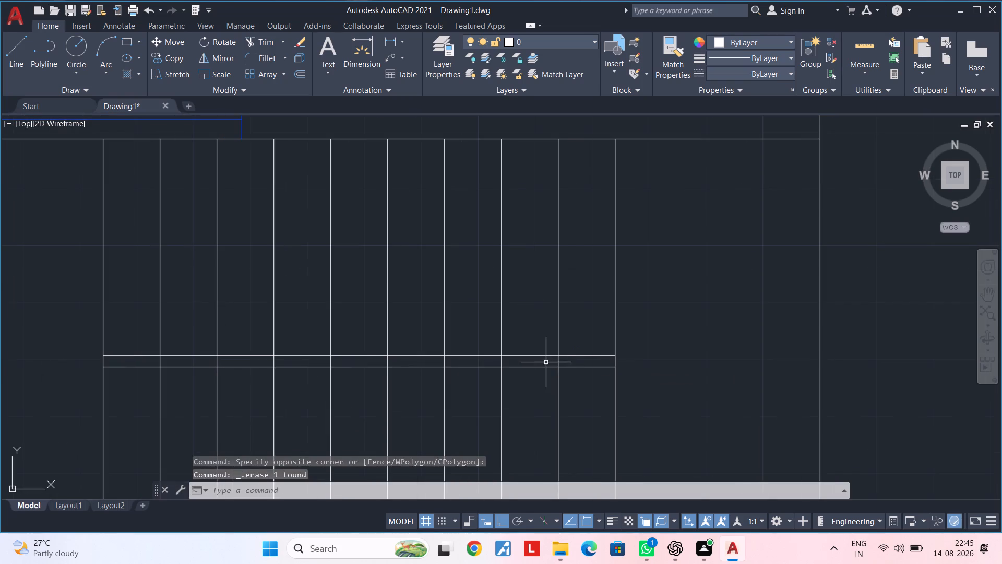
{"action": "key", "text": "Escape"}
{"action": "key", "text": "t"}
{"action": "key", "text": "r"}
{"action": "key", "text": "space"}
{"action": "scroll", "coordinate": [561, 363], "scroll_direction": "up", "scroll_amount": 1}
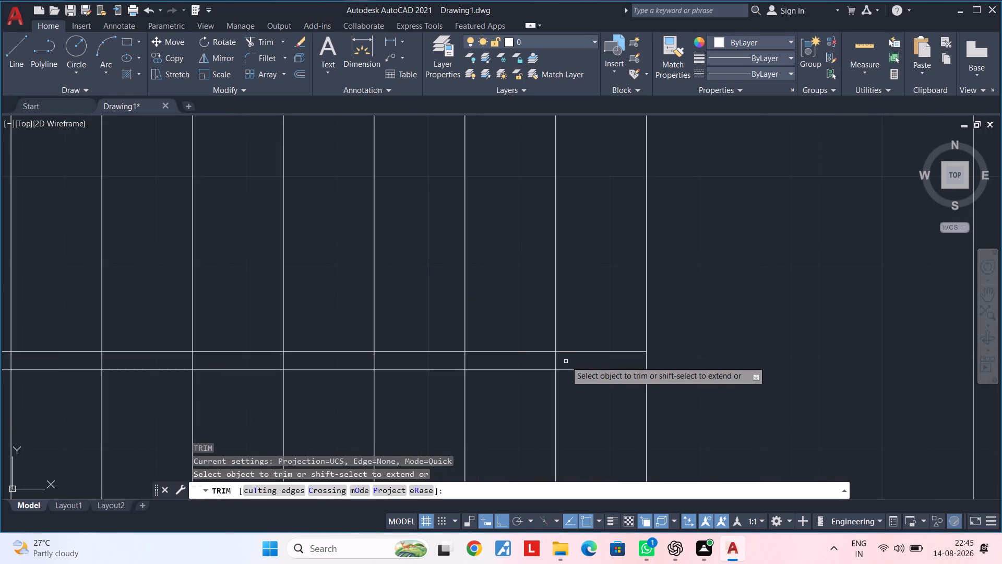
{"action": "left_click_drag", "start_coordinate": [567, 360], "coordinate": [444, 359]}
{"action": "middle_click_drag", "start_coordinate": [444, 361], "coordinate": [674, 355]}
{"action": "left_click_drag", "start_coordinate": [621, 356], "coordinate": [617, 356]}
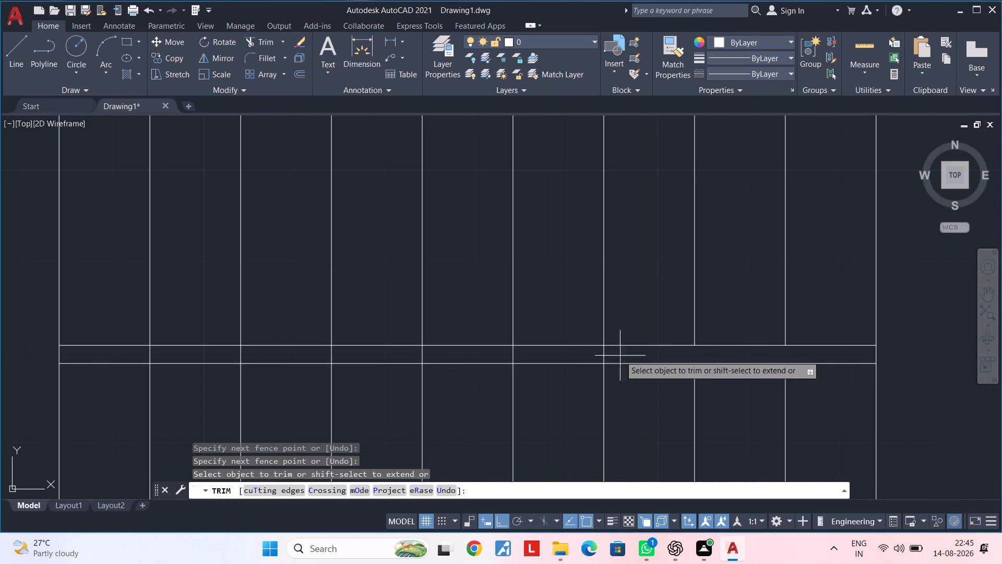
{"action": "left_click_drag", "start_coordinate": [617, 356], "coordinate": [488, 356]}
{"action": "scroll", "coordinate": [488, 357], "scroll_direction": "down", "scroll_amount": 1}
{"action": "middle_click_drag", "start_coordinate": [491, 357], "coordinate": [648, 362]}
{"action": "scroll", "coordinate": [609, 359], "scroll_direction": "up", "scroll_amount": 2}
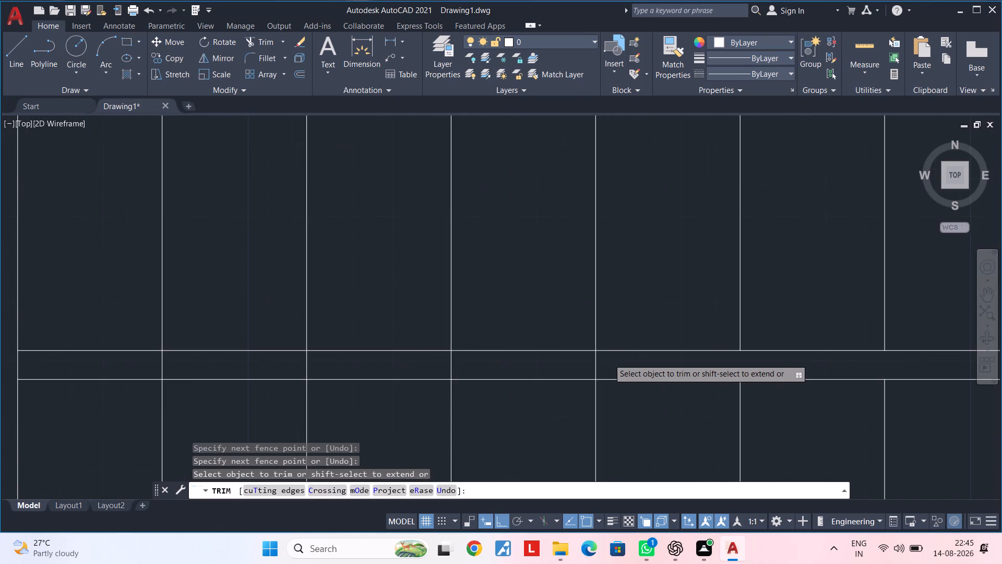
{"action": "left_click_drag", "start_coordinate": [609, 360], "coordinate": [426, 363]}
{"action": "scroll", "coordinate": [433, 366], "scroll_direction": "down", "scroll_amount": 2}
{"action": "middle_click_drag", "start_coordinate": [433, 366], "coordinate": [600, 366]}
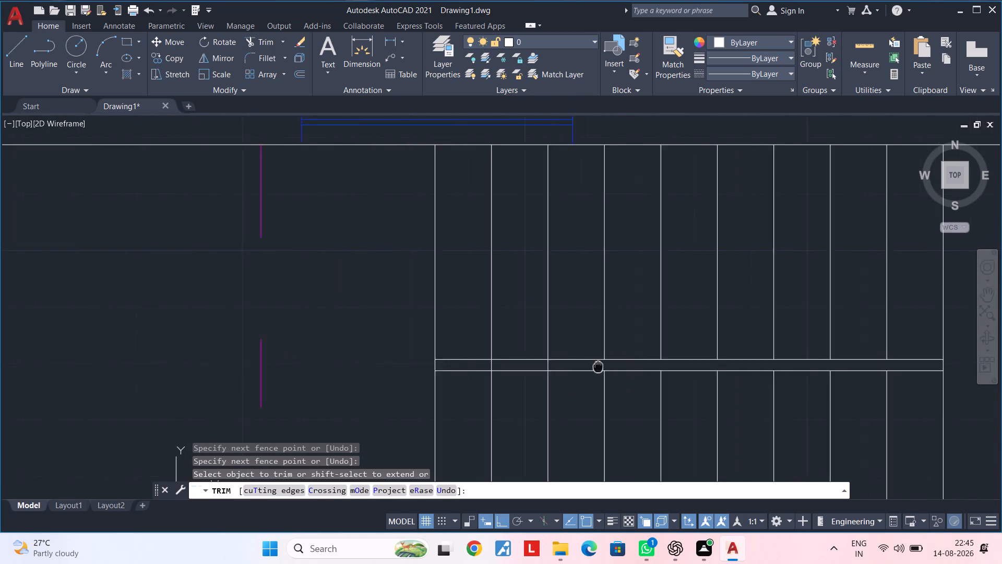
{"action": "middle_click_drag", "start_coordinate": [600, 366], "coordinate": [604, 365]}
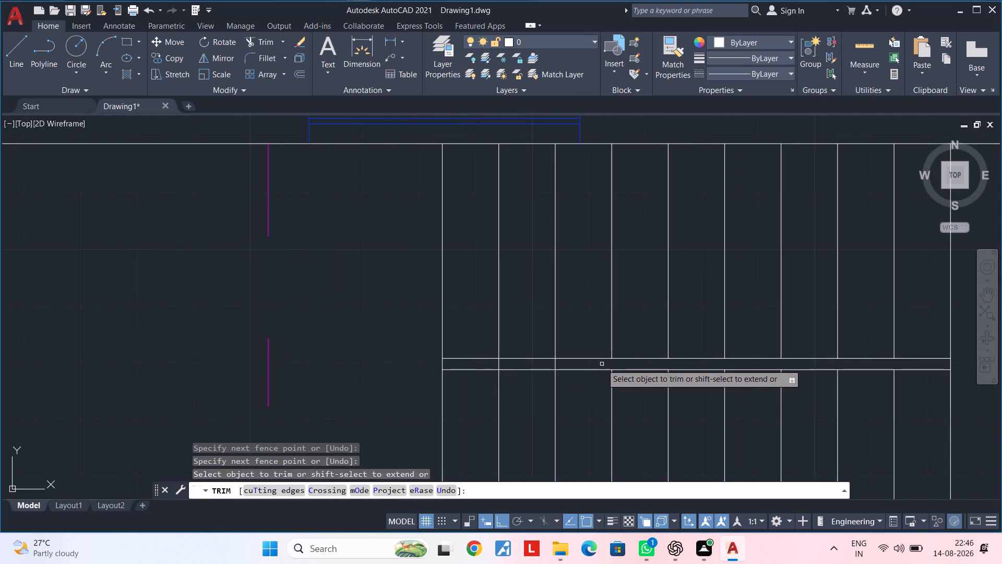
Trim away the north flight's westernmost tread line, the remaining tread pieces between the offset lines, and the north offset line's overhanging west end.
{"action": "left_click", "coordinate": [443, 312]}
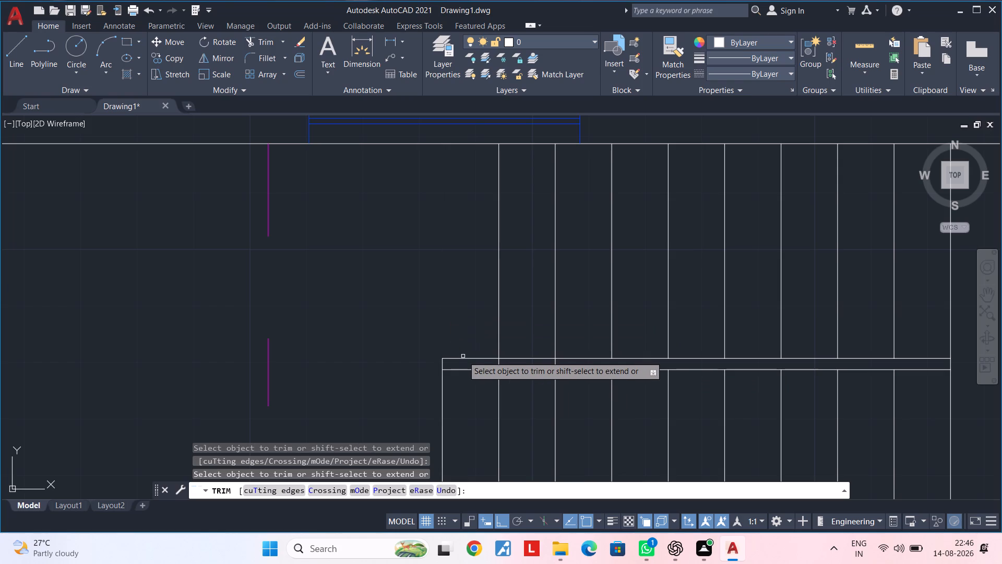
{"action": "left_click", "coordinate": [497, 365]}
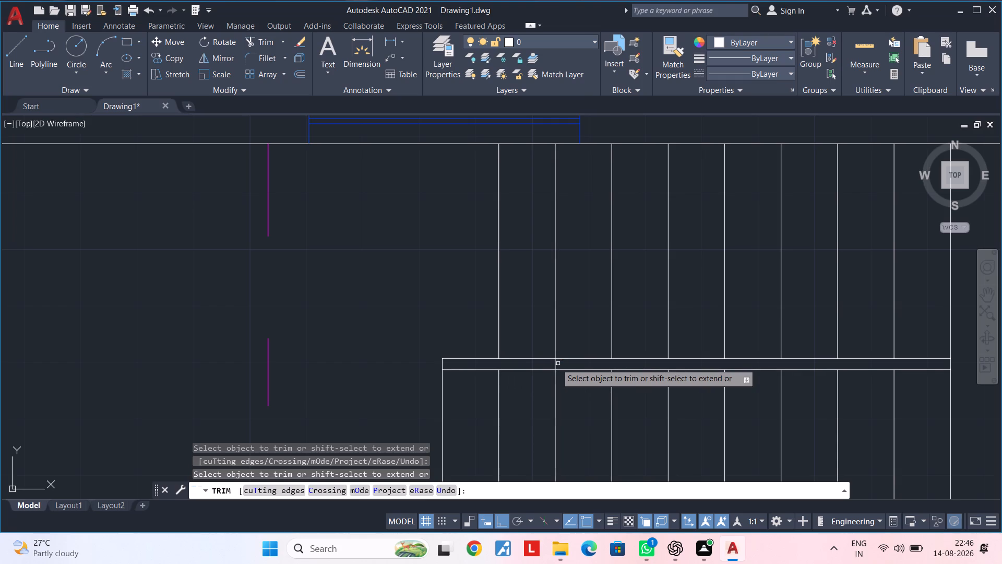
{"action": "left_click", "coordinate": [555, 363]}
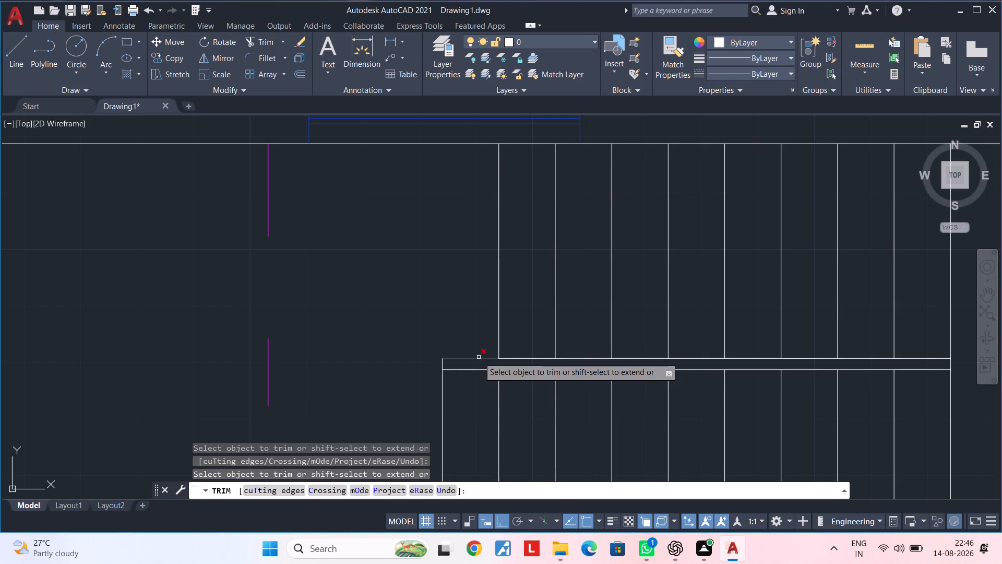
{"action": "left_click", "coordinate": [479, 357]}
{"action": "left_click", "coordinate": [442, 360]}
{"action": "scroll", "coordinate": [492, 353], "scroll_direction": "down", "scroll_amount": 2}
{"action": "middle_click_drag", "start_coordinate": [482, 346], "coordinate": [425, 311]}
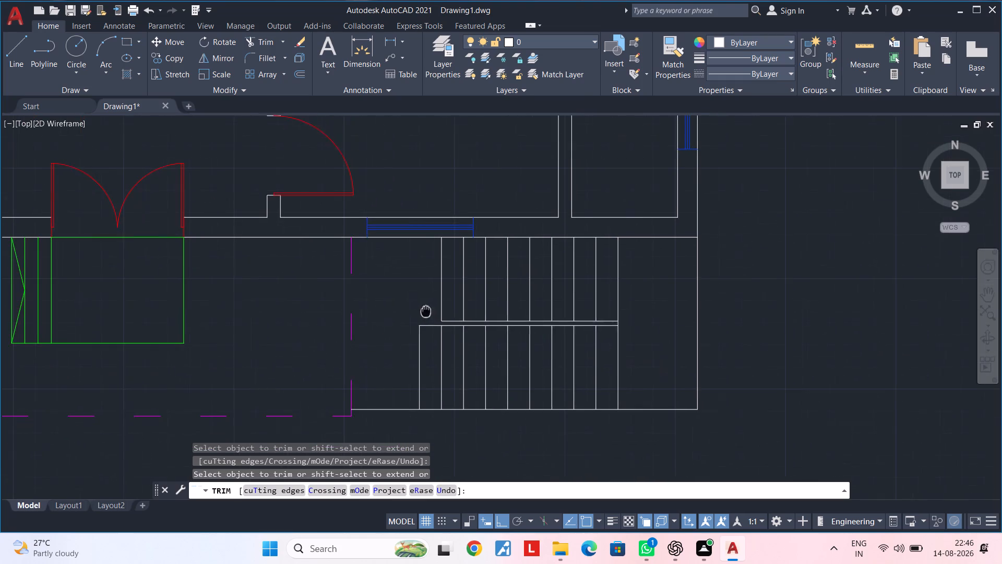
{"action": "middle_click_drag", "start_coordinate": [425, 311], "coordinate": [426, 311]}
{"action": "middle_click_drag", "start_coordinate": [516, 359], "coordinate": [535, 334]}
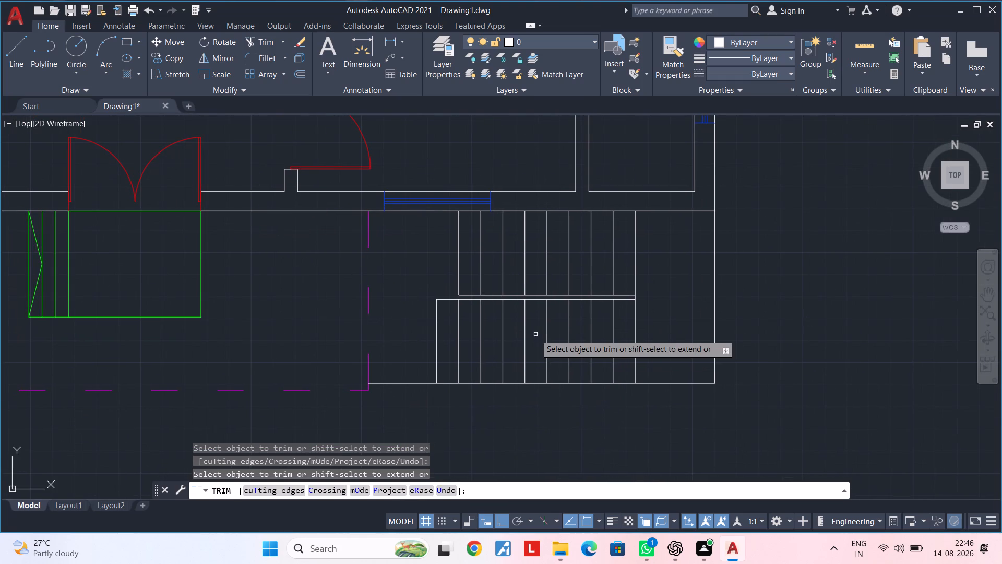
{"action": "key", "text": "Escape"}
{"action": "key", "text": "Escape"}
{"action": "key", "text": "Escape"}
{"action": "key", "text": "Escape"}
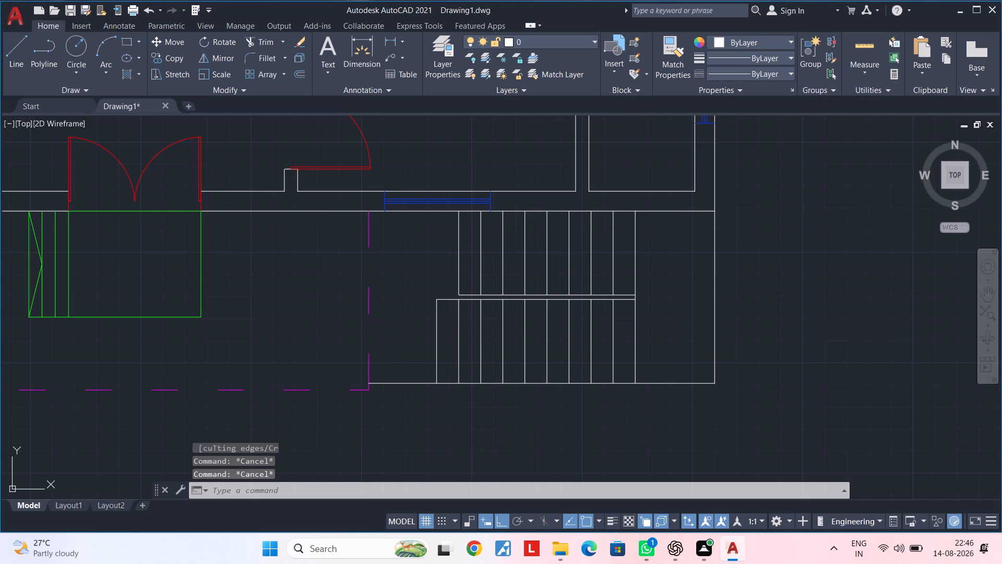
Draw a horizontal line about 9'-1" long from the midpoint of the south flight's west edge into the landing.
{"action": "key", "text": "l"}
{"action": "key", "text": "space"}
{"action": "left_click", "coordinate": [437, 342]}
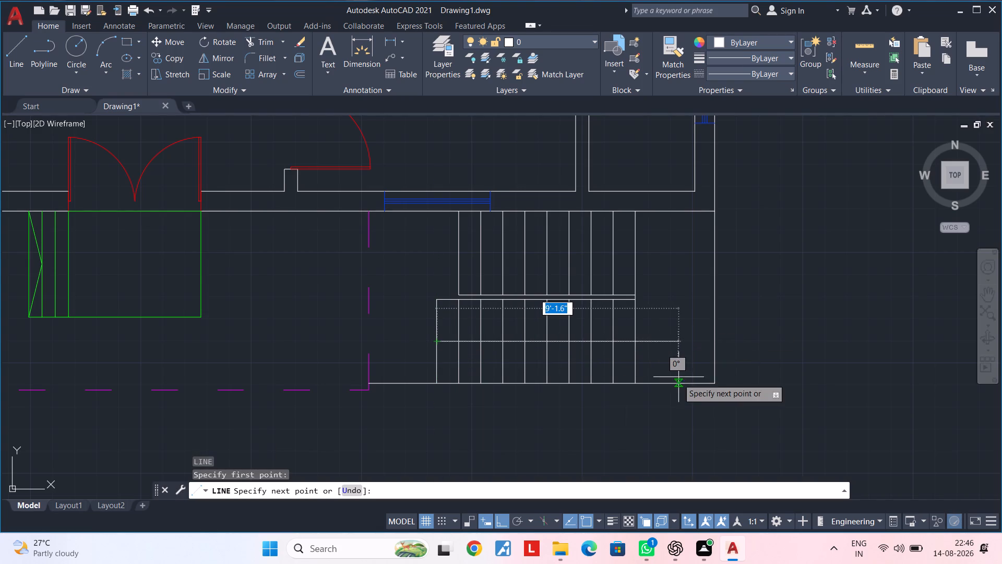
{"action": "left_click", "coordinate": [678, 343]}
{"action": "key", "text": "Escape"}
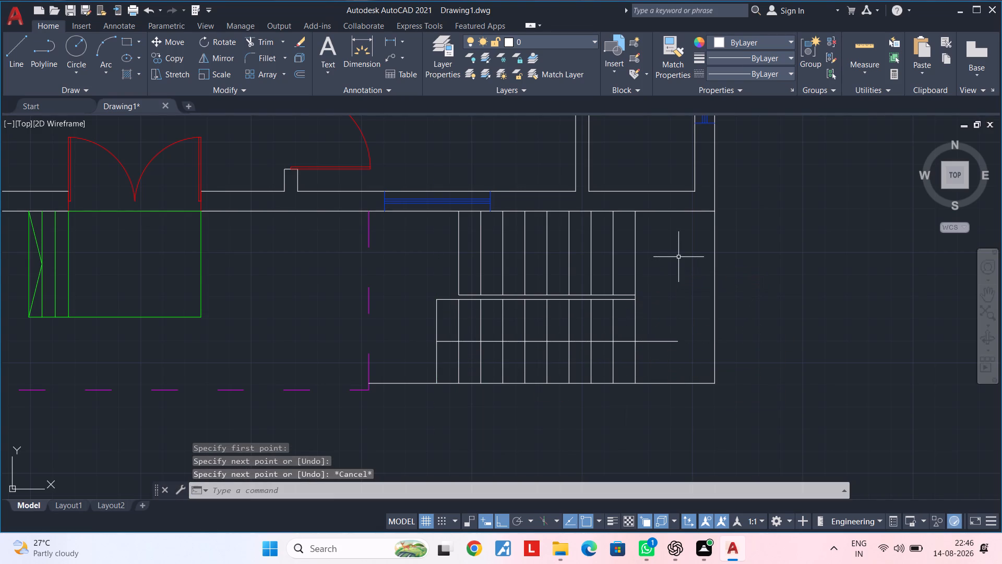
Draw a horizontal line 2'-6" long westward from the midpoint of the north flight's tread line nearest the landing.
{"action": "key", "text": "space"}
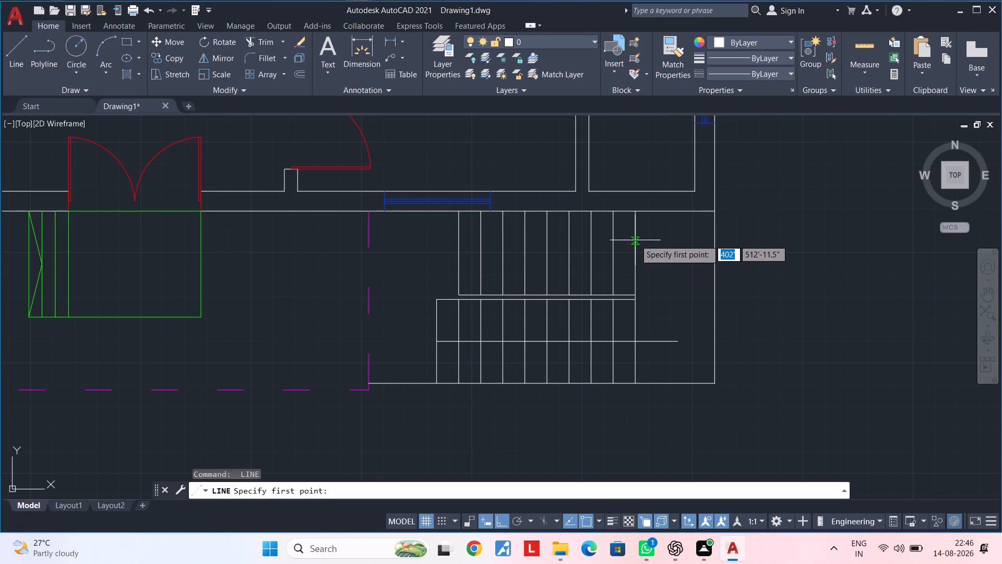
{"action": "left_click", "coordinate": [614, 256]}
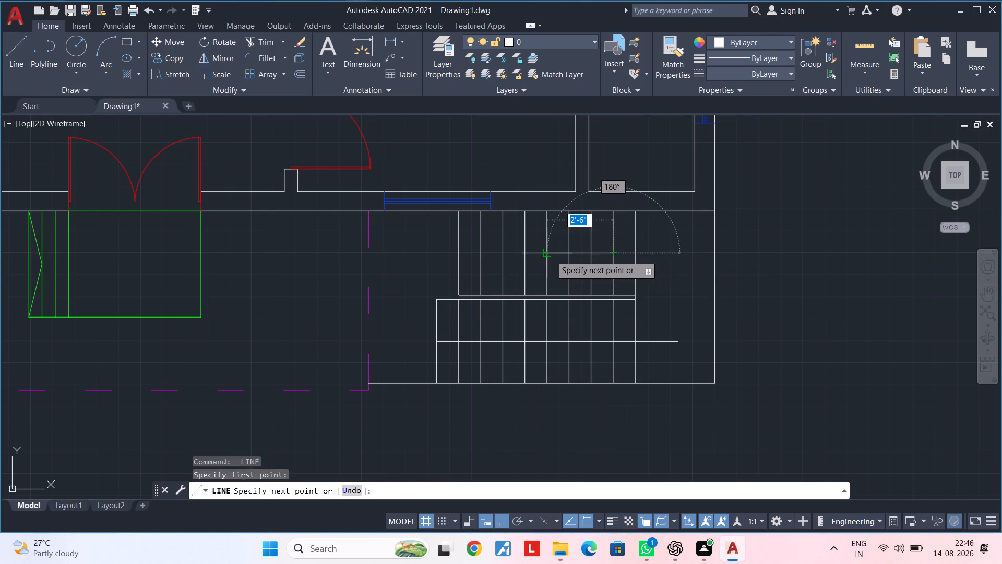
{"action": "left_click", "coordinate": [548, 255]}
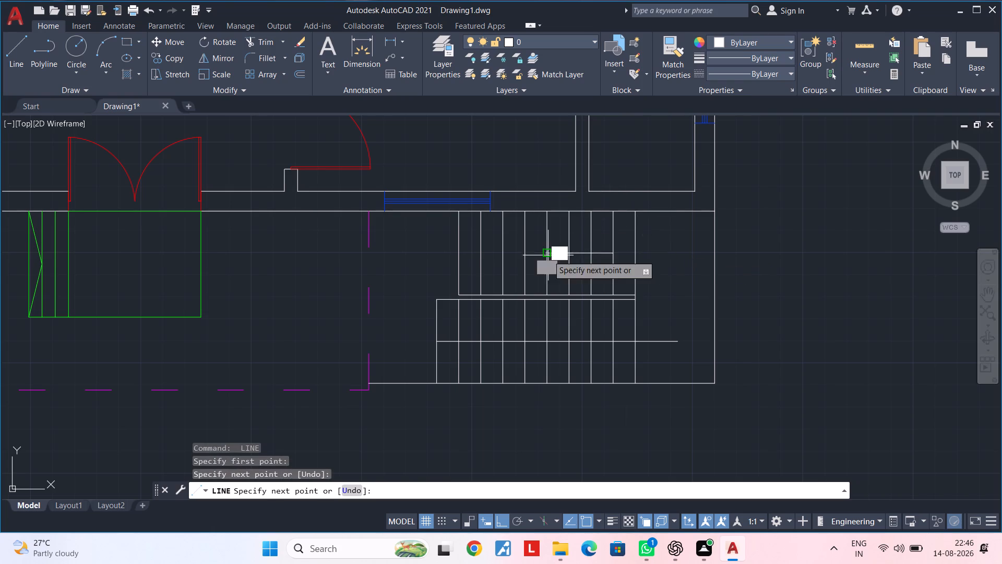
{"action": "key", "text": "grave"}
{"action": "key", "text": "grave"}
{"action": "key", "text": "grave"}
{"action": "key", "text": "grave"}
{"action": "key", "text": "Escape"}
{"action": "key", "text": "Escape"}
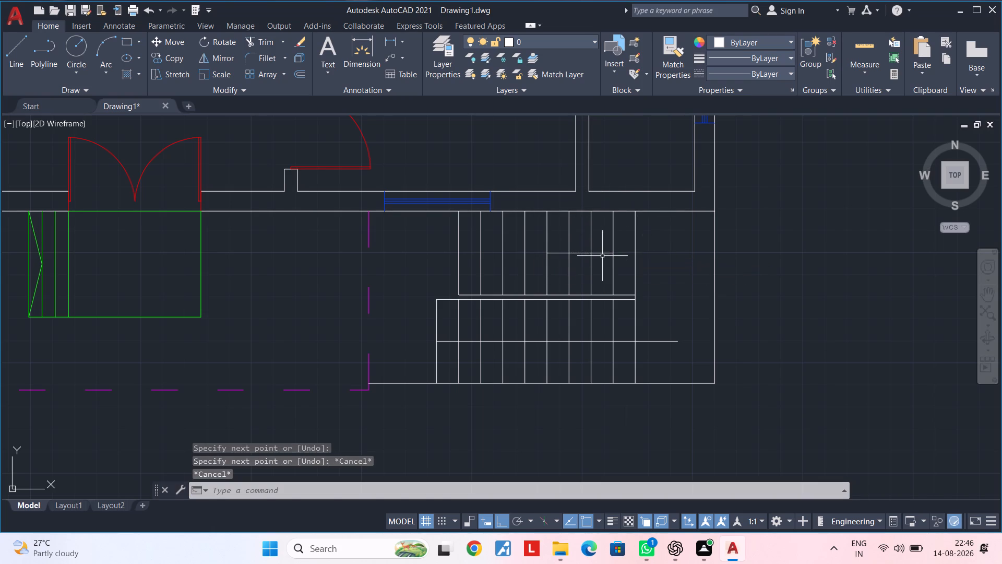
Stretch the east end of the north flight's direction line about 2'-3" eastward into the landing.
{"action": "left_click", "coordinate": [602, 253]}
{"action": "left_click", "coordinate": [615, 253]}
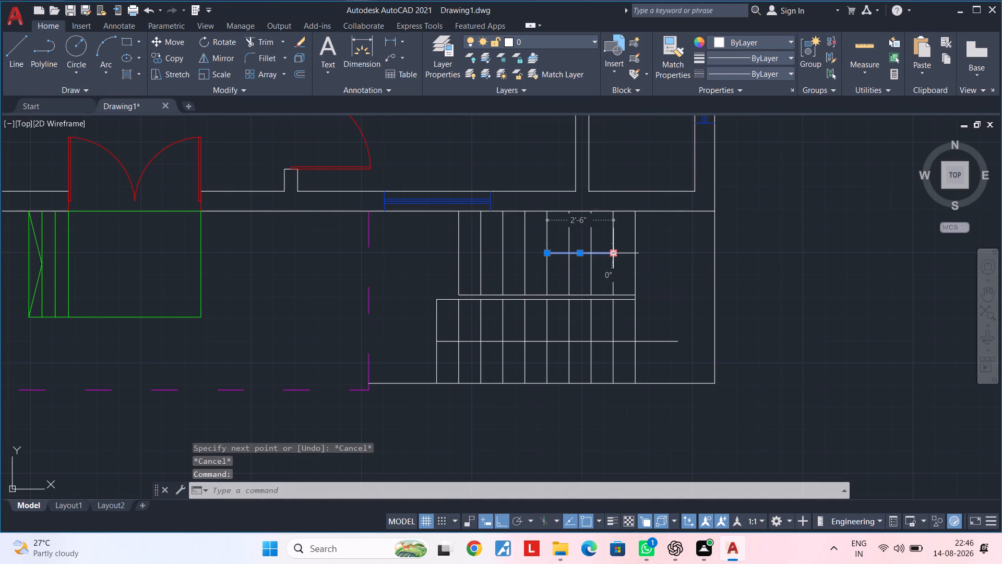
{"action": "left_click", "coordinate": [673, 252]}
{"action": "key", "text": "Escape"}
{"action": "key", "text": "Escape"}
{"action": "key", "text": "Escape"}
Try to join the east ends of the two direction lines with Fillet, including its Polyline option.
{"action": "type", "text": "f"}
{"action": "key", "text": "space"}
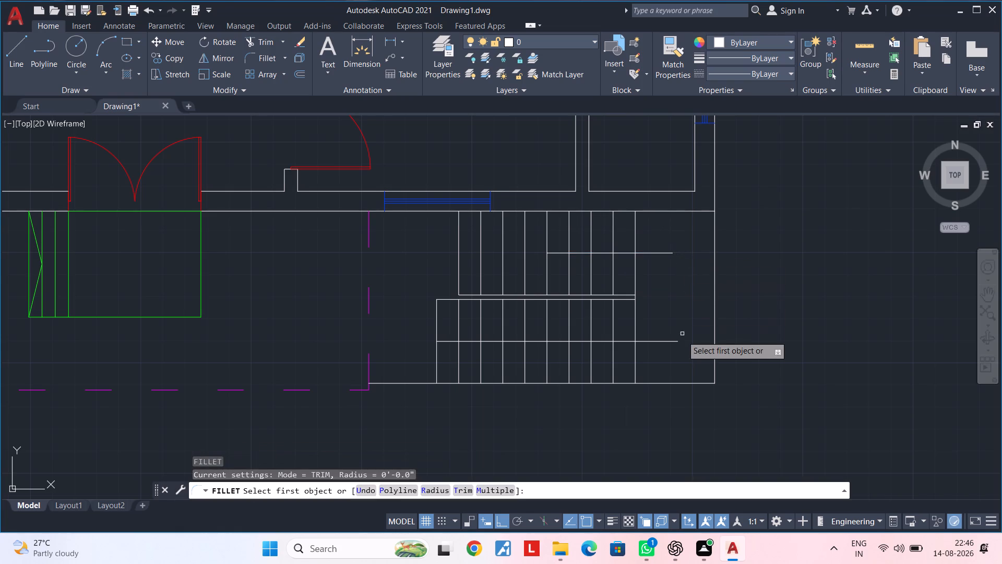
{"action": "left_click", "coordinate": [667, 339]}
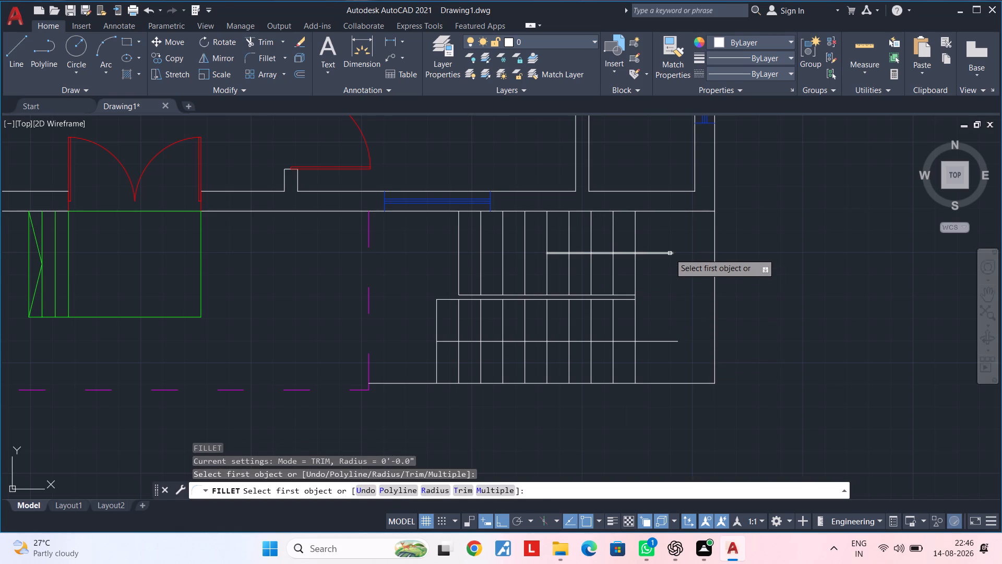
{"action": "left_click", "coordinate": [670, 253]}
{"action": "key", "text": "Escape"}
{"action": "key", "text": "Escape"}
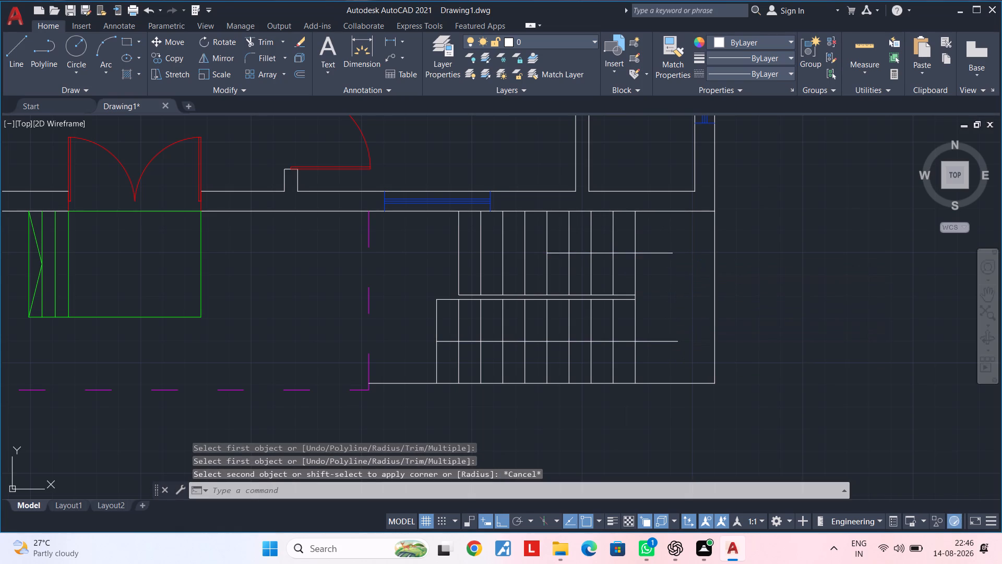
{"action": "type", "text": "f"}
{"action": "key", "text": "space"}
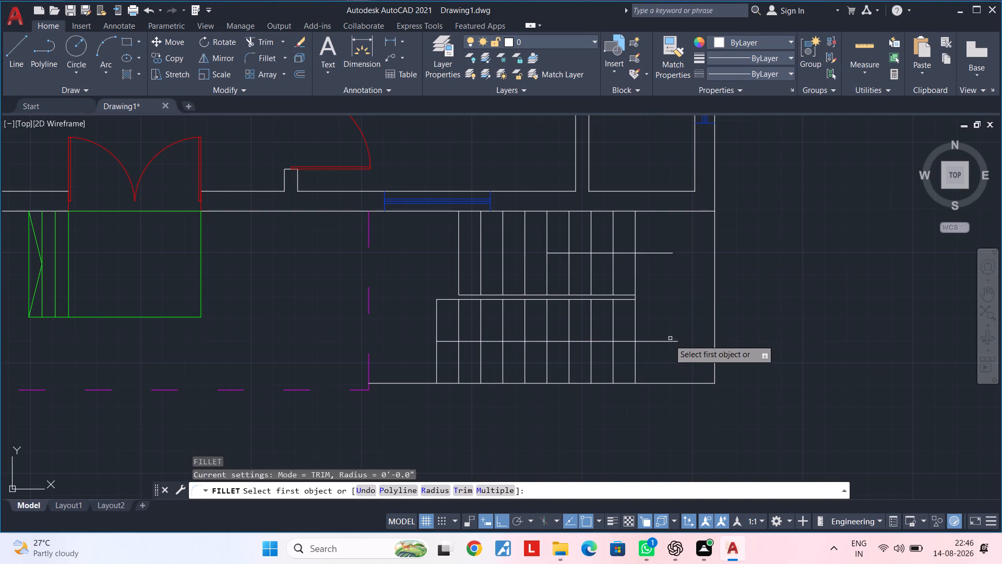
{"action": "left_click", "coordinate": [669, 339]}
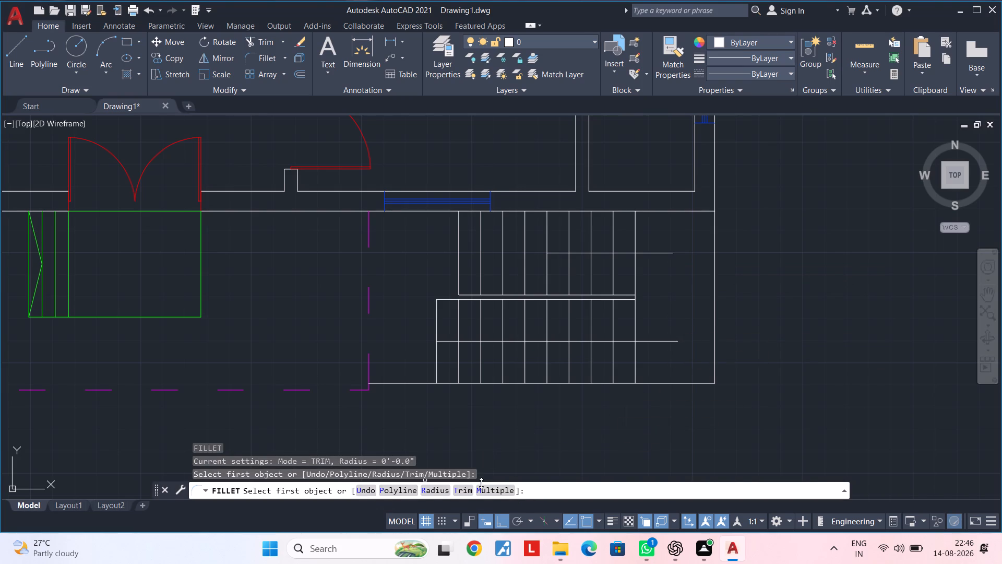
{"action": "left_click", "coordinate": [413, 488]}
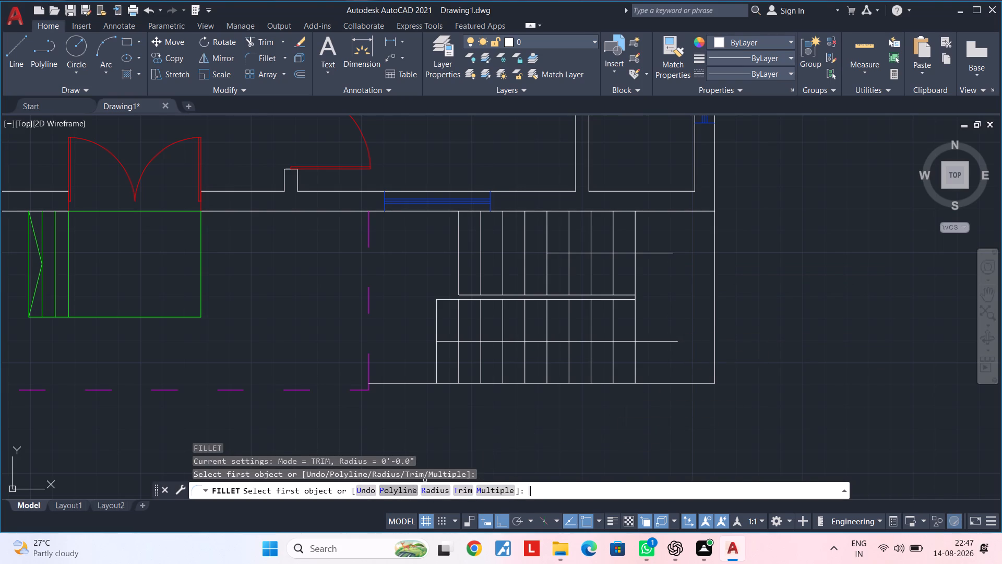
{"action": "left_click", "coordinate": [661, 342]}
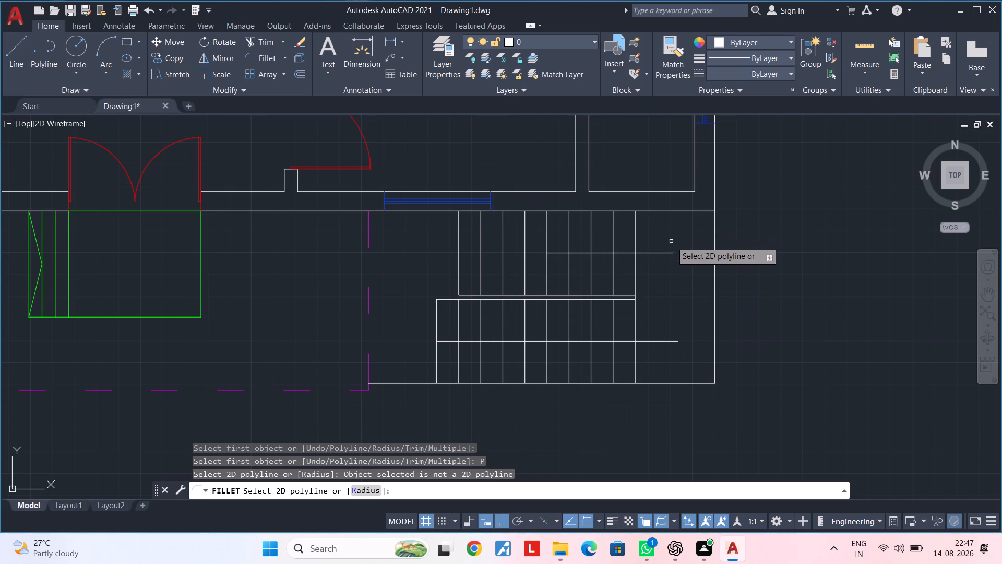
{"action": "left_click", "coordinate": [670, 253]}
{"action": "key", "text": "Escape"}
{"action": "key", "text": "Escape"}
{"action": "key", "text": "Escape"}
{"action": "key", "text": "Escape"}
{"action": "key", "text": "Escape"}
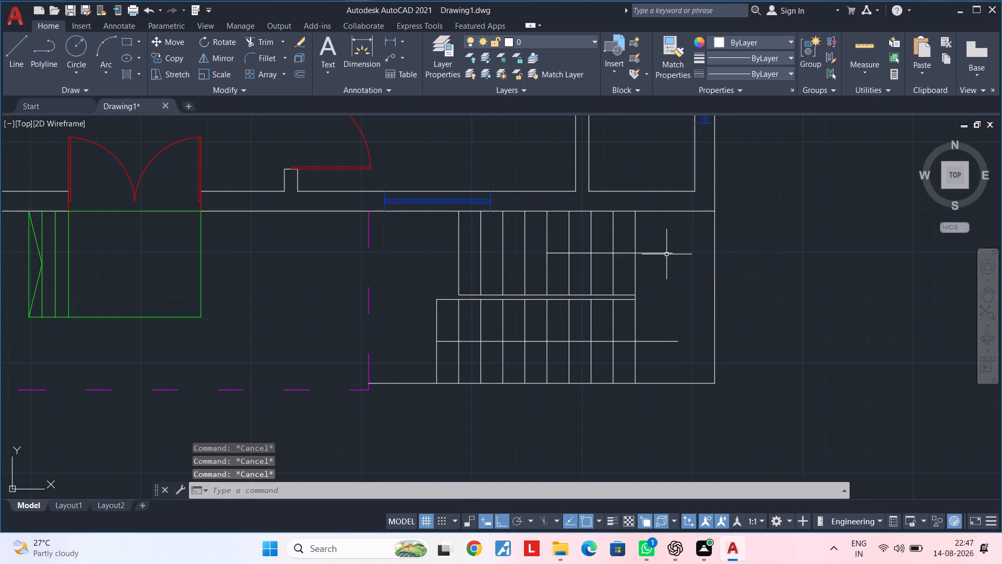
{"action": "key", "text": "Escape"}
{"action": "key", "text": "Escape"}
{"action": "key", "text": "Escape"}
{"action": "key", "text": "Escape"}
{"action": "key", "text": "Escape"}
Draw a vertical line about 3'-4" long from the north direction line's east end down to the south direction line.
{"action": "key", "text": "l"}
{"action": "key", "text": "space"}
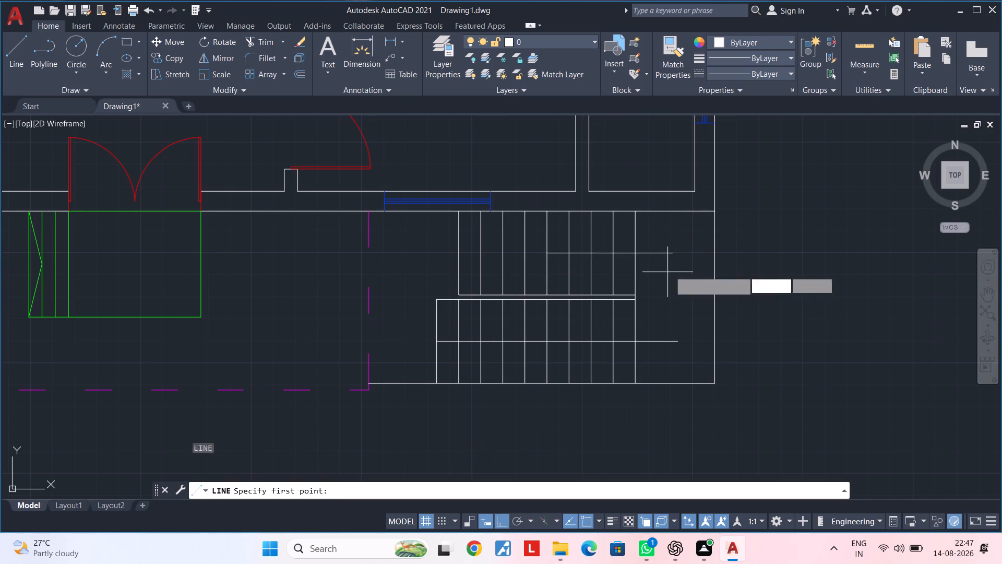
{"action": "left_click", "coordinate": [676, 253]}
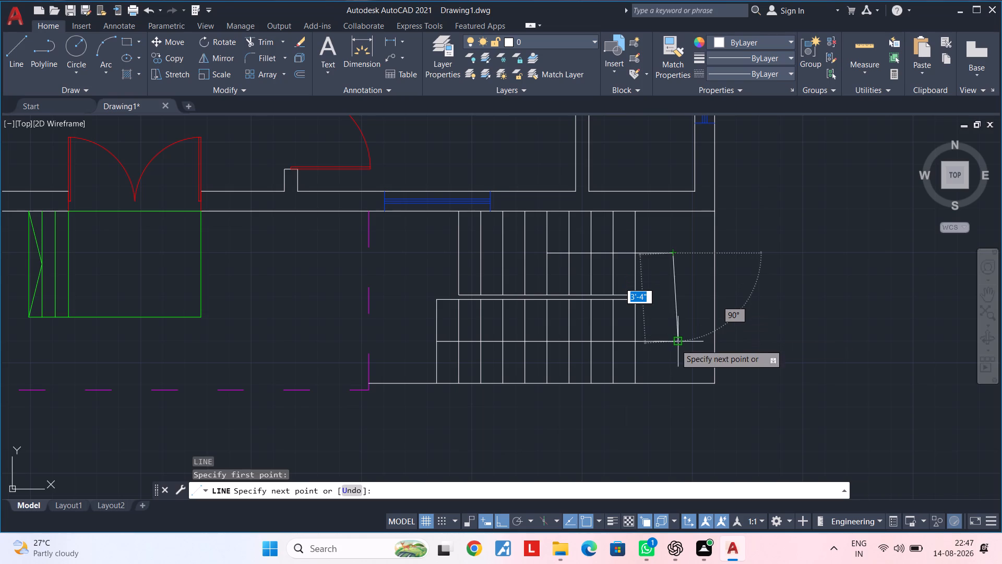
{"action": "scroll", "coordinate": [668, 336], "scroll_direction": "up", "scroll_amount": 2}
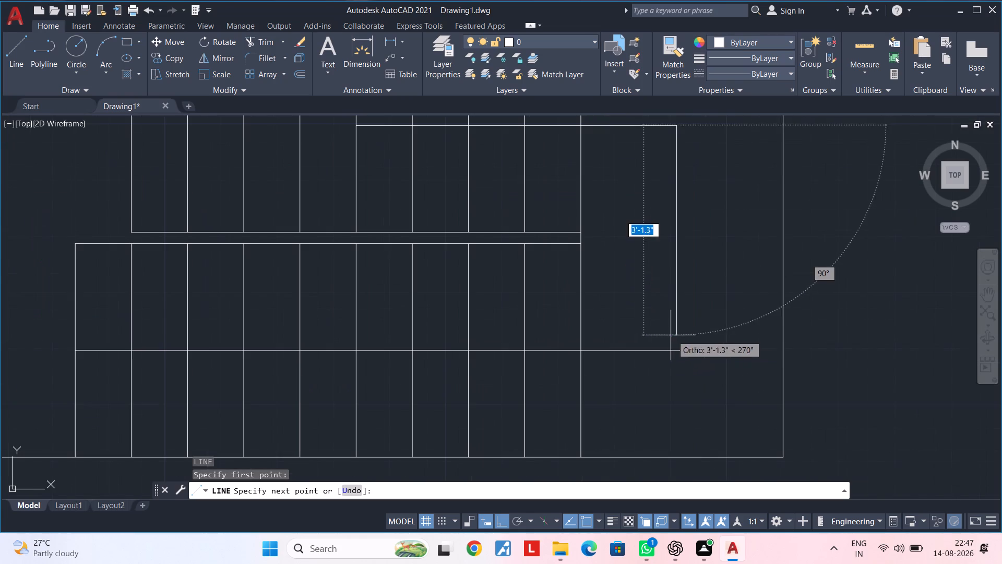
{"action": "left_click", "coordinate": [675, 349]}
{"action": "key", "text": "Escape"}
{"action": "key", "text": "Escape"}
Trim the south direction line's short overhang east of the vertical connecting line on the landing.
{"action": "key", "text": "t"}
{"action": "key", "text": "r"}
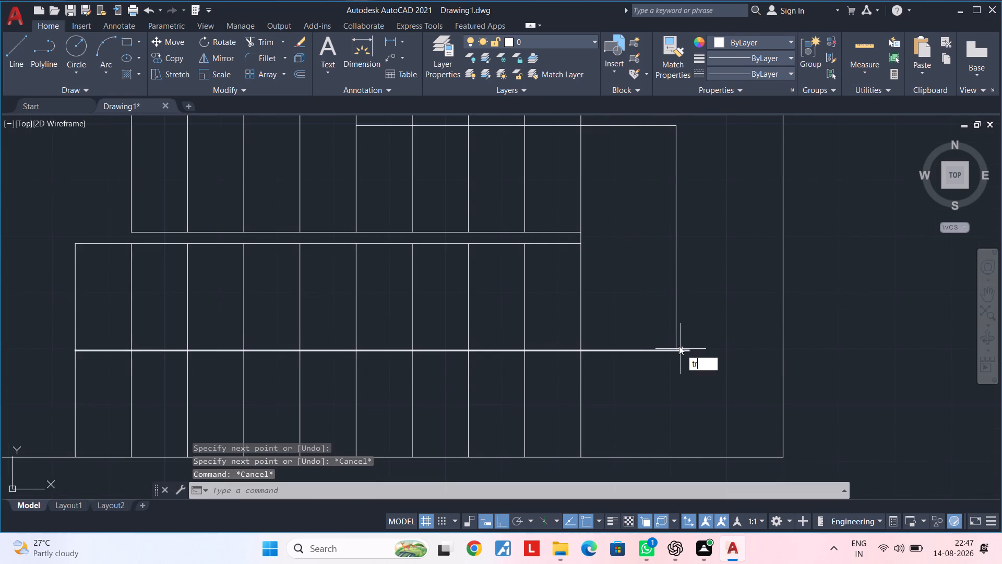
{"action": "key", "text": "space"}
{"action": "left_click", "coordinate": [687, 348]}
{"action": "left_click", "coordinate": [686, 359]}
{"action": "key", "text": "Escape"}
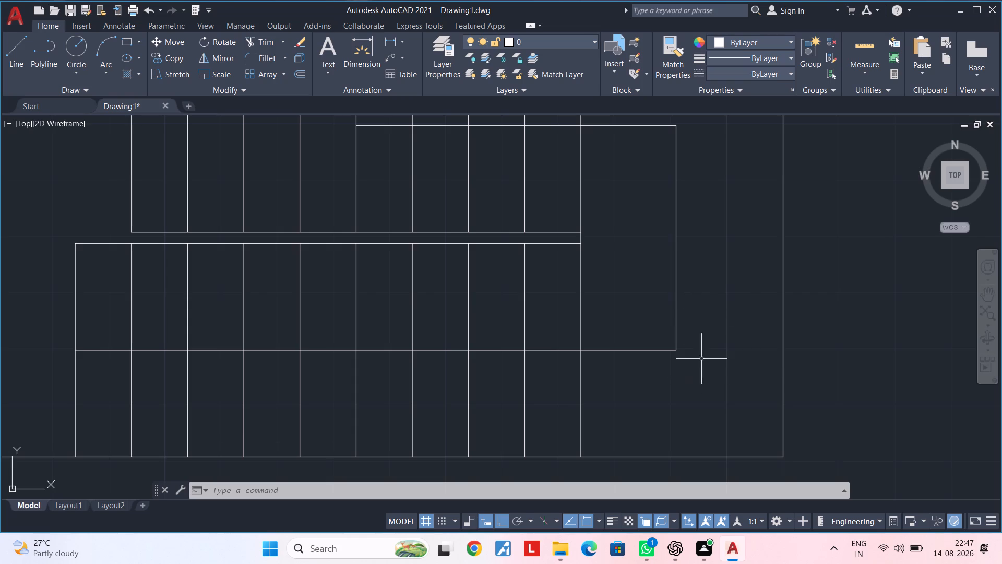
Stretch the west end of the north direction line slightly westward past the tread line where it stops.
{"action": "middle_click_drag", "start_coordinate": [601, 254], "coordinate": [702, 359]}
{"action": "middle_click_drag", "start_coordinate": [480, 269], "coordinate": [554, 268]}
{"action": "scroll", "coordinate": [546, 235], "scroll_direction": "up", "scroll_amount": 1}
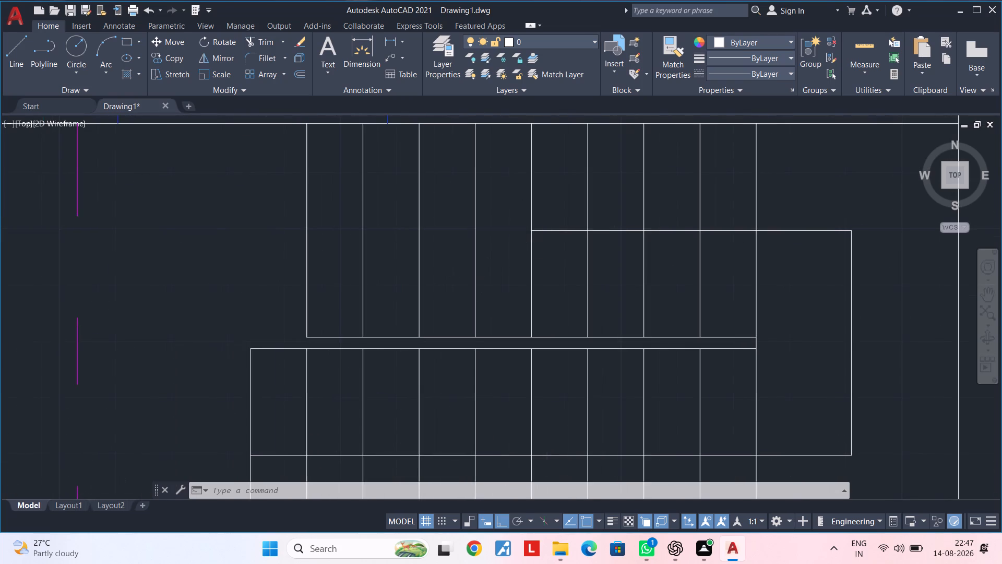
{"action": "left_click", "coordinate": [548, 229]}
{"action": "left_click", "coordinate": [526, 229]}
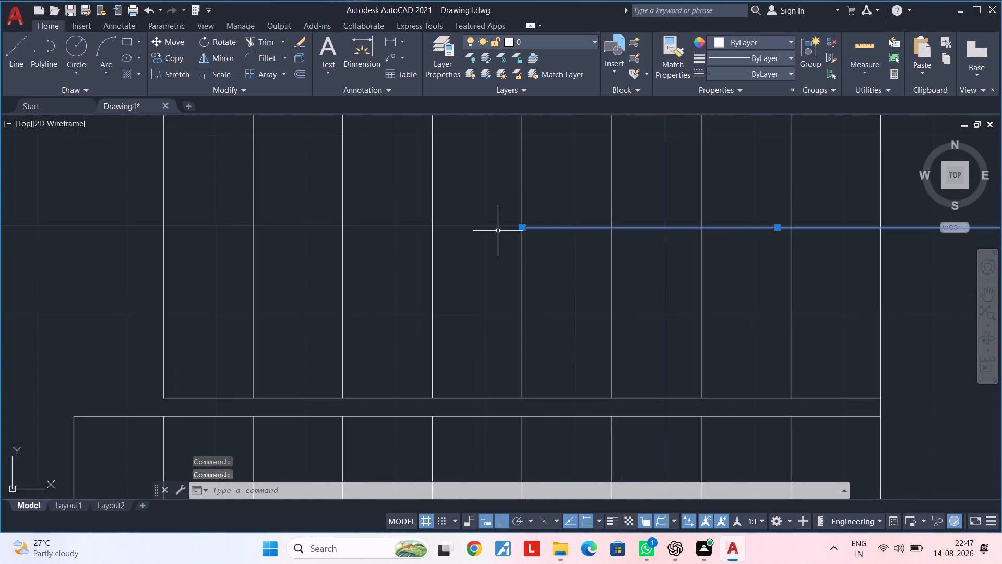
{"action": "left_click", "coordinate": [522, 228]}
{"action": "left_click", "coordinate": [488, 228]}
{"action": "scroll", "coordinate": [507, 234], "scroll_direction": "down", "scroll_amount": 2}
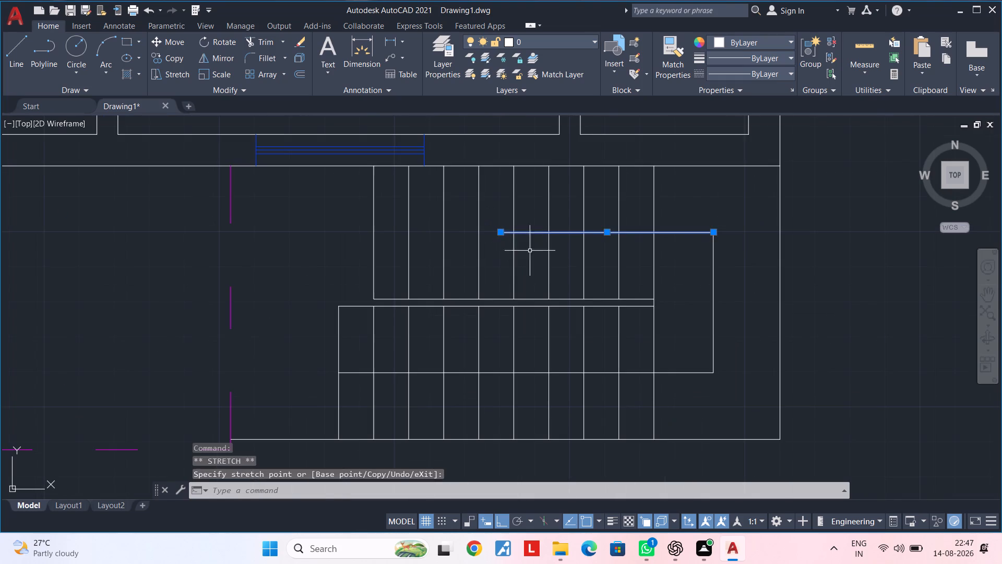
{"action": "key", "text": "Escape"}
{"action": "key", "text": "Escape"}
Trim away the staircase's south boundary line between the dashed outline and the south flight's west edge.
{"action": "middle_click_drag", "start_coordinate": [543, 266], "coordinate": [615, 255]}
{"action": "key", "text": "Escape"}
{"action": "scroll", "coordinate": [618, 254], "scroll_direction": "down", "scroll_amount": 1}
{"action": "middle_click_drag", "start_coordinate": [599, 261], "coordinate": [678, 258]}
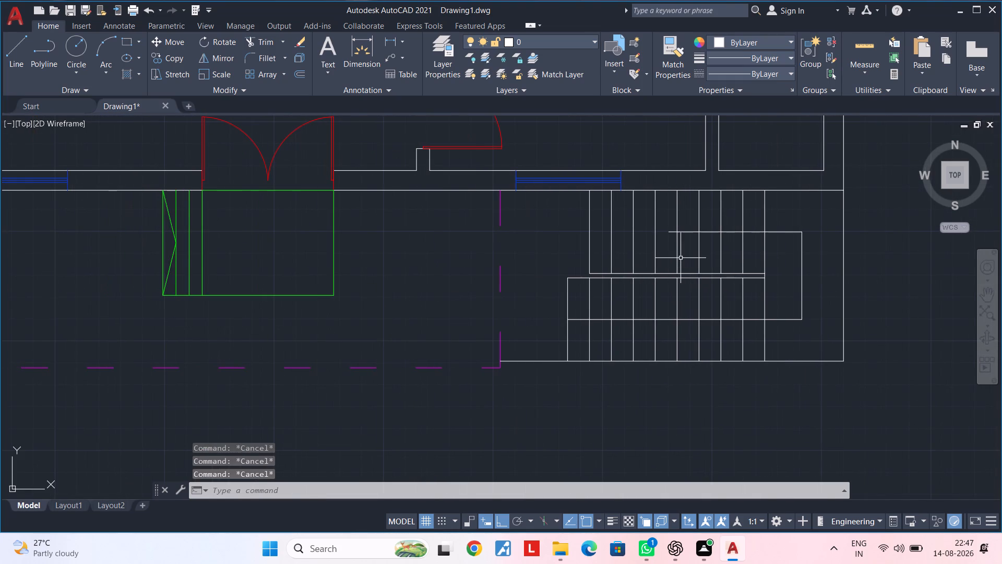
{"action": "middle_click_drag", "start_coordinate": [640, 285], "coordinate": [662, 269]}
{"action": "key", "text": "Escape"}
{"action": "key", "text": "Escape"}
{"action": "key", "text": "t"}
{"action": "key", "text": "r"}
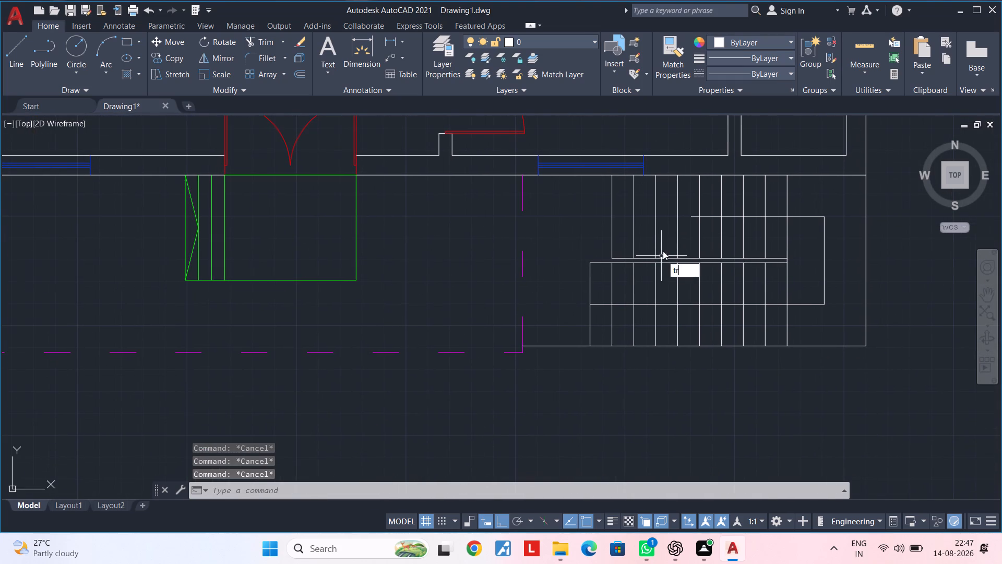
{"action": "key", "text": "space"}
{"action": "left_click_drag", "start_coordinate": [566, 321], "coordinate": [579, 366]}
{"action": "left_click", "coordinate": [579, 366]}
{"action": "key", "text": "Escape"}
{"action": "key", "text": "Escape"}
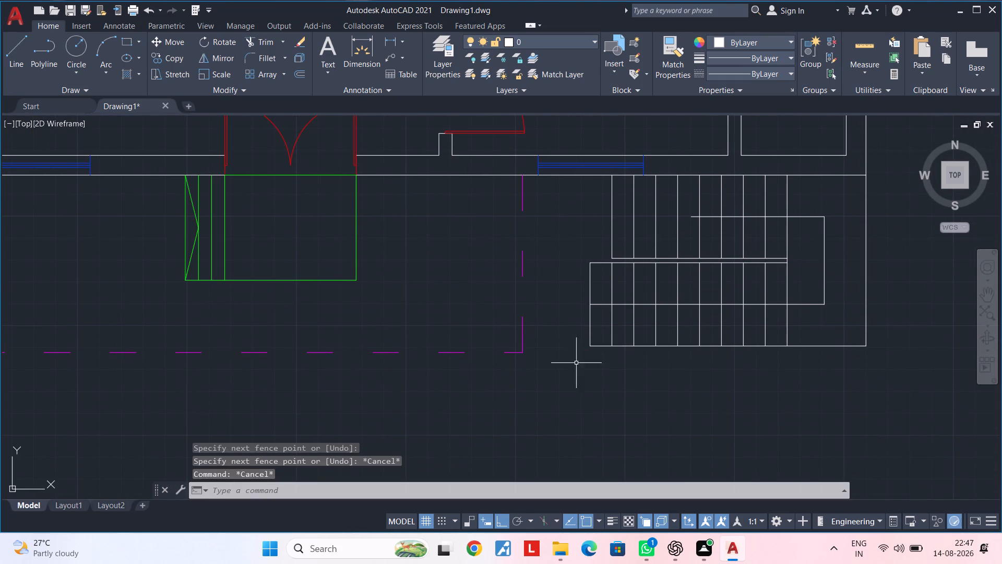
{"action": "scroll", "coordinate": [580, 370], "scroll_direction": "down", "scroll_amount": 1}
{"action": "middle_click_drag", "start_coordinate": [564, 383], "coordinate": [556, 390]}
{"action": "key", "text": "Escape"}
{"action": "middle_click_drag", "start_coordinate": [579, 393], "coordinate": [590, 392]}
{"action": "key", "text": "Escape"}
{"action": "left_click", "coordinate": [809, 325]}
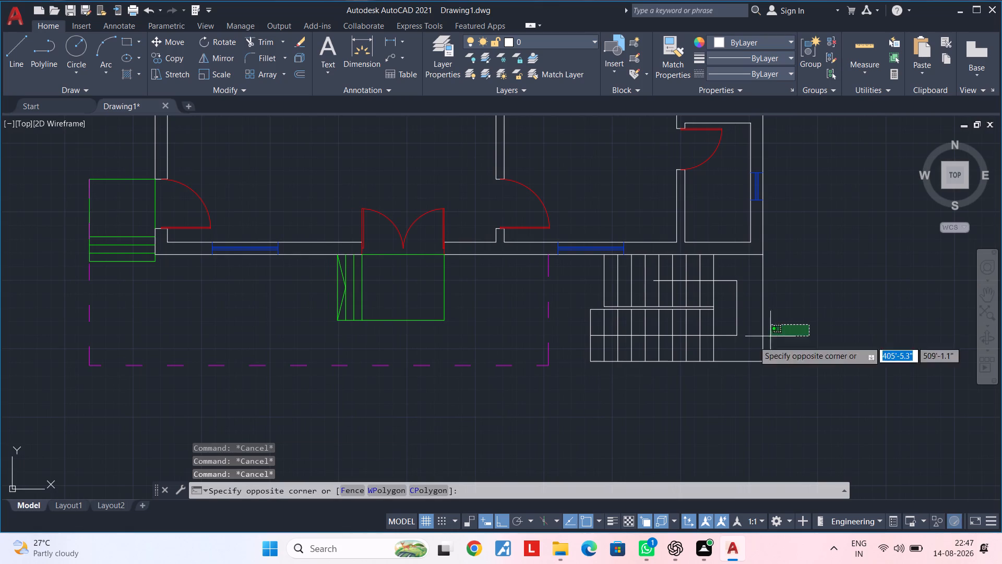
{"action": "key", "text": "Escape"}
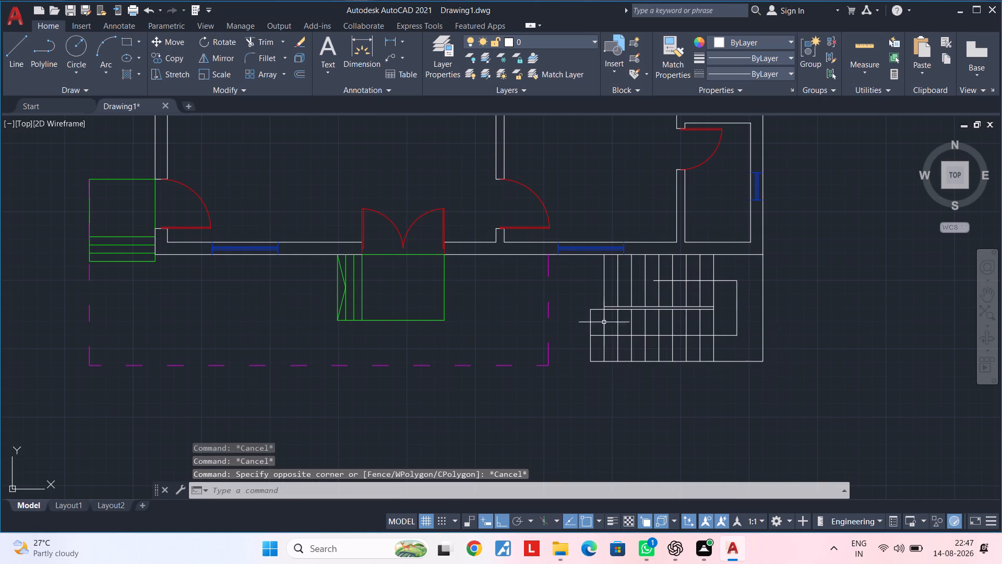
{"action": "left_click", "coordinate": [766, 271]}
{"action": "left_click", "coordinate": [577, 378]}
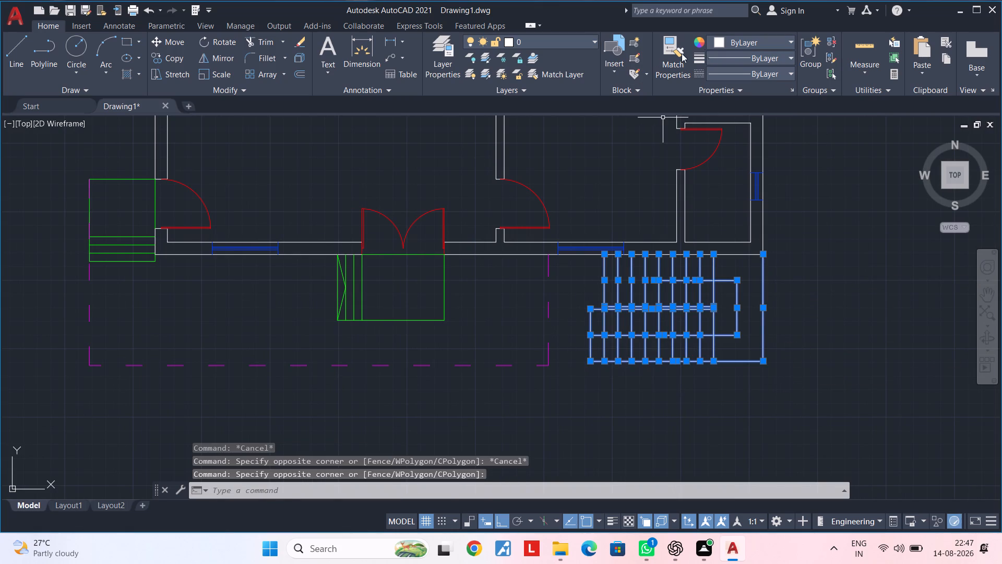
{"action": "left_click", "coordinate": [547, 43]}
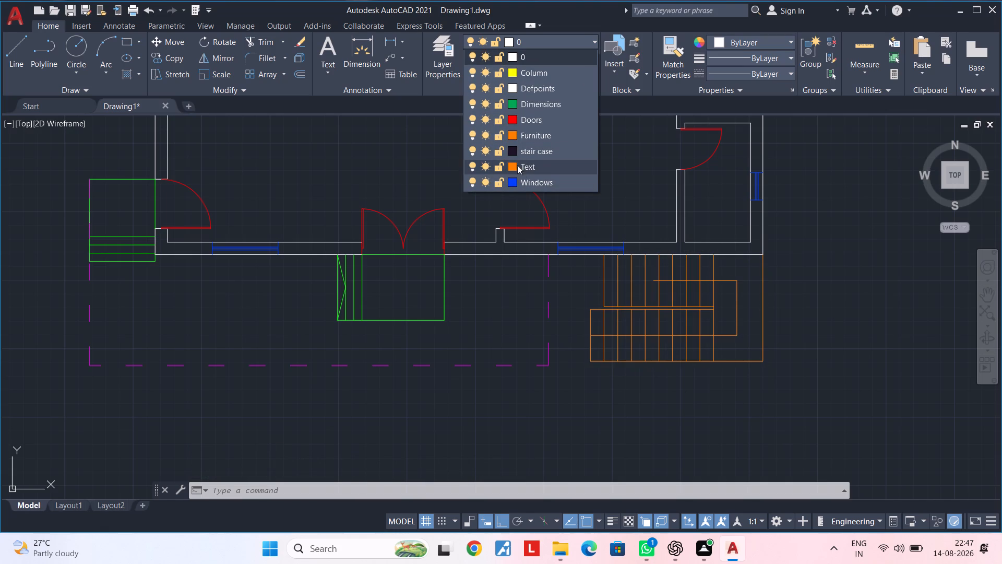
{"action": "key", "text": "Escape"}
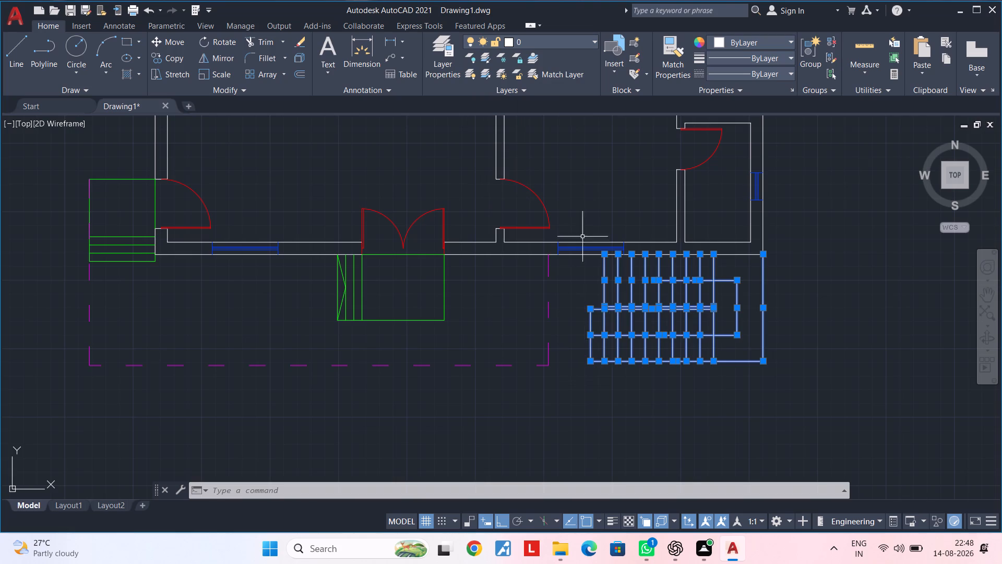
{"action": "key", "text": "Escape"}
Make the stair case layer current.
{"action": "left_click", "coordinate": [536, 44]}
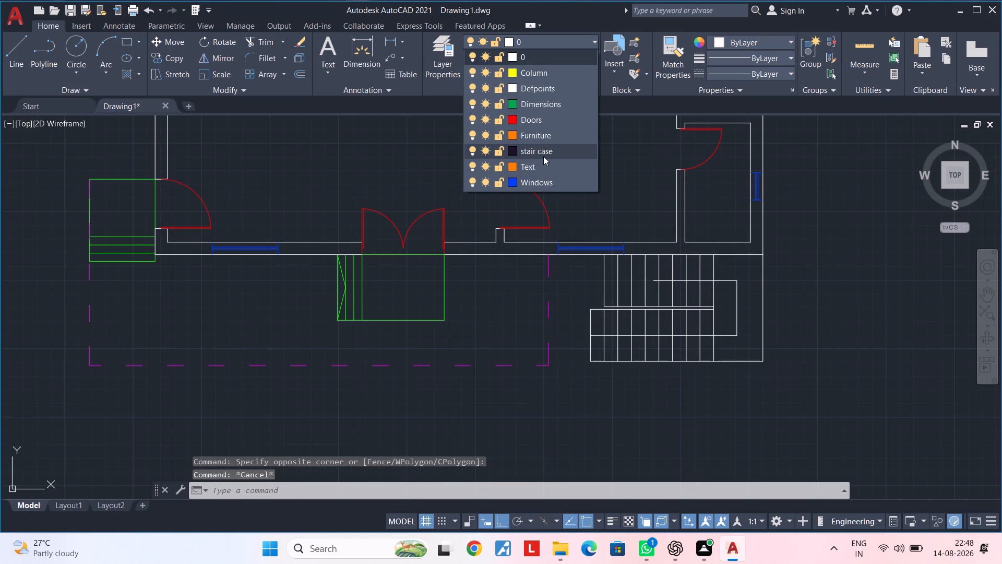
{"action": "left_click", "coordinate": [543, 155]}
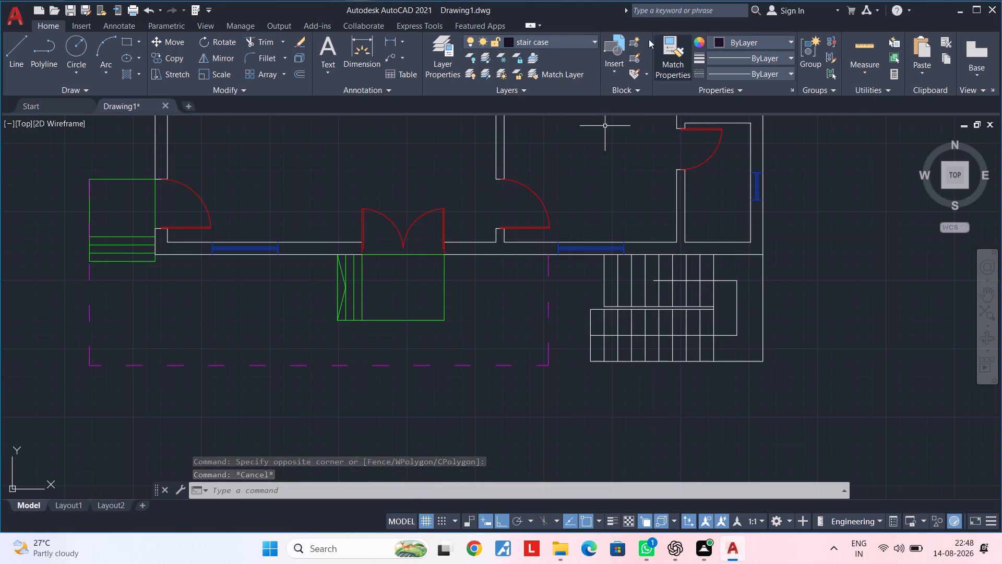
Change the stair case layer's colour to index colour 130 (cyan).
{"action": "left_click", "coordinate": [509, 43]}
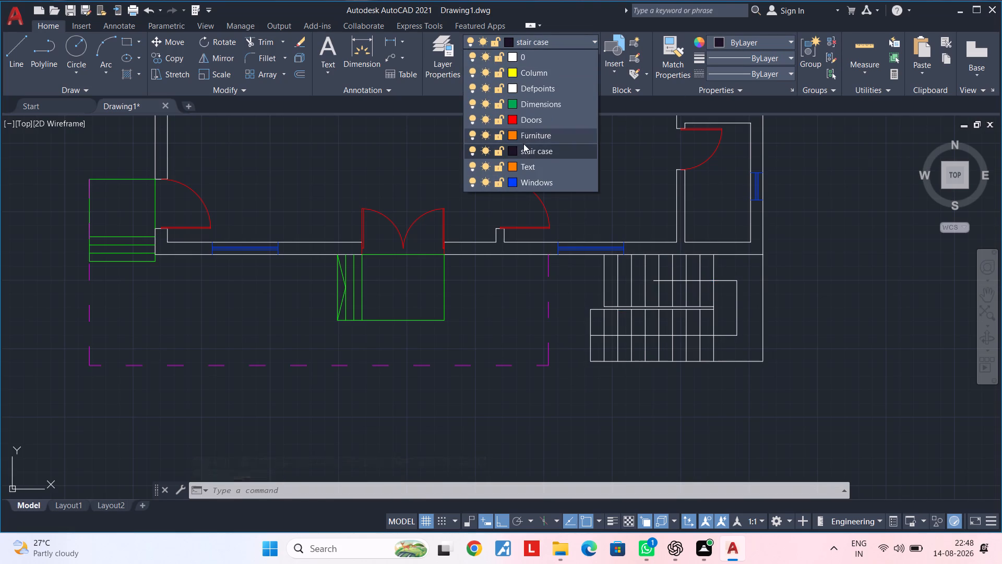
{"action": "left_click", "coordinate": [515, 150]}
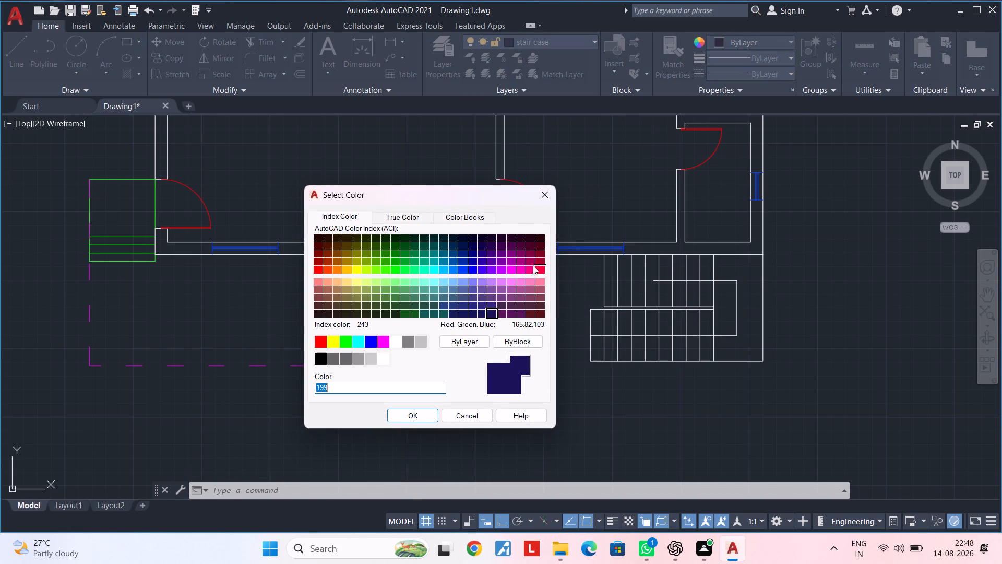
{"action": "left_click", "coordinate": [530, 269]}
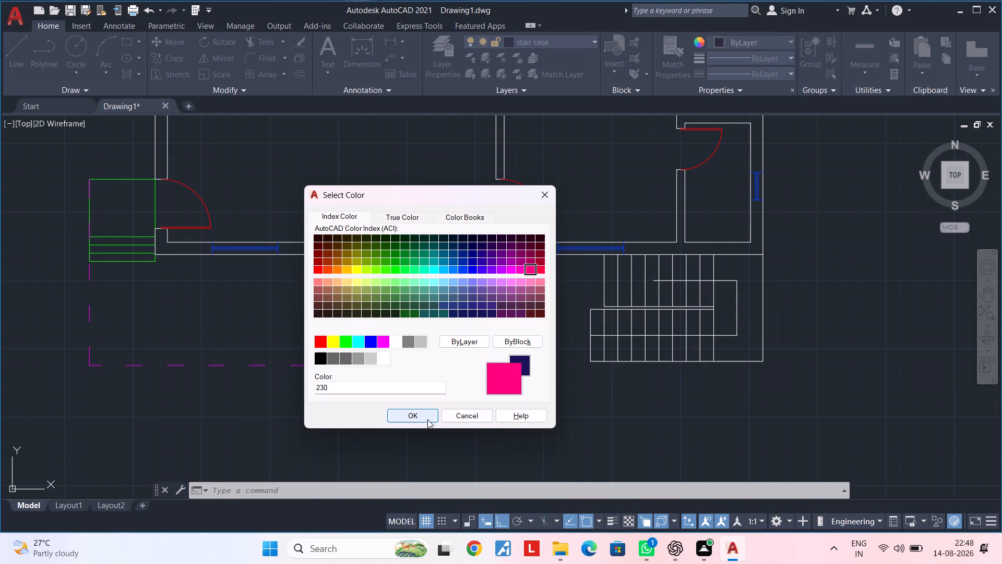
{"action": "left_click", "coordinate": [446, 261]}
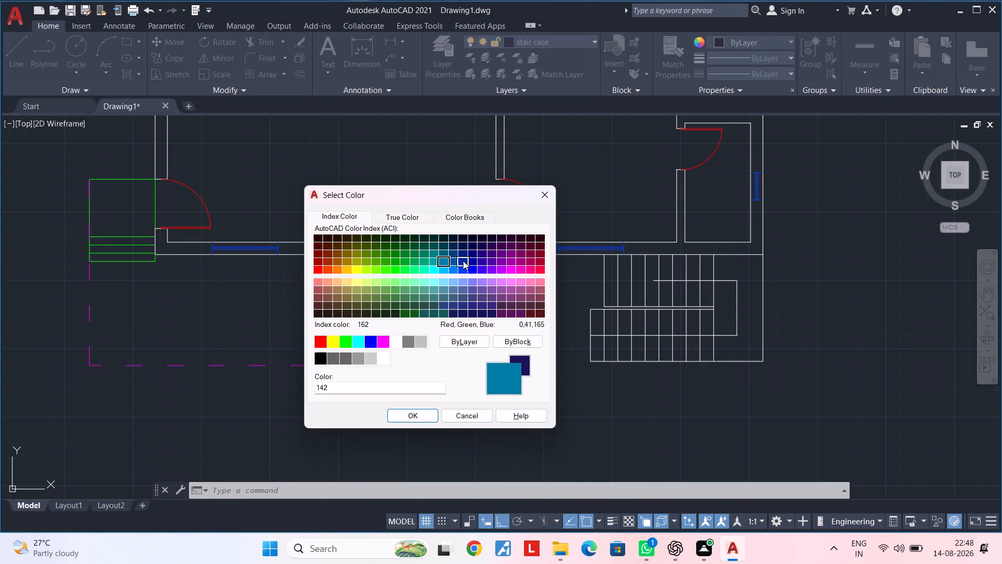
{"action": "left_click", "coordinate": [465, 253]}
{"action": "left_click", "coordinate": [472, 253]}
{"action": "left_click", "coordinate": [481, 267]}
{"action": "left_click", "coordinate": [472, 268]}
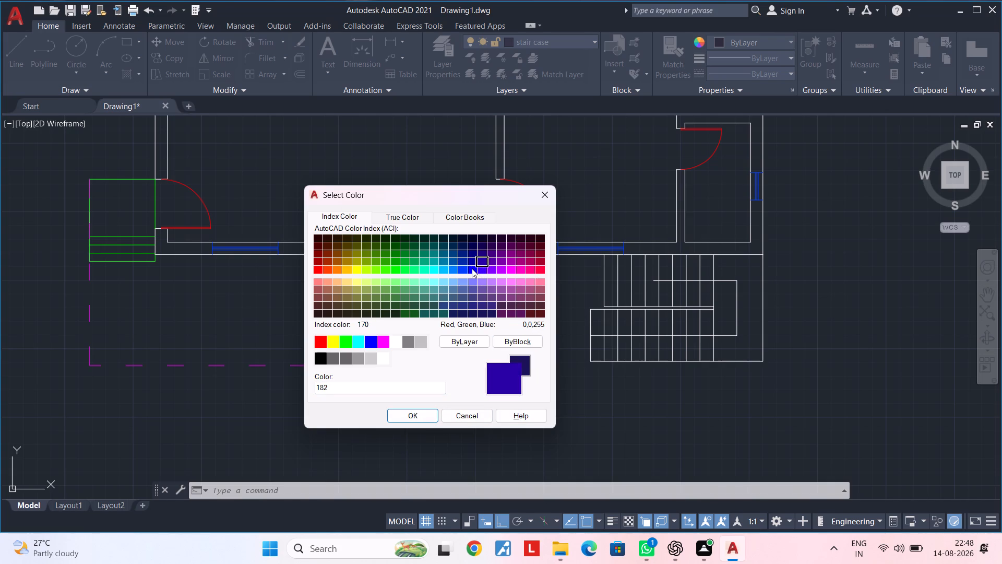
{"action": "left_click", "coordinate": [464, 268]}
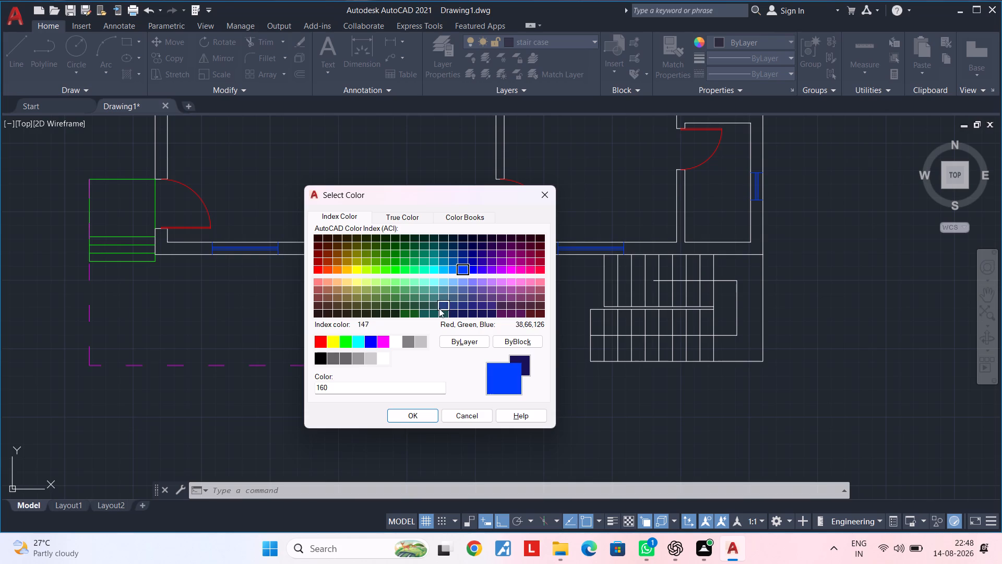
{"action": "left_click", "coordinate": [411, 298]}
{"action": "left_click", "coordinate": [391, 295]}
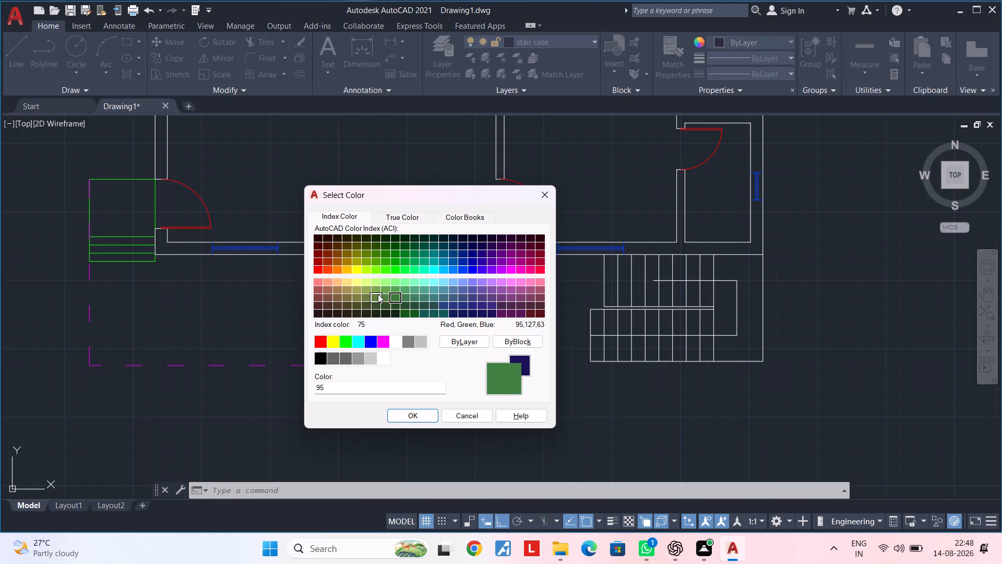
{"action": "left_click", "coordinate": [378, 294]}
{"action": "left_click", "coordinate": [362, 290]}
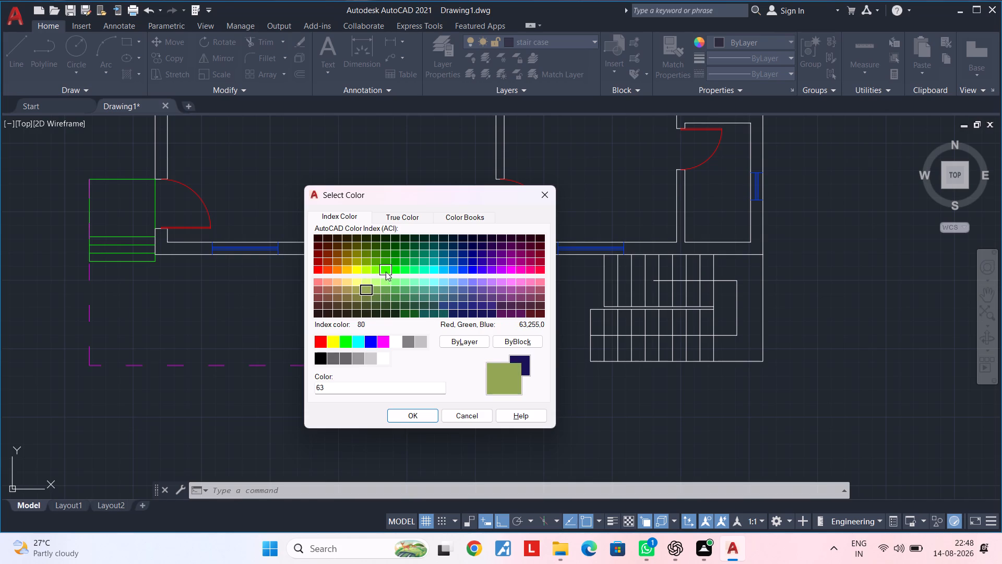
{"action": "left_click", "coordinate": [433, 272]}
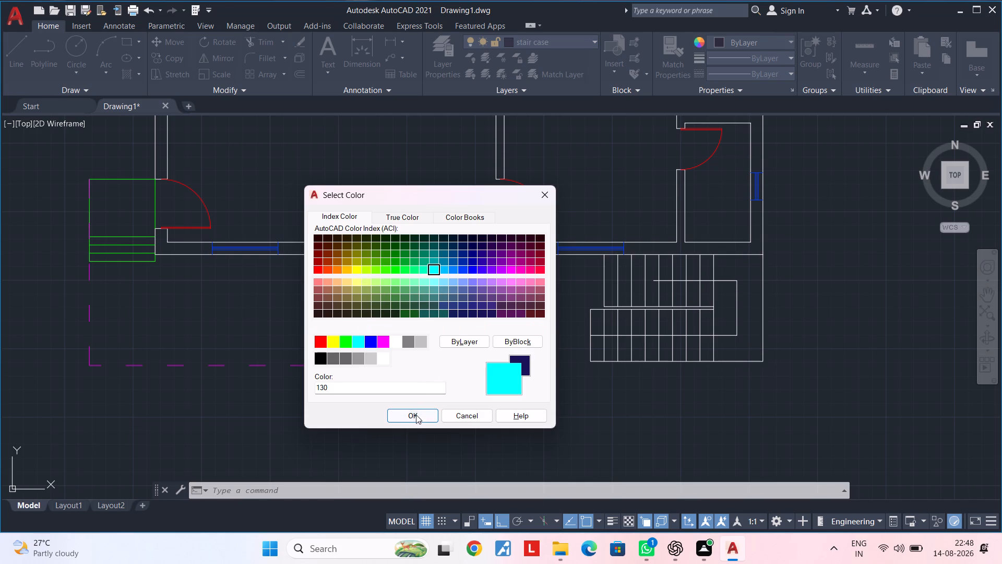
{"action": "left_click", "coordinate": [417, 416]}
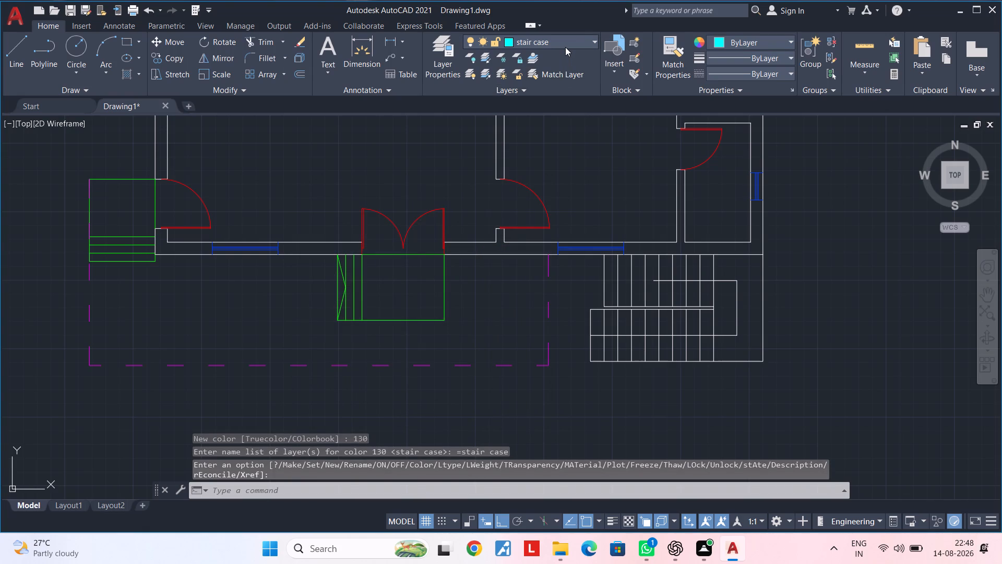
Move the whole staircase, including its treads, outline and direction lines, onto the stair case layer.
{"action": "left_click", "coordinate": [788, 274]}
{"action": "left_click", "coordinate": [580, 377]}
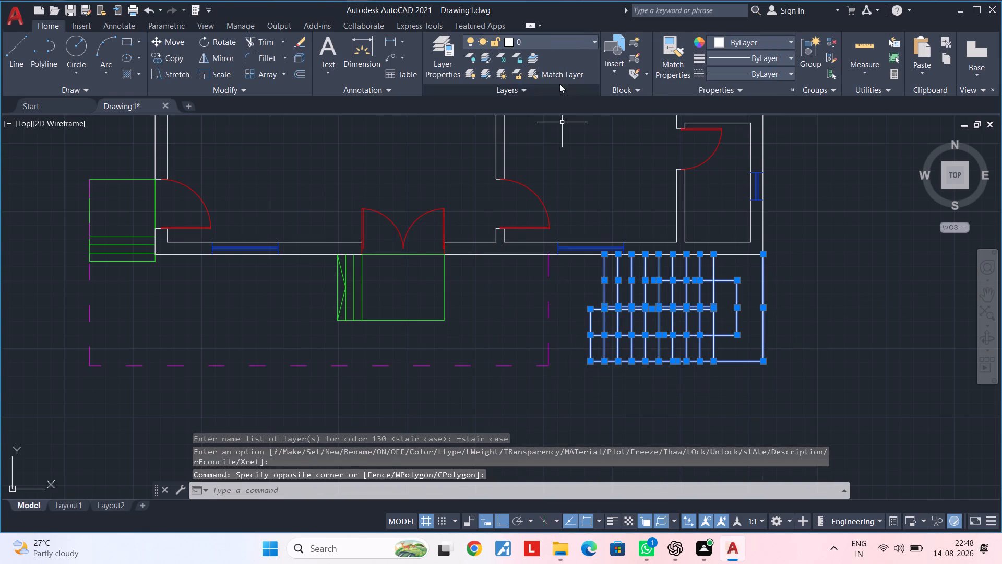
{"action": "left_click", "coordinate": [571, 41]}
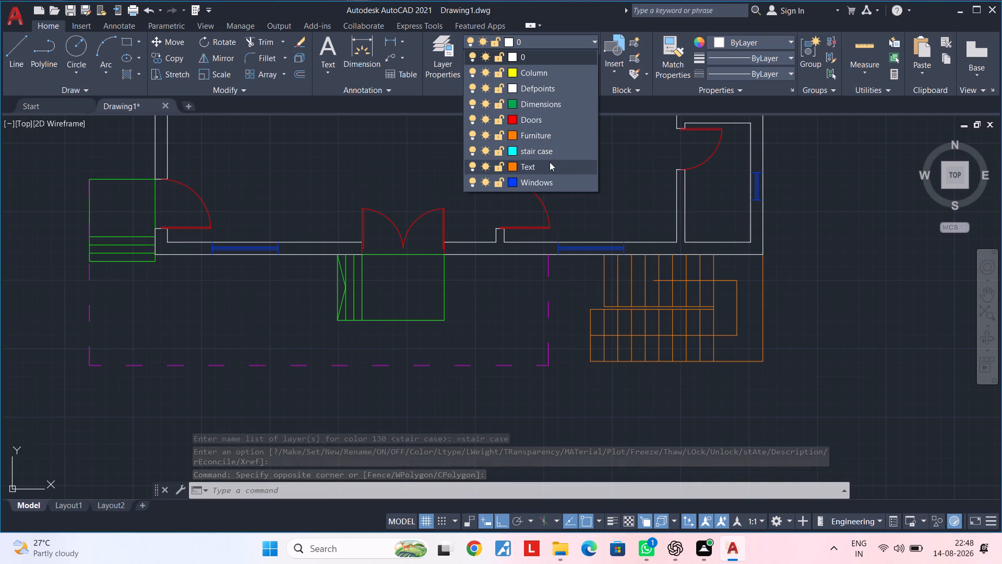
{"action": "left_click", "coordinate": [547, 146]}
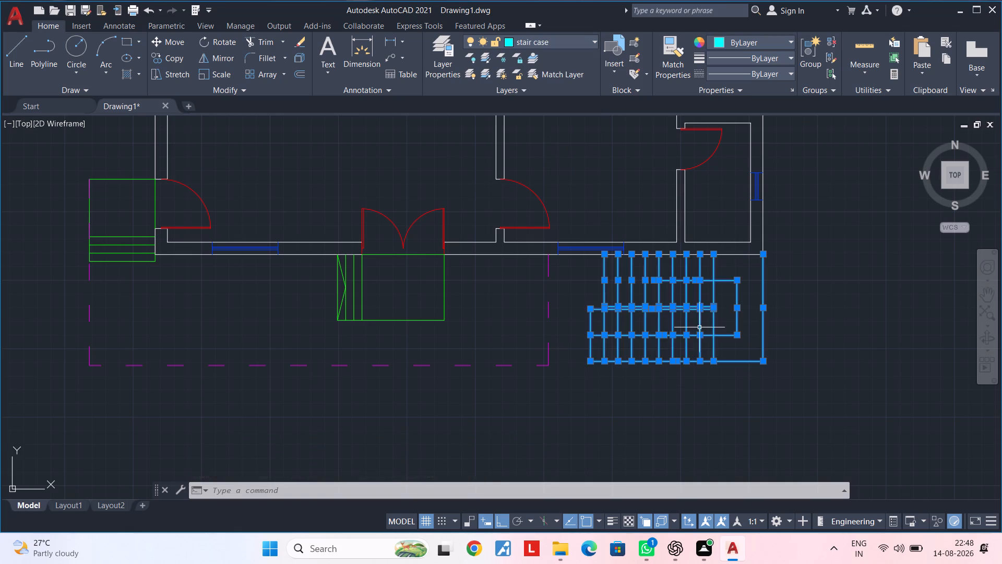
{"action": "key", "text": "Escape"}
{"action": "key", "text": "Escape"}
Draw a 9" by 9" rectangle in the empty space east of the house plan.
{"action": "scroll", "coordinate": [684, 365], "scroll_direction": "down", "scroll_amount": 1}
{"action": "middle_click_drag", "start_coordinate": [693, 360], "coordinate": [750, 316]}
{"action": "middle_click_drag", "start_coordinate": [762, 344], "coordinate": [670, 387]}
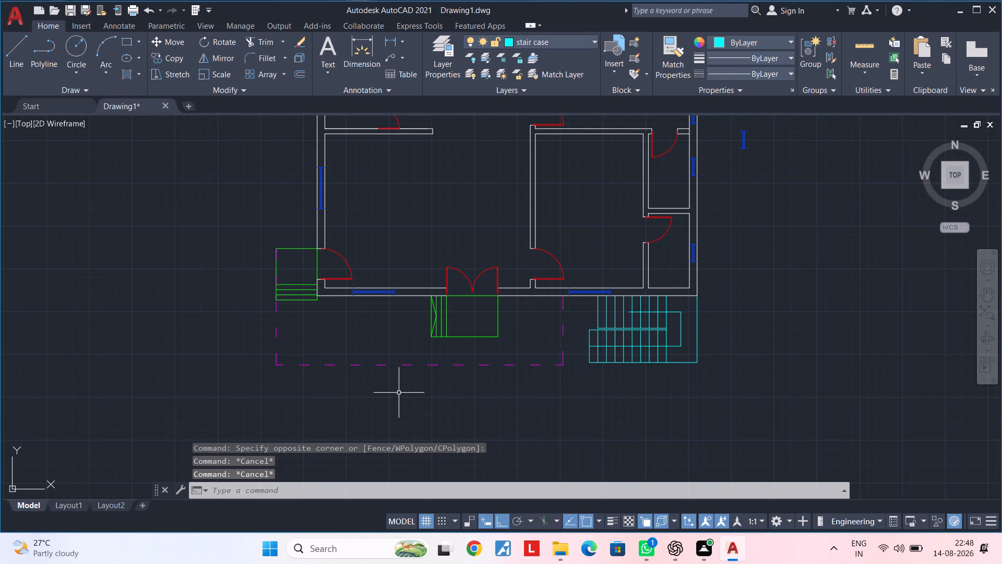
{"action": "middle_click_drag", "start_coordinate": [614, 389], "coordinate": [363, 398]}
{"action": "key", "text": "Escape"}
{"action": "key", "text": "Escape"}
{"action": "key", "text": "Escape"}
{"action": "key", "text": "Escape"}
{"action": "middle_click_drag", "start_coordinate": [580, 304], "coordinate": [549, 317]}
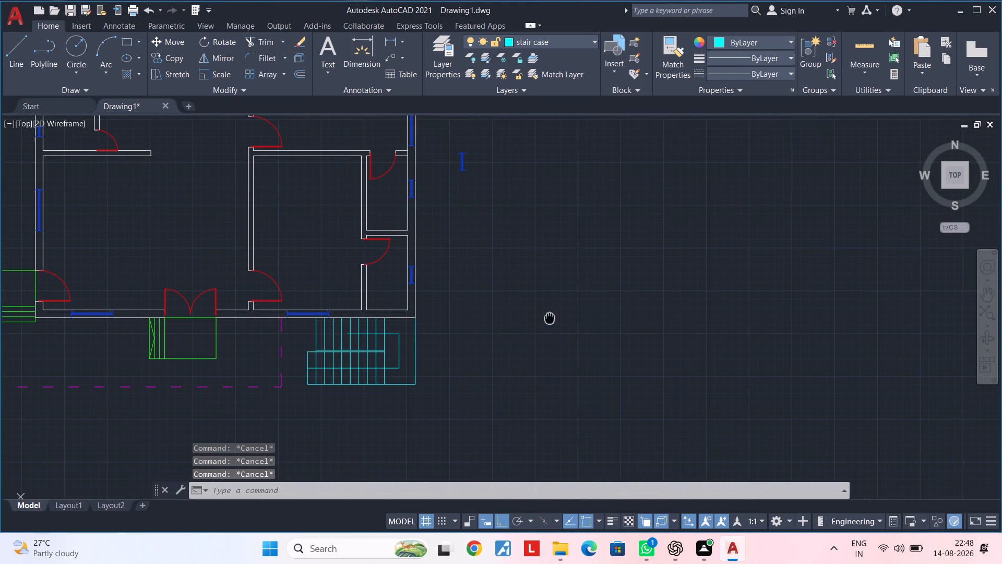
{"action": "middle_click_drag", "start_coordinate": [549, 317], "coordinate": [548, 318]}
{"action": "key", "text": "Escape"}
{"action": "key", "text": "Escape"}
{"action": "type", "text": "rec"}
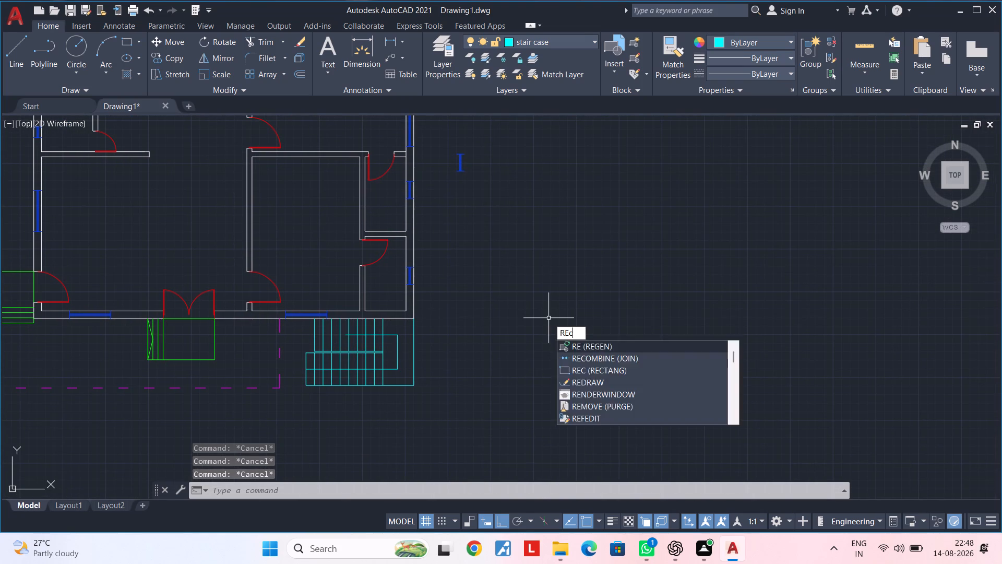
{"action": "key", "text": "space"}
{"action": "left_click", "coordinate": [558, 280]}
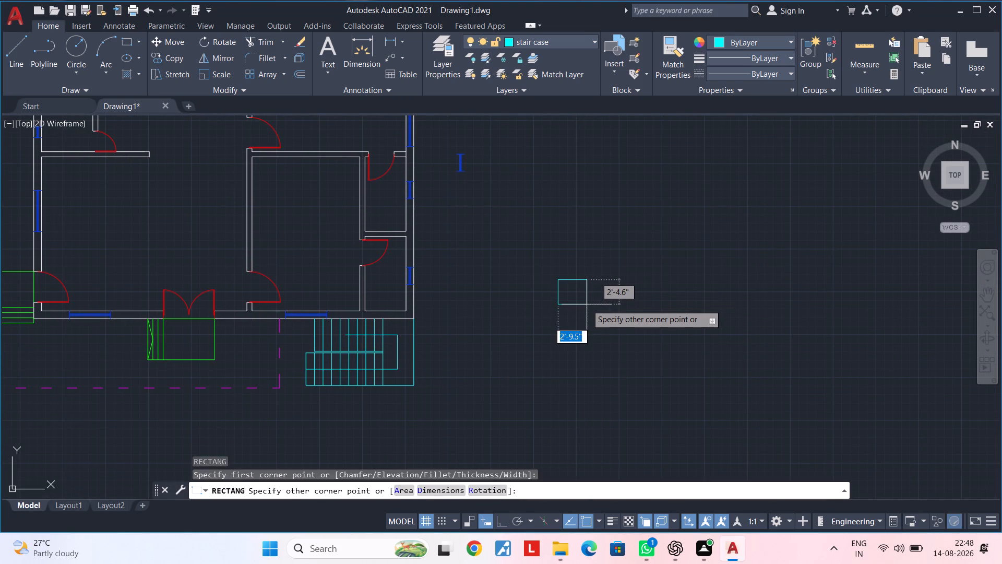
{"action": "type", "text": "d 9\""}
{"action": "key", "text": "Return"}
{"action": "type", "text": "9\""}
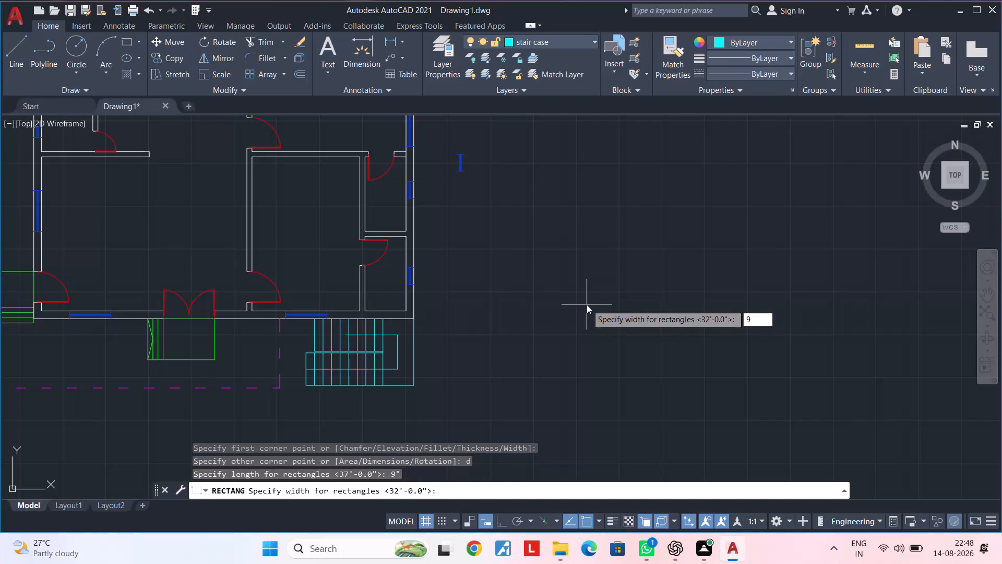
{"action": "key", "text": "Return"}
{"action": "left_click", "coordinate": [602, 307]}
{"action": "key", "text": "Escape"}
Assign the new 9" square to the Column layer.
{"action": "scroll", "coordinate": [558, 285], "scroll_direction": "up", "scroll_amount": 2}
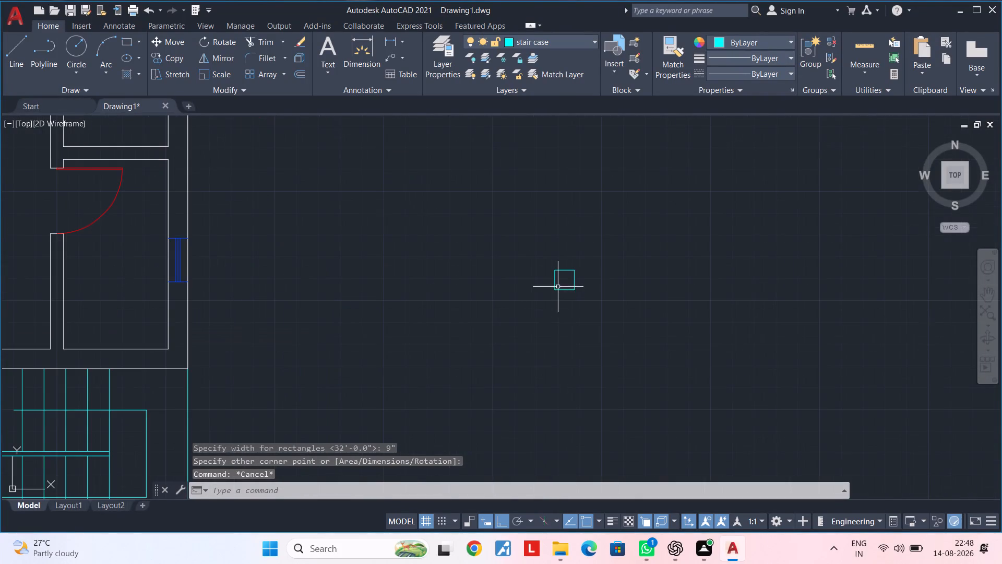
{"action": "middle_click_drag", "start_coordinate": [572, 290], "coordinate": [558, 333]}
{"action": "scroll", "coordinate": [558, 333], "scroll_direction": "up", "scroll_amount": 1}
{"action": "middle_click_drag", "start_coordinate": [558, 333], "coordinate": [567, 327]}
{"action": "key", "text": "Escape"}
{"action": "left_click", "coordinate": [620, 261]}
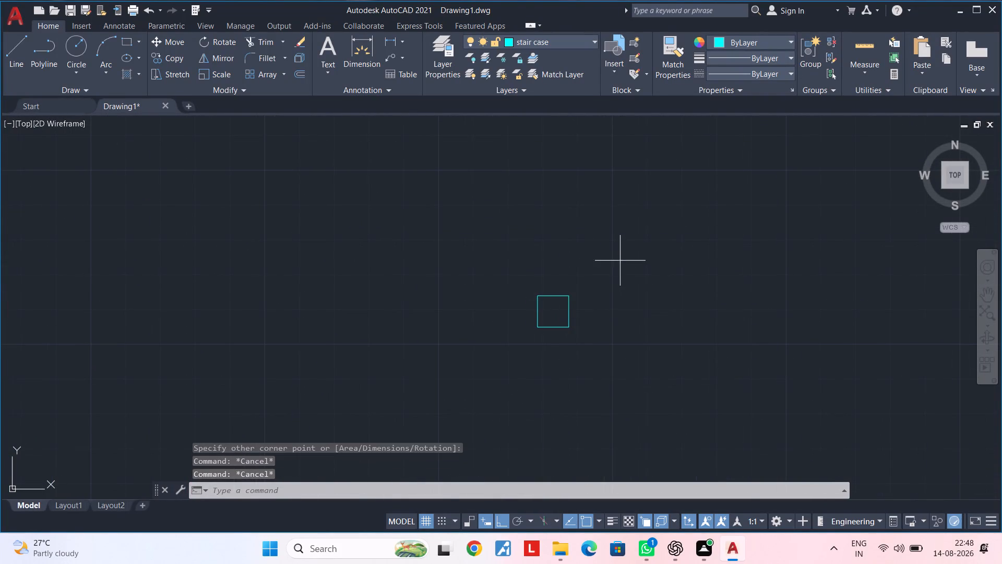
{"action": "left_click", "coordinate": [518, 351]}
{"action": "left_click", "coordinate": [535, 41]}
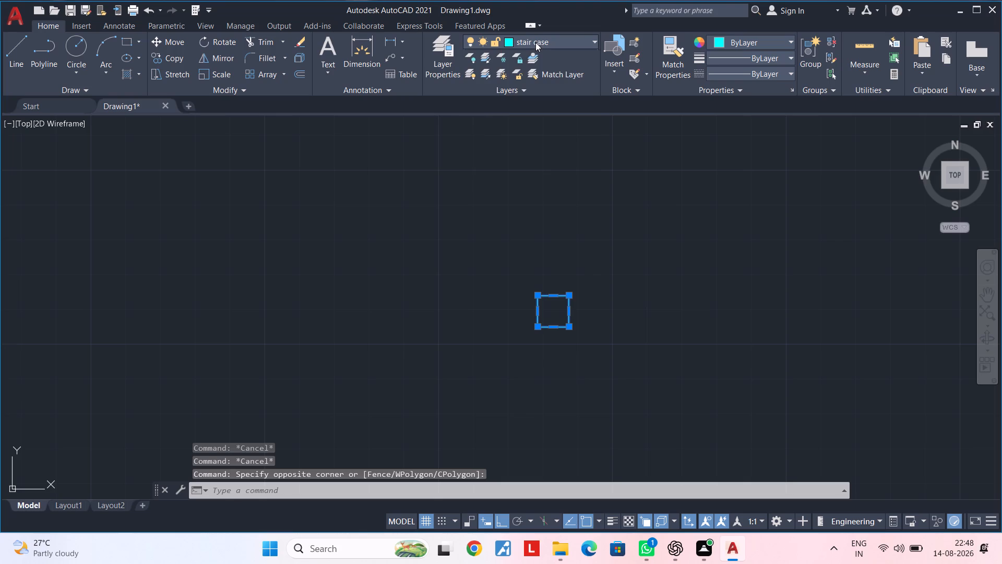
{"action": "left_click", "coordinate": [535, 75]}
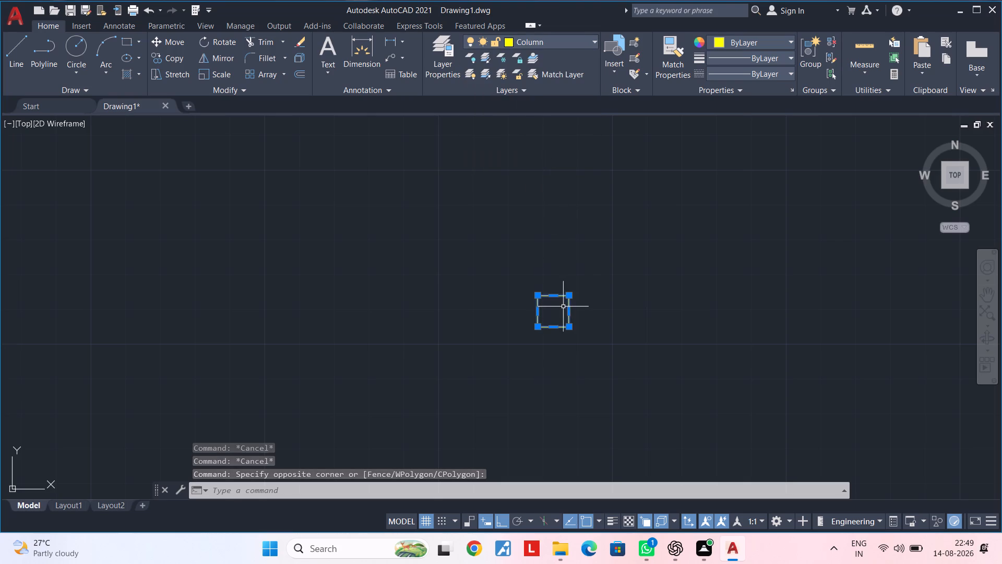
{"action": "middle_click_drag", "start_coordinate": [578, 310], "coordinate": [577, 281]}
{"action": "scroll", "coordinate": [555, 289], "scroll_direction": "up", "scroll_amount": 1}
{"action": "key", "text": "Escape"}
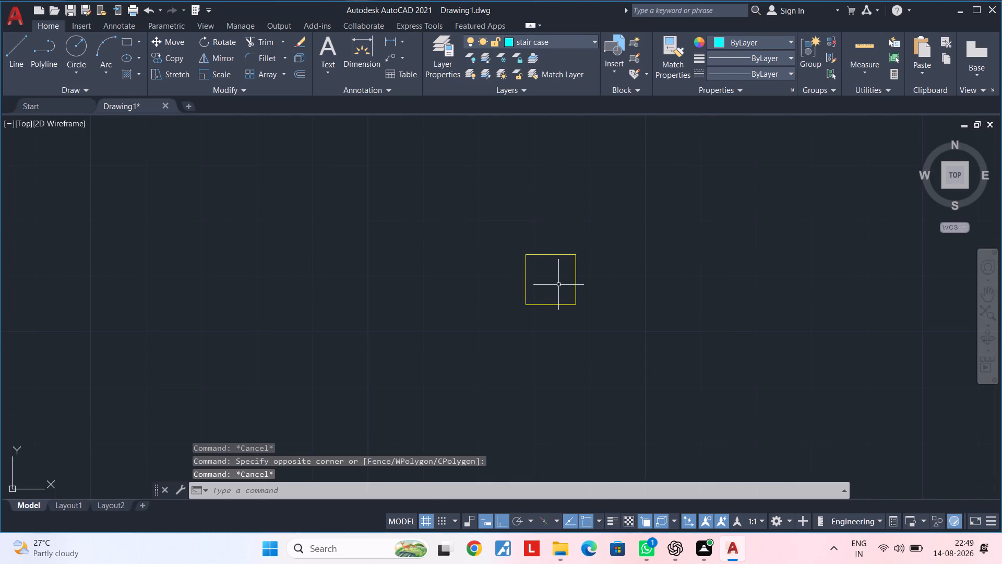
Fill the column square with a solid hatch in the yellow colour 200,201,45.
{"action": "key", "text": "h"}
{"action": "key", "text": "space"}
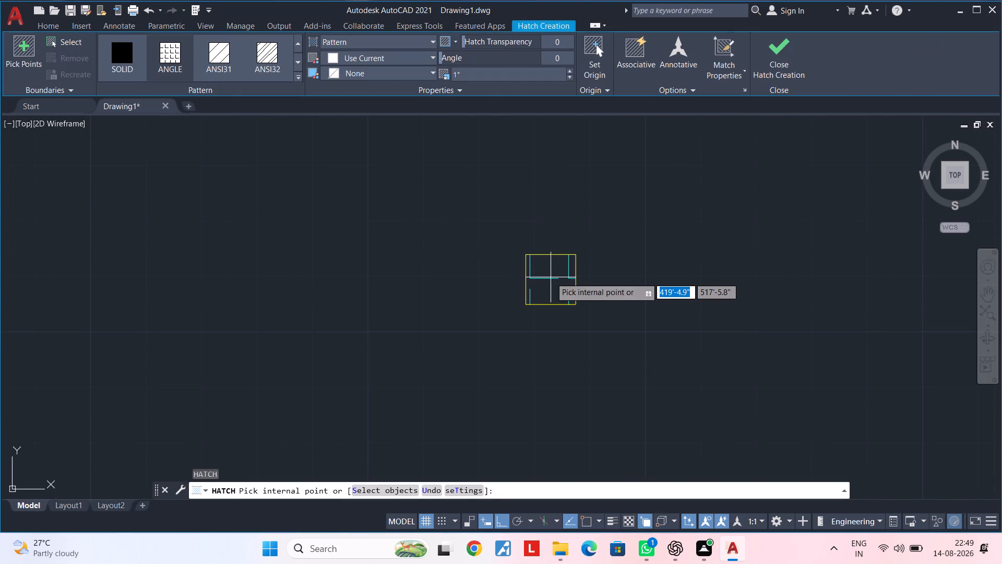
{"action": "left_click", "coordinate": [125, 56]}
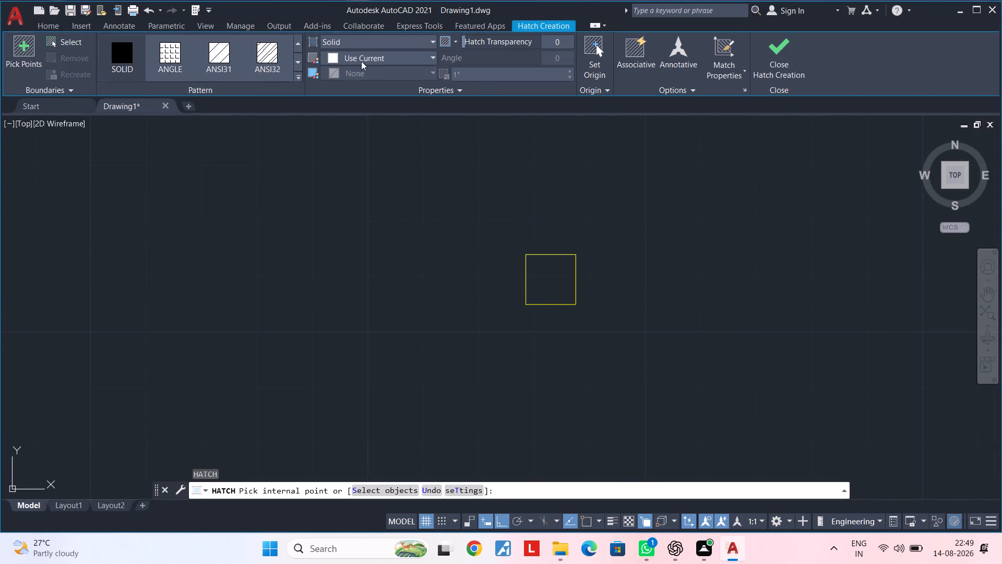
{"action": "left_click", "coordinate": [336, 58]}
{"action": "left_click", "coordinate": [436, 149]}
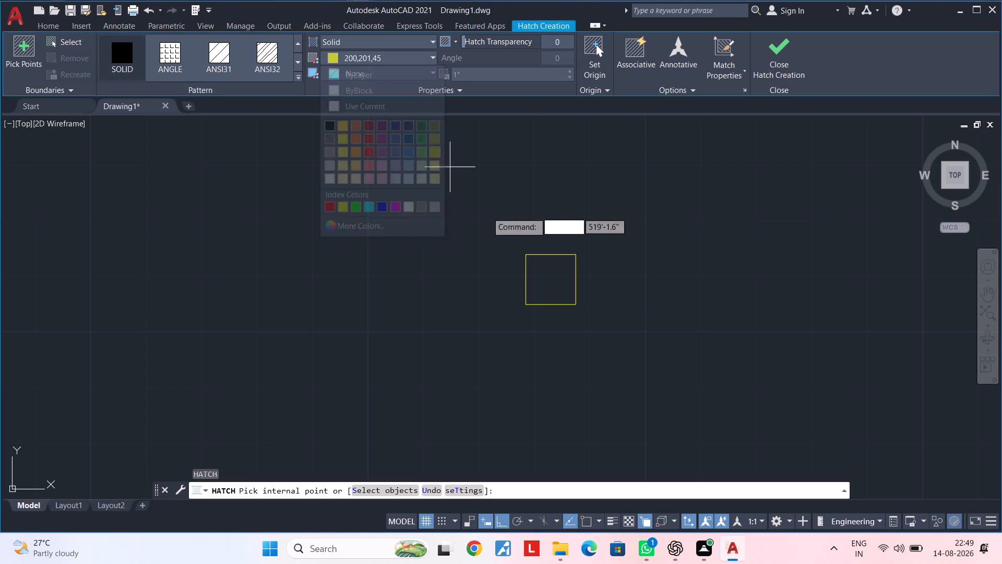
{"action": "left_click", "coordinate": [550, 276]}
{"action": "key", "text": "Escape"}
{"action": "key", "text": "Escape"}
{"action": "key", "text": "Escape"}
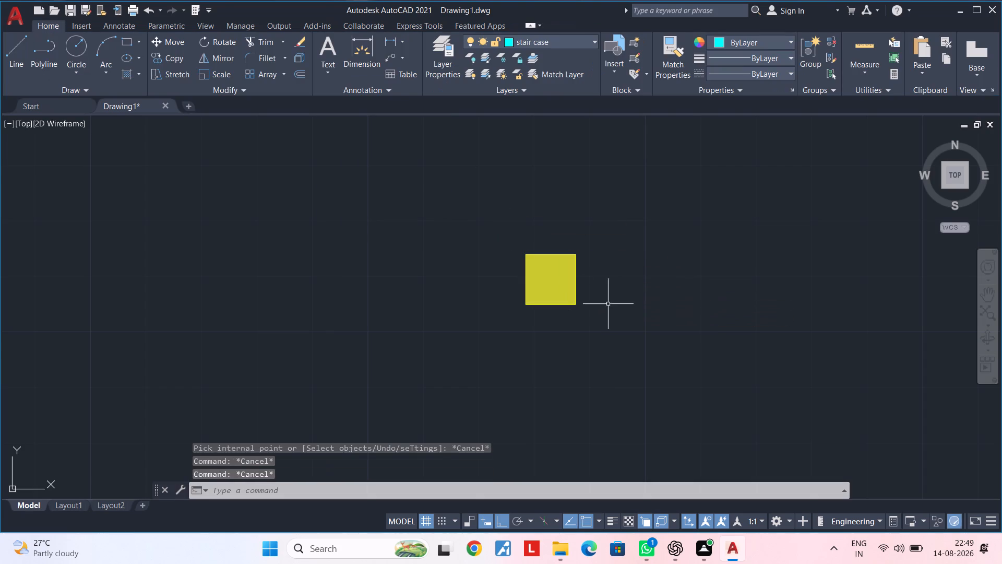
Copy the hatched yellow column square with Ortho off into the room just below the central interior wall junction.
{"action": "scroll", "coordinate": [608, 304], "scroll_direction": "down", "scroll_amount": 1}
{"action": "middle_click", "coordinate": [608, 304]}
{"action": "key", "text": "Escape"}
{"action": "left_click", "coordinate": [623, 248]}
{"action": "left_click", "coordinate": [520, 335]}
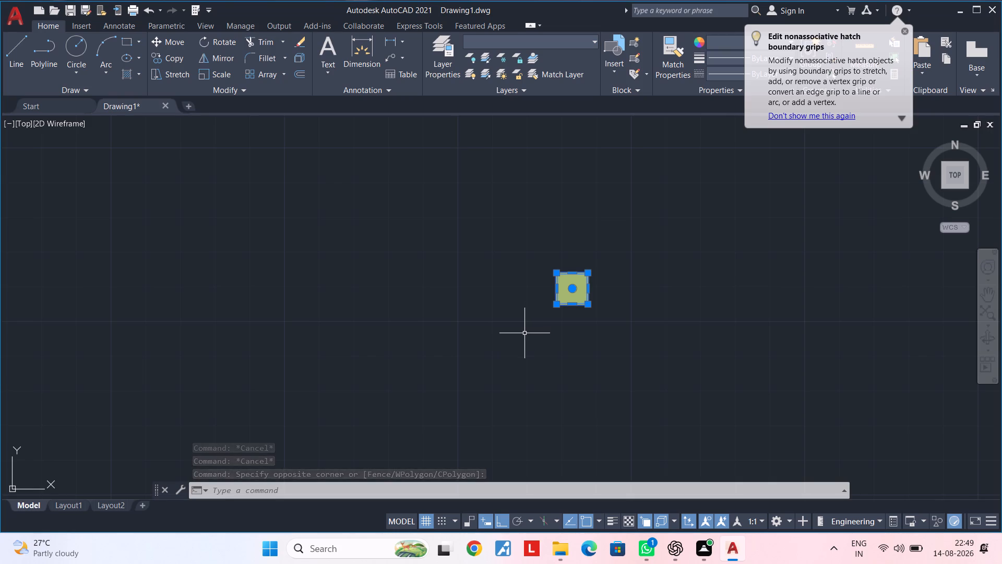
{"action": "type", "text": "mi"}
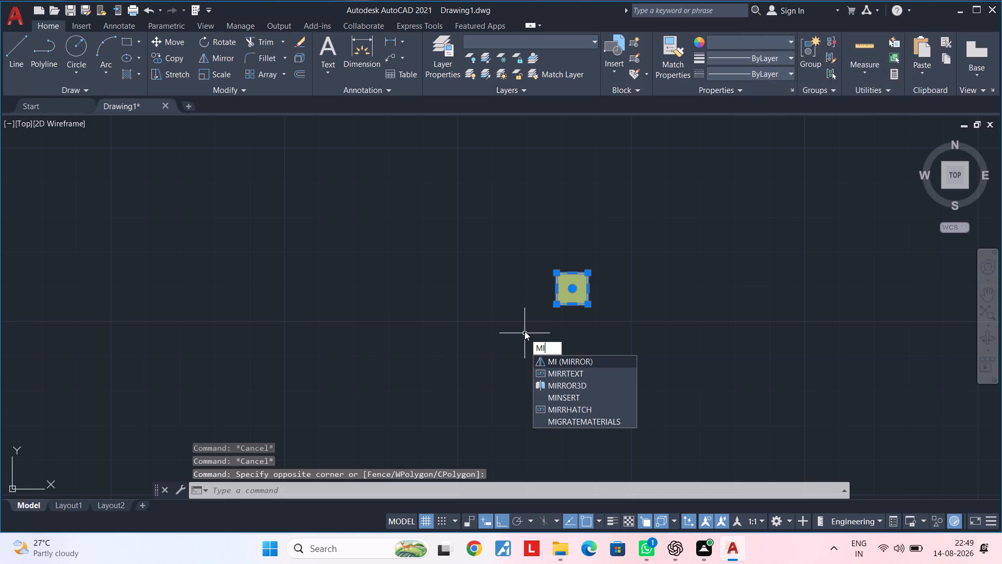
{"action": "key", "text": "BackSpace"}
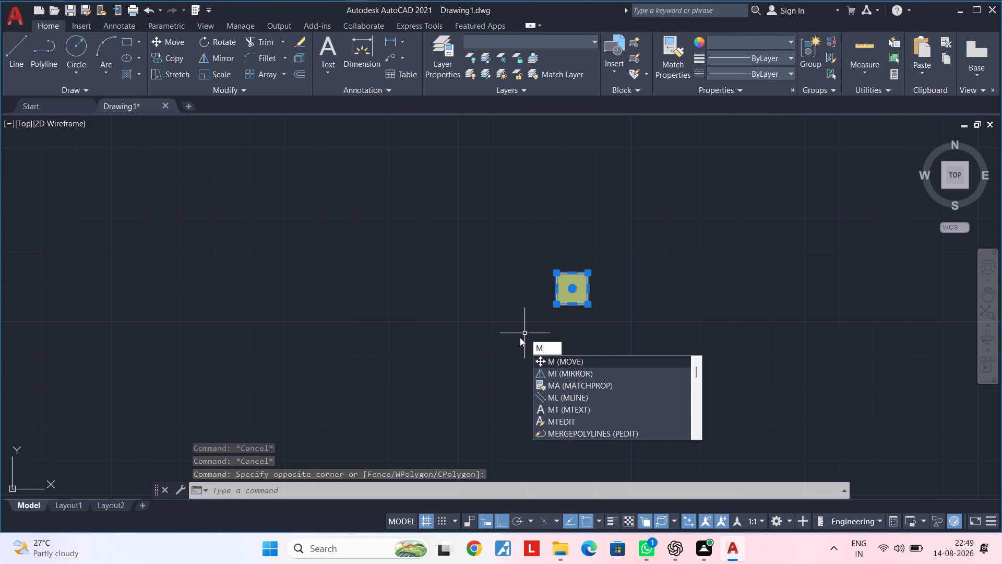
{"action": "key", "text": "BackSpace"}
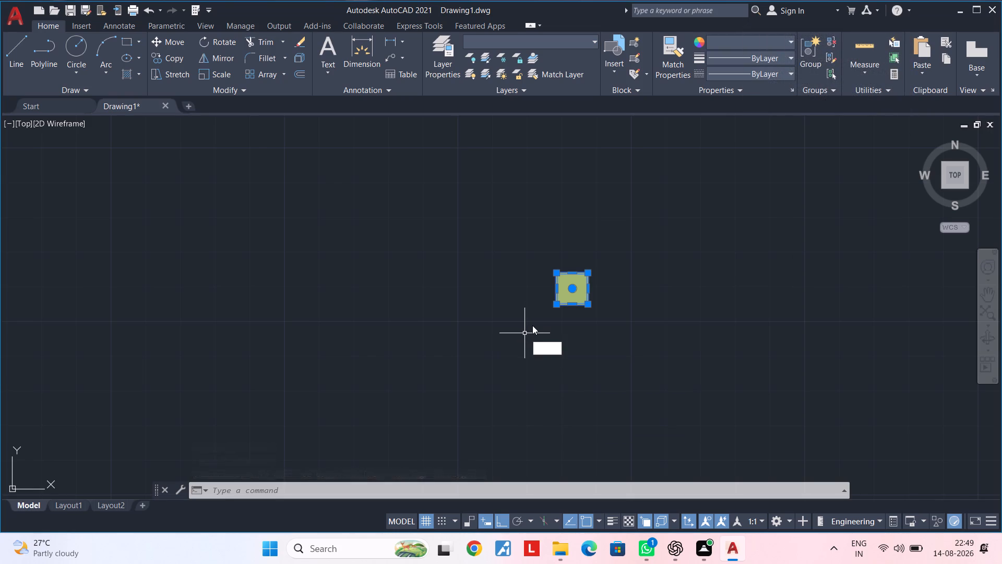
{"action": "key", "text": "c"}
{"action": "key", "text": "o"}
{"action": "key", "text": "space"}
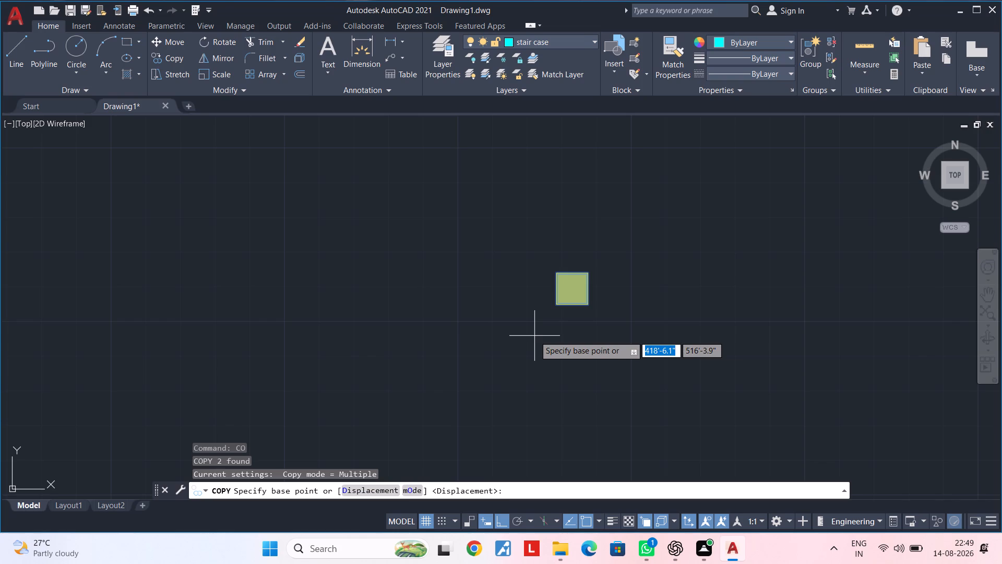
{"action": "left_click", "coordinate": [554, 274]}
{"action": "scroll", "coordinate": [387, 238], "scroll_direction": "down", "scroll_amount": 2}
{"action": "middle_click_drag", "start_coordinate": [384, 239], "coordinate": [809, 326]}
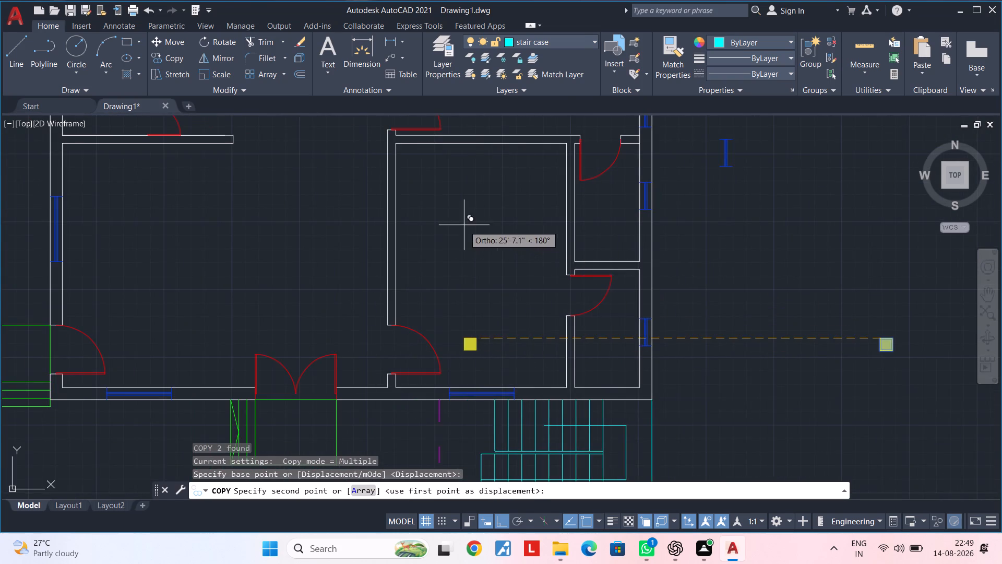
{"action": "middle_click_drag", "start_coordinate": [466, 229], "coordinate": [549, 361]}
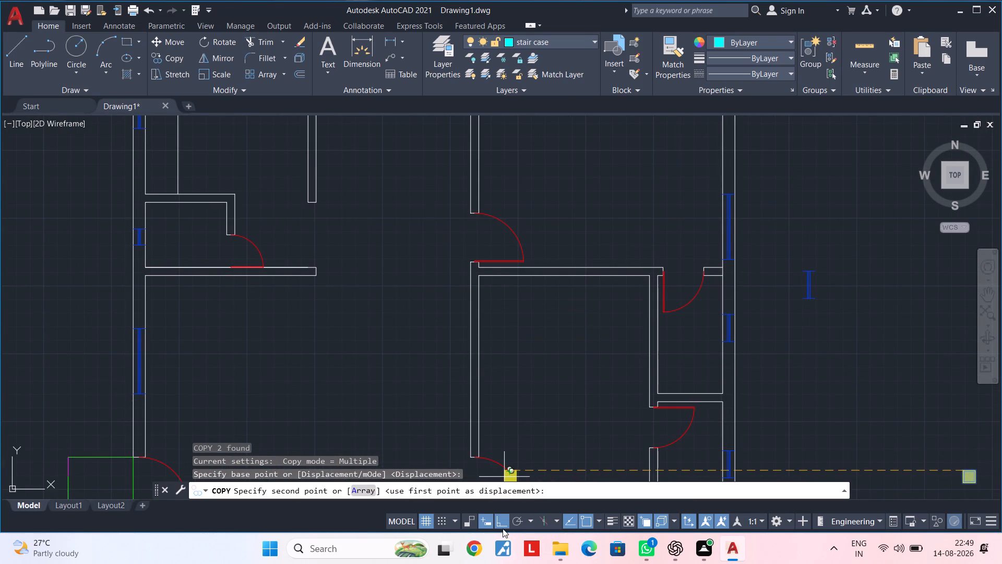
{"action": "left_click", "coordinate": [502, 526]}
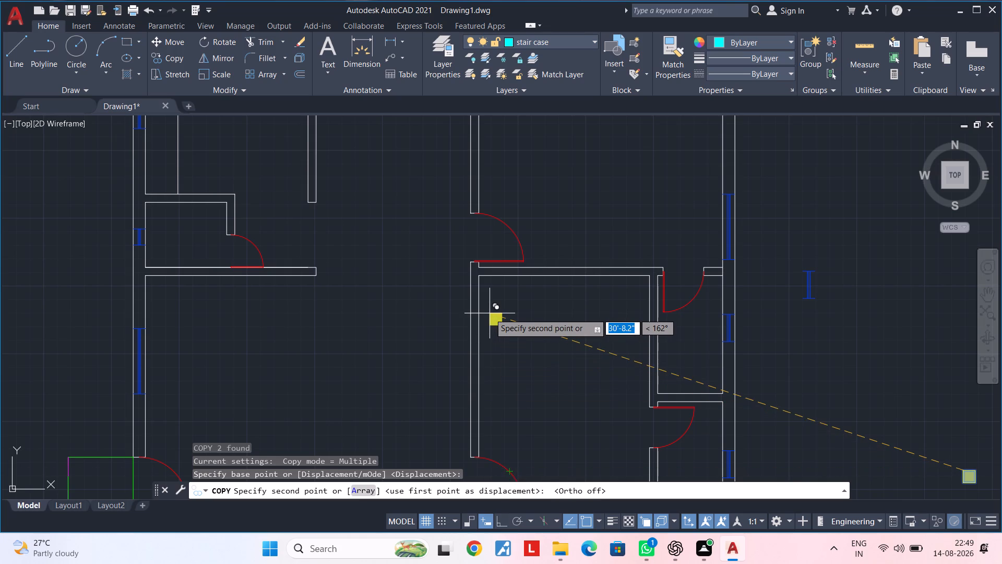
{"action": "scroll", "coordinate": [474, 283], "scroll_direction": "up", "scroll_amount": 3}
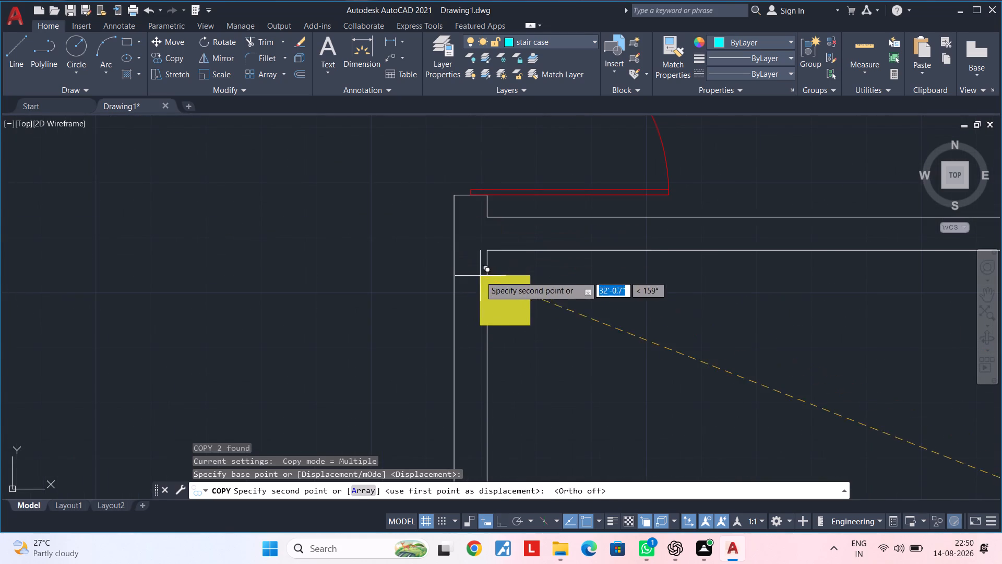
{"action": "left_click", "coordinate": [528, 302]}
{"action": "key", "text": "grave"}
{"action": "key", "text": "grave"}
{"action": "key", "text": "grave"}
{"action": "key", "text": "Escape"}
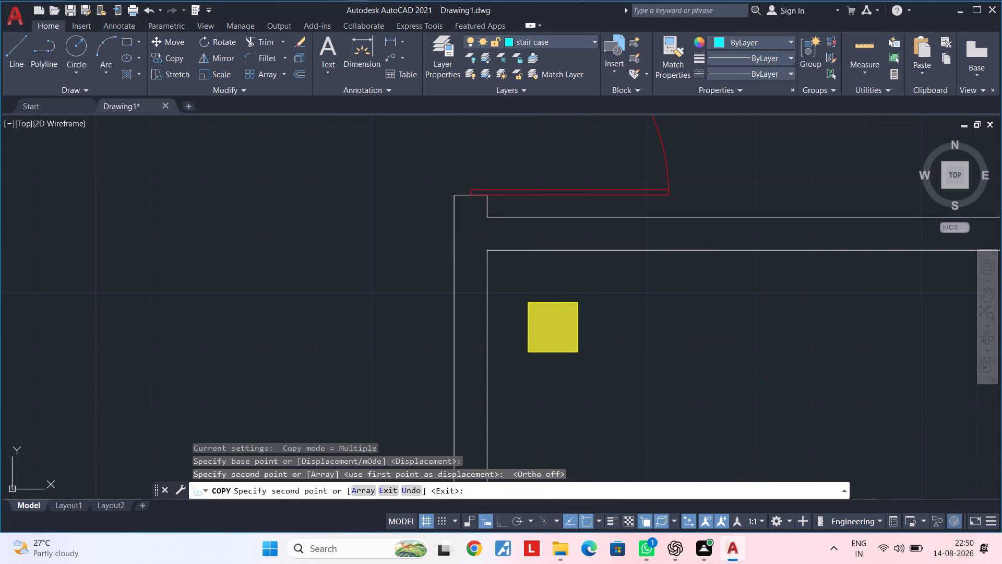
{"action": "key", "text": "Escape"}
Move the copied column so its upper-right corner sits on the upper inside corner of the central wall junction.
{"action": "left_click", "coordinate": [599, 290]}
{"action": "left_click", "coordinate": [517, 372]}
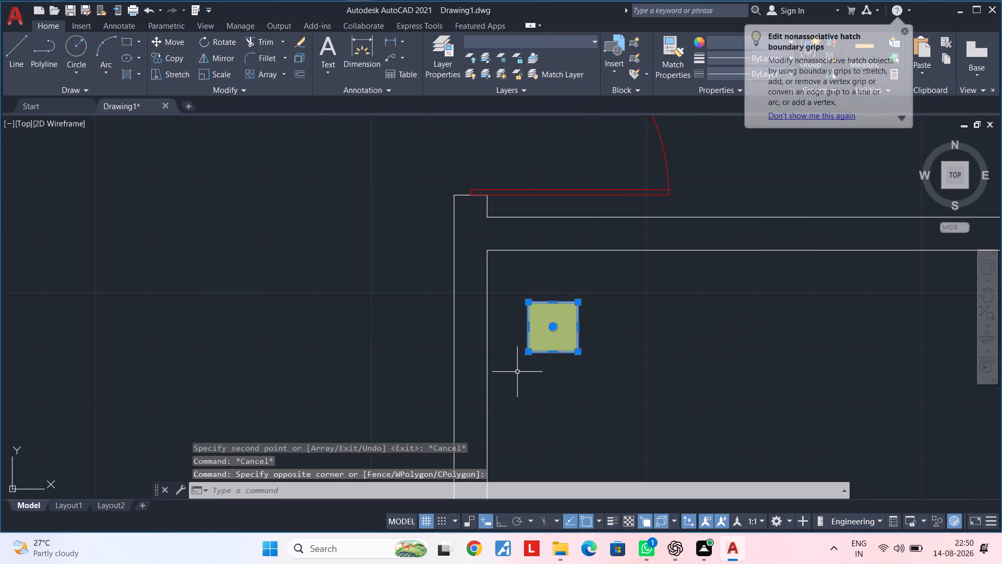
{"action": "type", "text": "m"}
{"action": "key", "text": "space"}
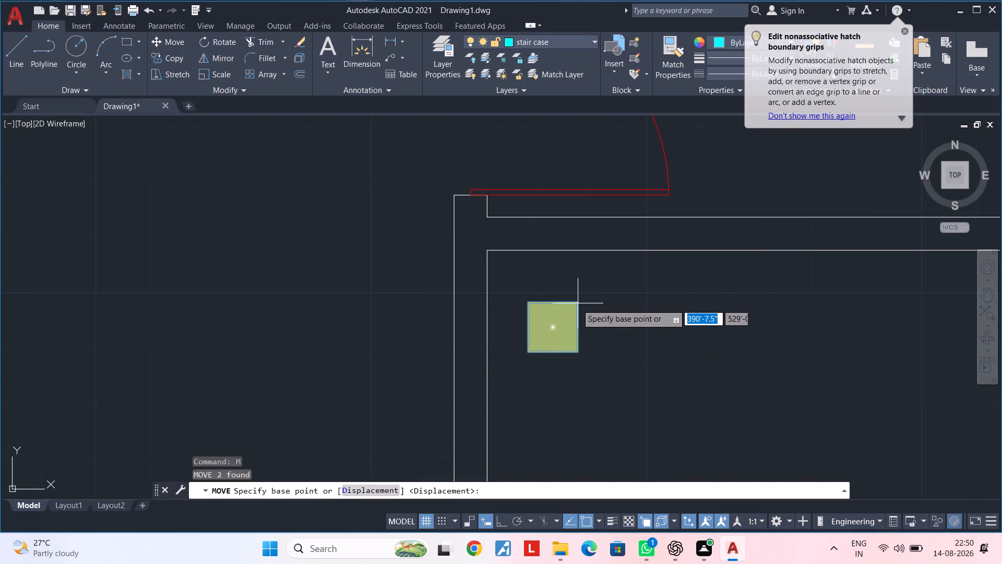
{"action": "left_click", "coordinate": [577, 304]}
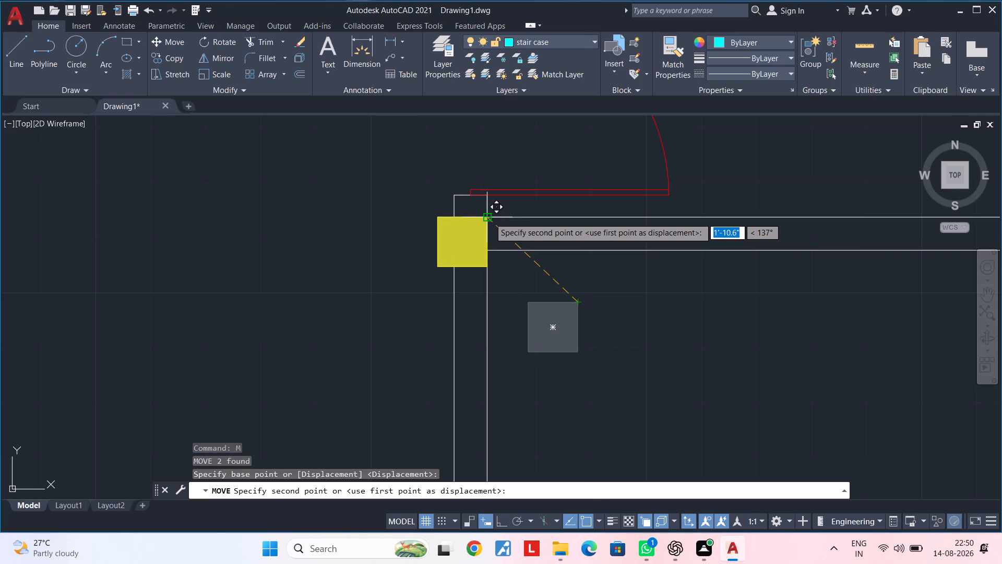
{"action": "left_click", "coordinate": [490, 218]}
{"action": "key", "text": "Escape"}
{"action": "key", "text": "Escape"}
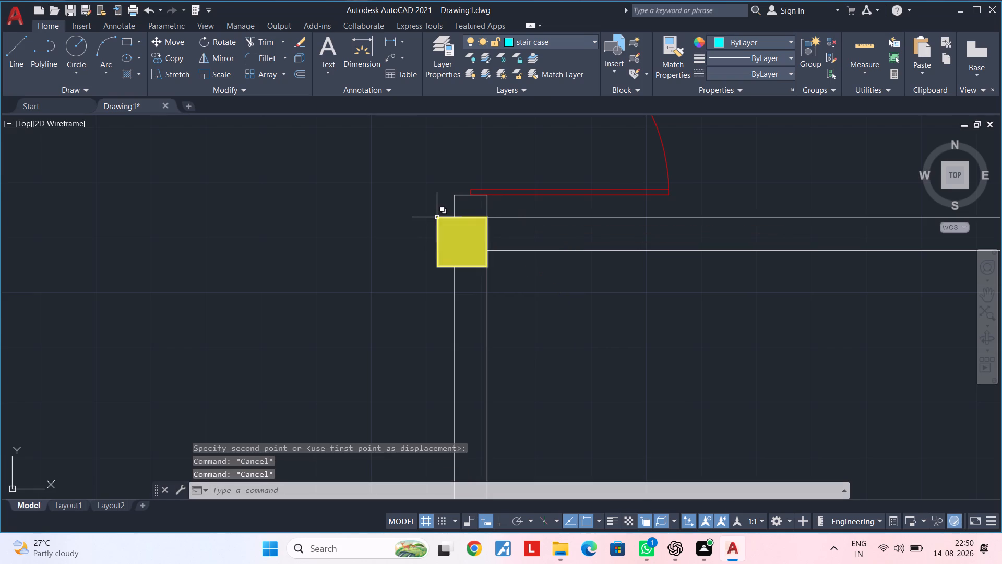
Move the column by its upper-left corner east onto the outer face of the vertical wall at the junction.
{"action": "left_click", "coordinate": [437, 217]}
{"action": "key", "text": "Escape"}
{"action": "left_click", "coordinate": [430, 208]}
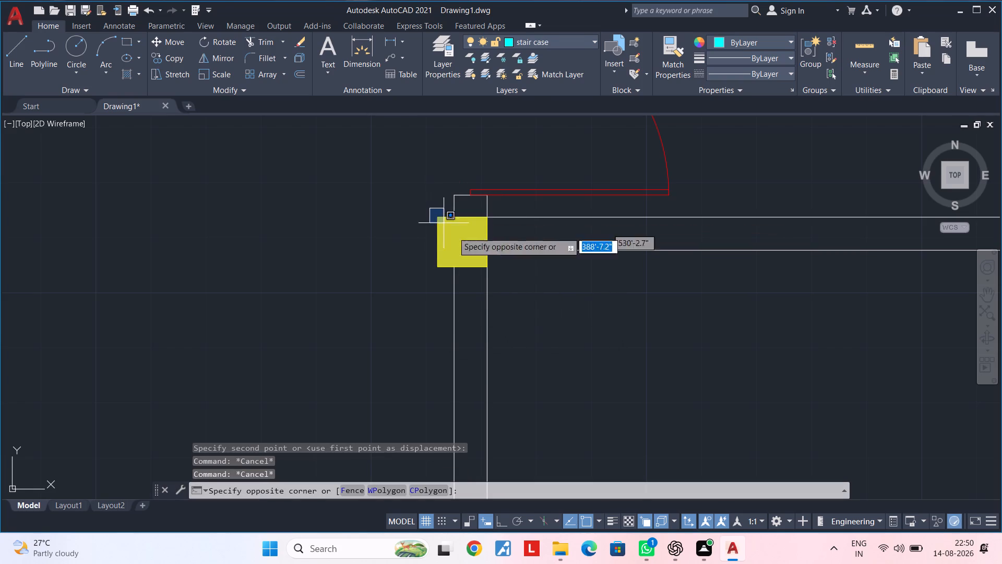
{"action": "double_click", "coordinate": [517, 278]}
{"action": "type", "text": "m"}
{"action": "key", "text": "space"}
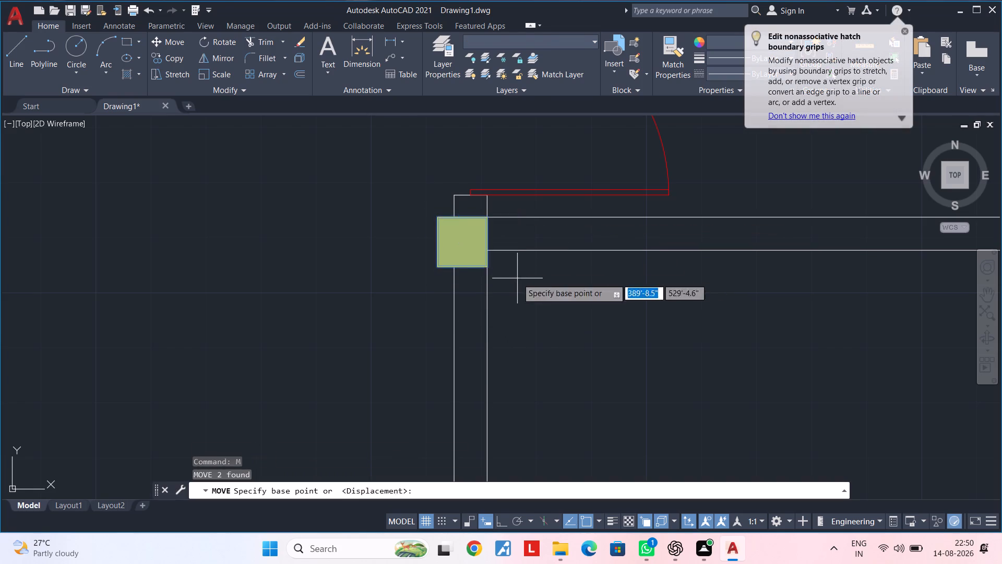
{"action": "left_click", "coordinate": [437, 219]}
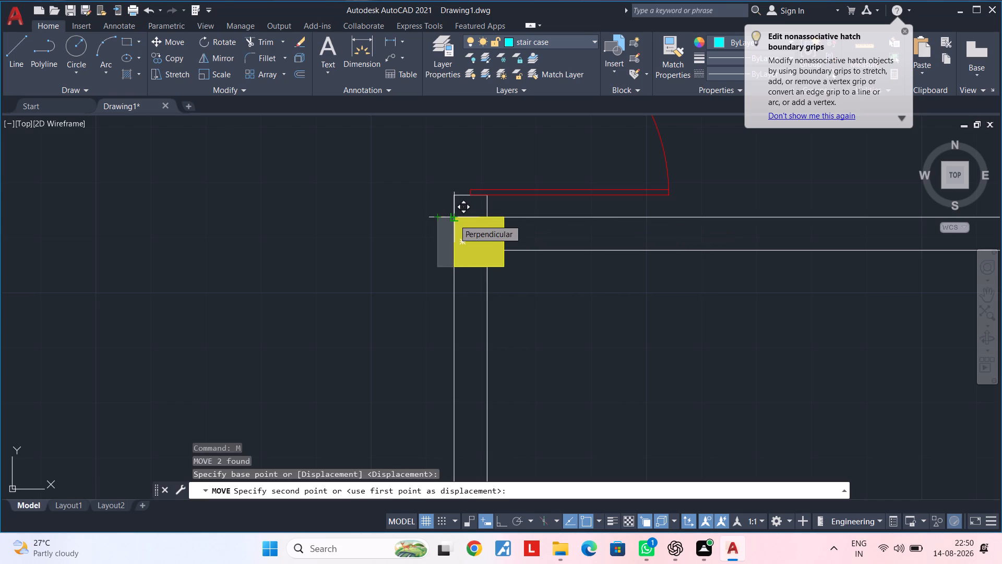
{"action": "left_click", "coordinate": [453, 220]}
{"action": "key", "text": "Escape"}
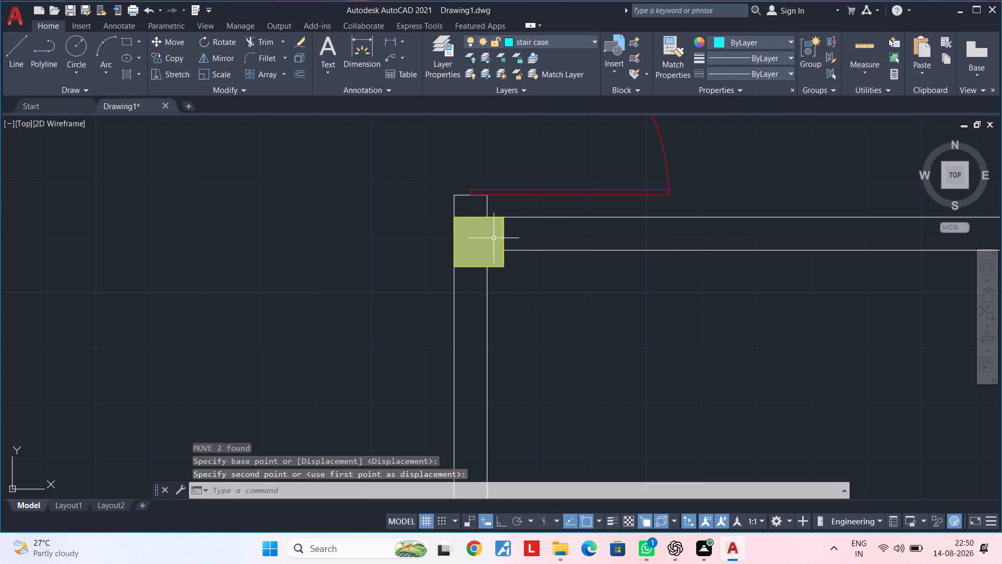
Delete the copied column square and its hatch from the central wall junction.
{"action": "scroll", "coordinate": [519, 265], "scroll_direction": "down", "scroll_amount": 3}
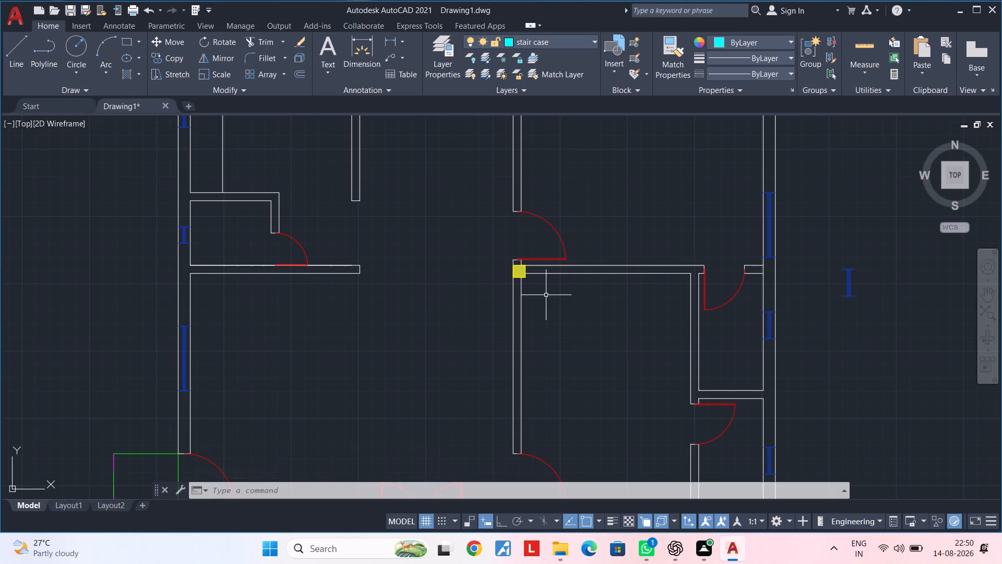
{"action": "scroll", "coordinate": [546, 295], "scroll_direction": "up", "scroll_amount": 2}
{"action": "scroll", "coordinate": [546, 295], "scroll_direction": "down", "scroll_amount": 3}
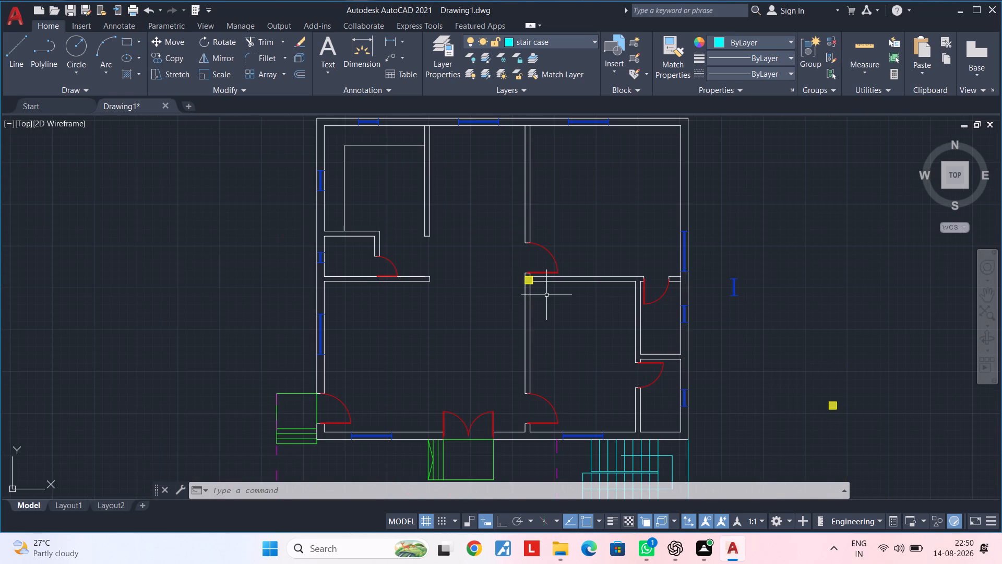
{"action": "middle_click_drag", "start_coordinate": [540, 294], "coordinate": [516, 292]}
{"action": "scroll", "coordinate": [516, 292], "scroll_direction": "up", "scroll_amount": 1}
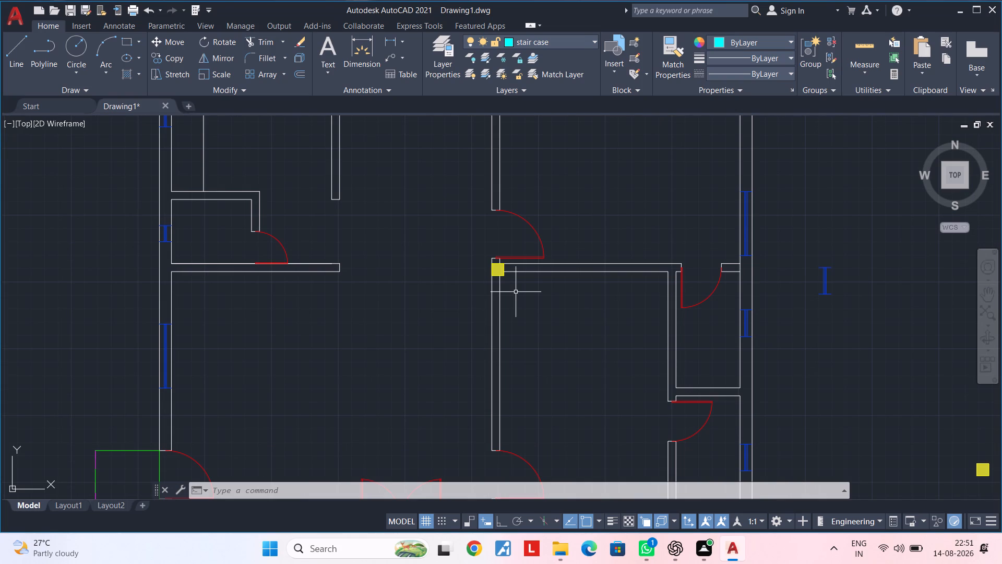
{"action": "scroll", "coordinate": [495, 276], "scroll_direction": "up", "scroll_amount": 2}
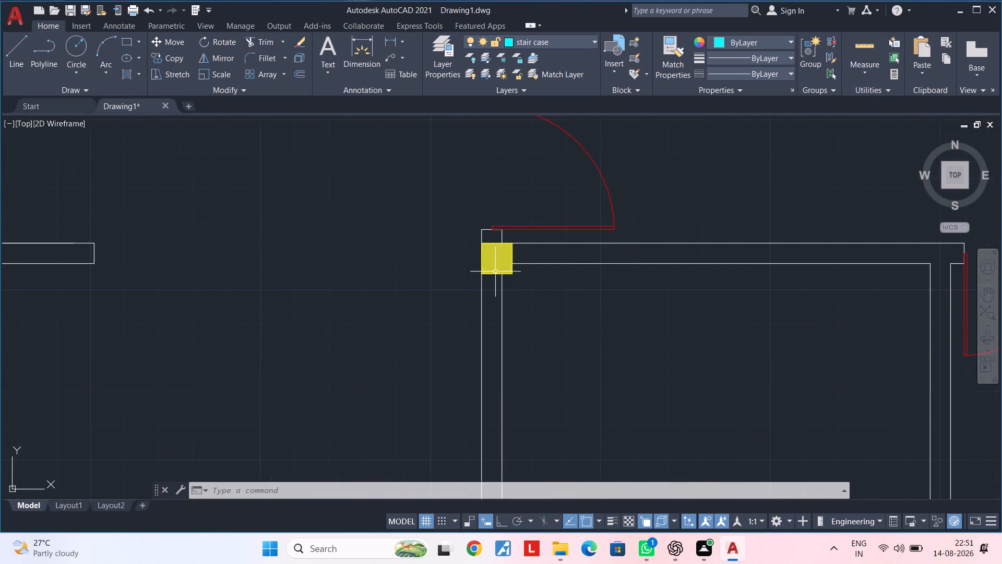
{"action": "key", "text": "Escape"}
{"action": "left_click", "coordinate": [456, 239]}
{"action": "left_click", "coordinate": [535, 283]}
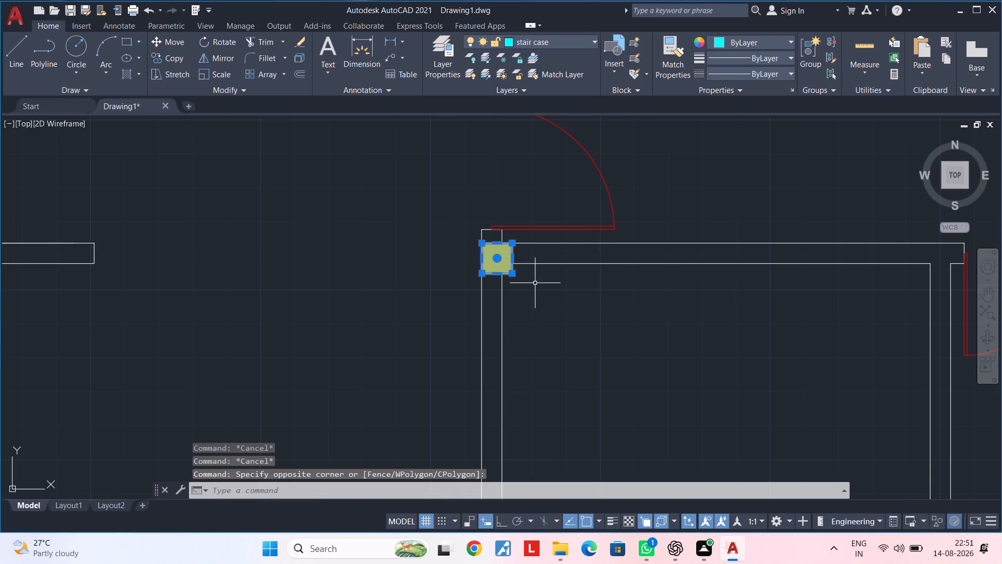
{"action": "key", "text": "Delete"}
Draw a rectangle 9" long and 1' wide in the empty space east of the house, near the yellow column square.
{"action": "scroll", "coordinate": [542, 288], "scroll_direction": "down", "scroll_amount": 3}
{"action": "middle_click_drag", "start_coordinate": [626, 320], "coordinate": [378, 287]}
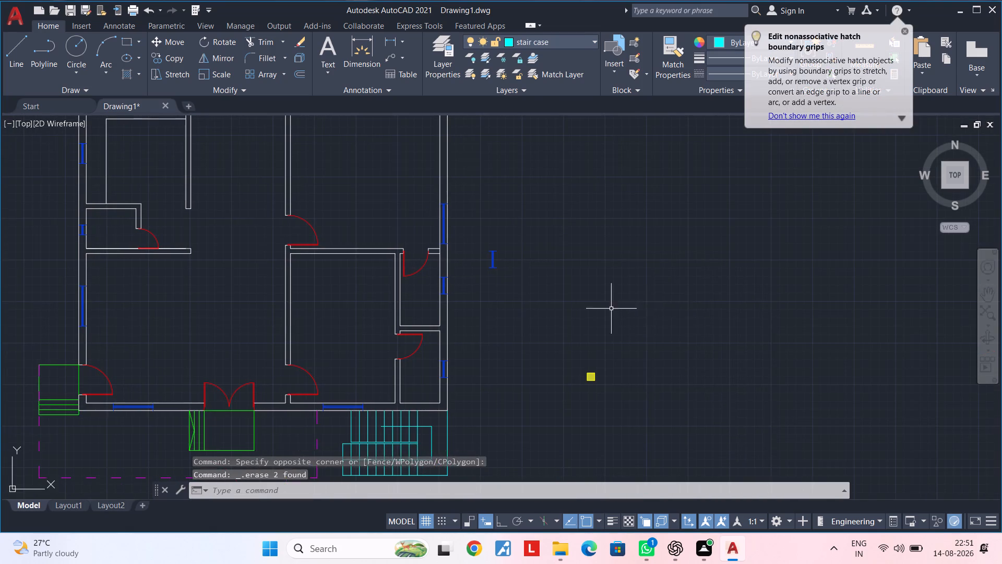
{"action": "key", "text": "Escape"}
{"action": "key", "text": "Escape"}
{"action": "middle_click_drag", "start_coordinate": [657, 303], "coordinate": [619, 303]}
{"action": "left_click", "coordinate": [905, 32]}
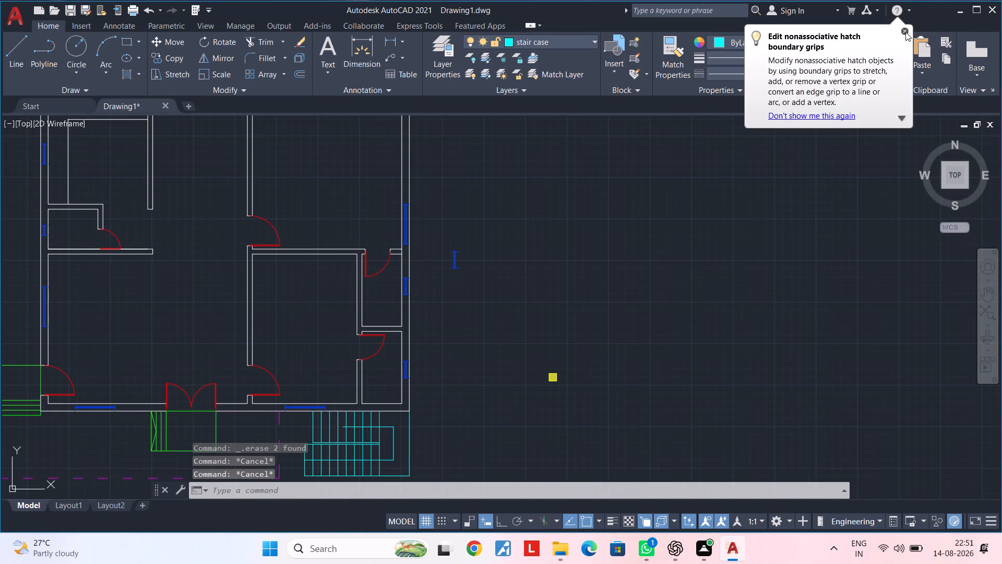
{"action": "middle_click_drag", "start_coordinate": [696, 301], "coordinate": [707, 264]}
{"action": "key", "text": "Escape"}
{"action": "key", "text": "Escape"}
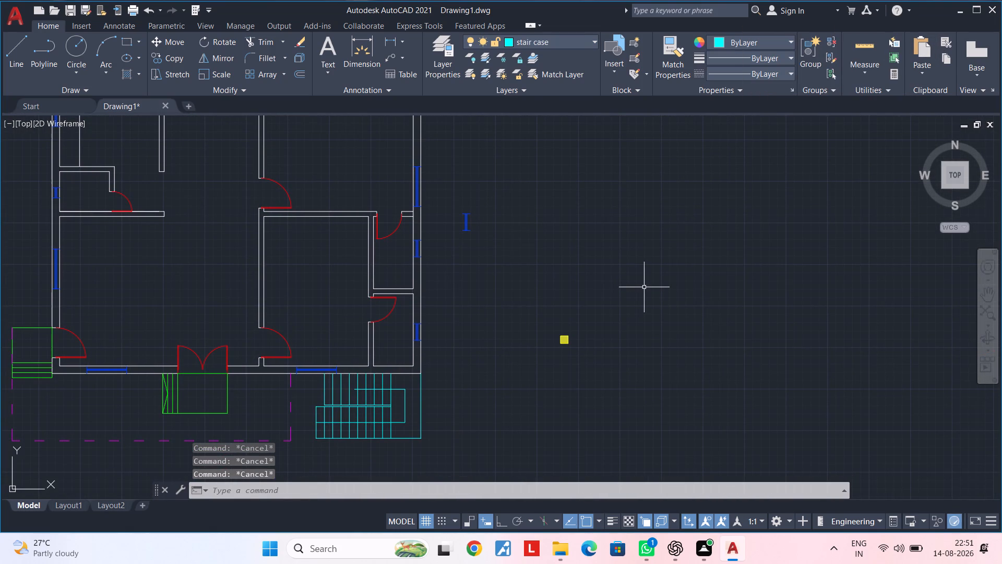
{"action": "type", "text": "re"}
{"action": "key", "text": "c"}
{"action": "key", "text": "space"}
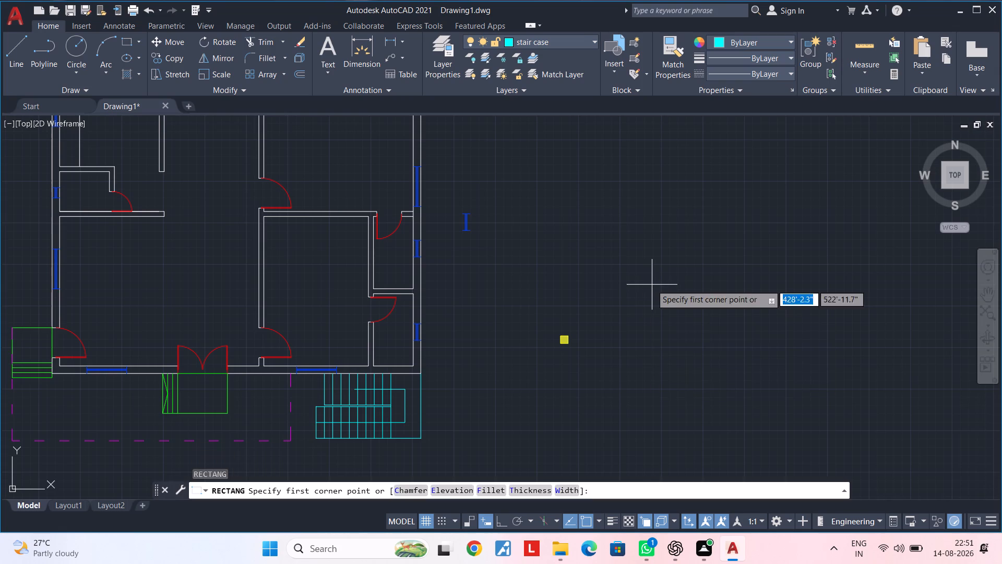
{"action": "left_click", "coordinate": [618, 278]}
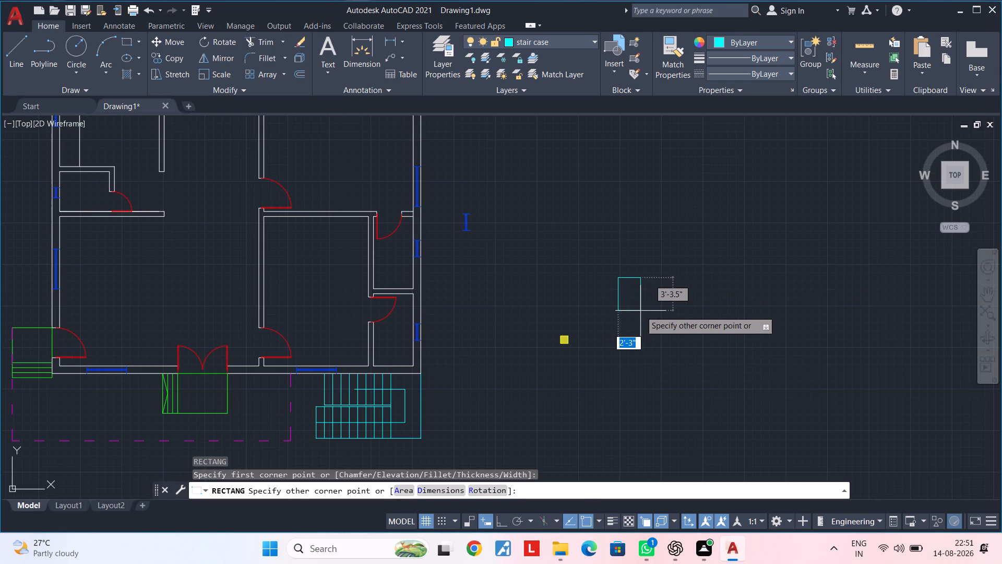
{"action": "type", "text": "d"}
{"action": "key", "text": "space"}
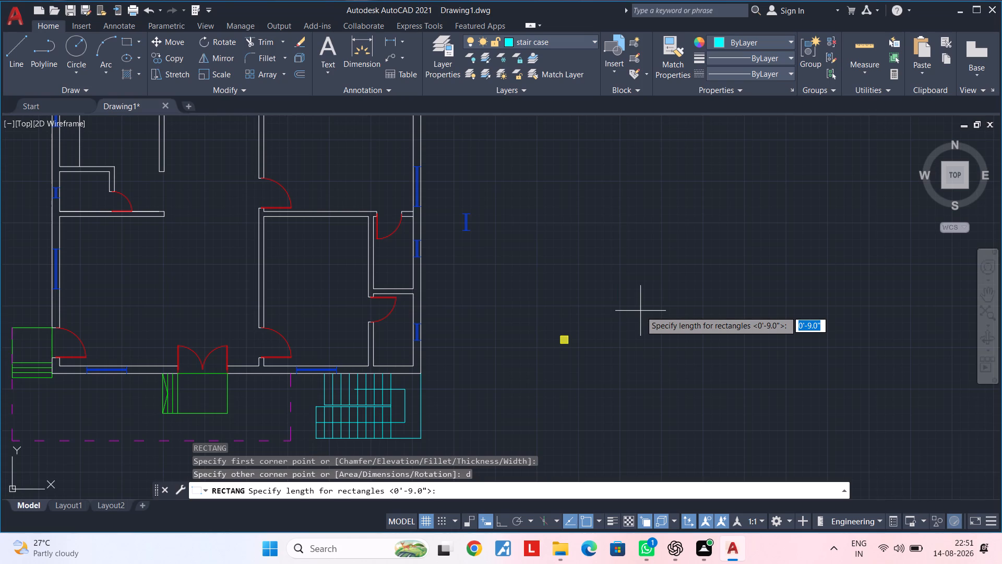
{"action": "key", "text": "9"}
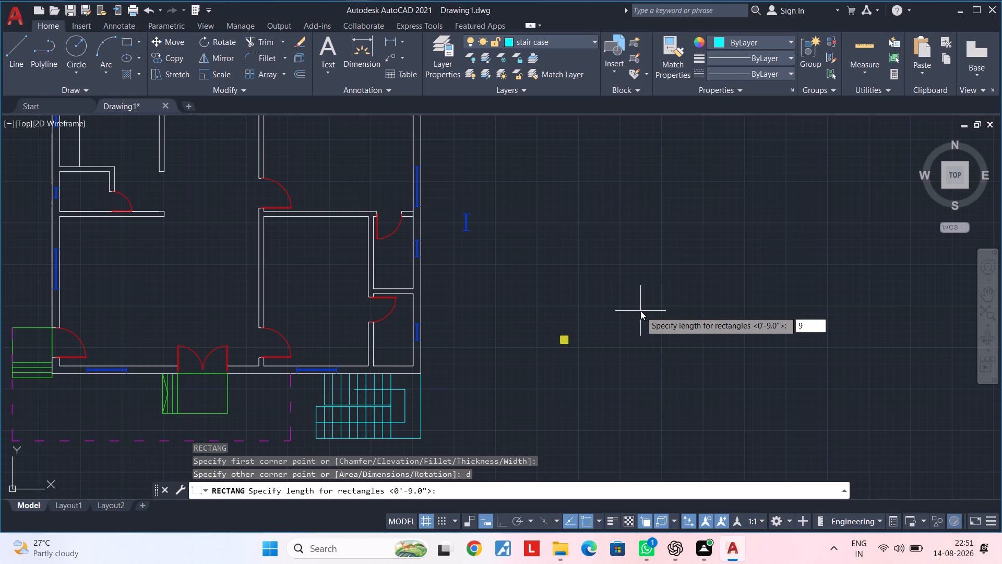
{"action": "key", "text": "shift+quotedbl"}
{"action": "key", "text": "Return"}
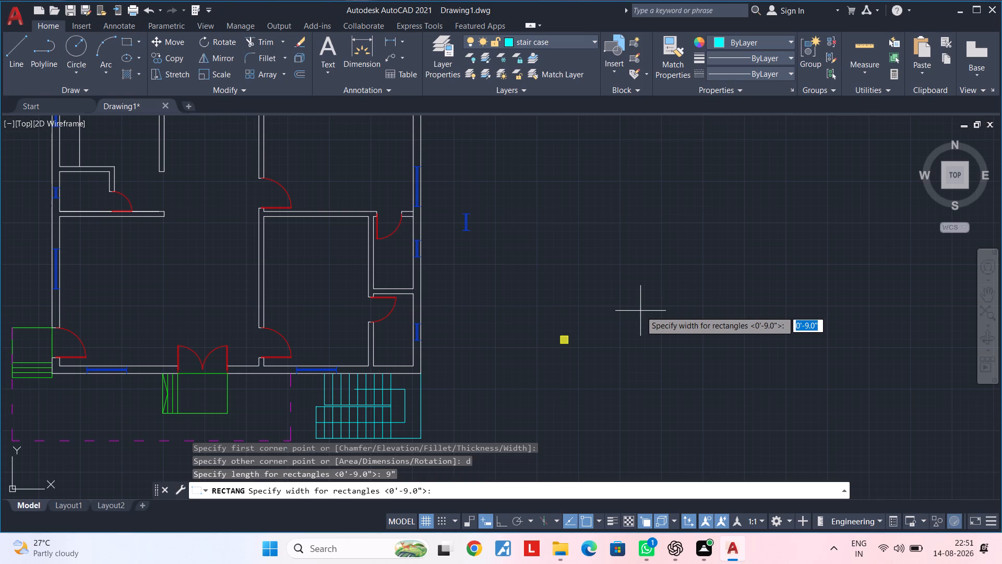
{"action": "type", "text": "1'"}
{"action": "key", "text": "Return"}
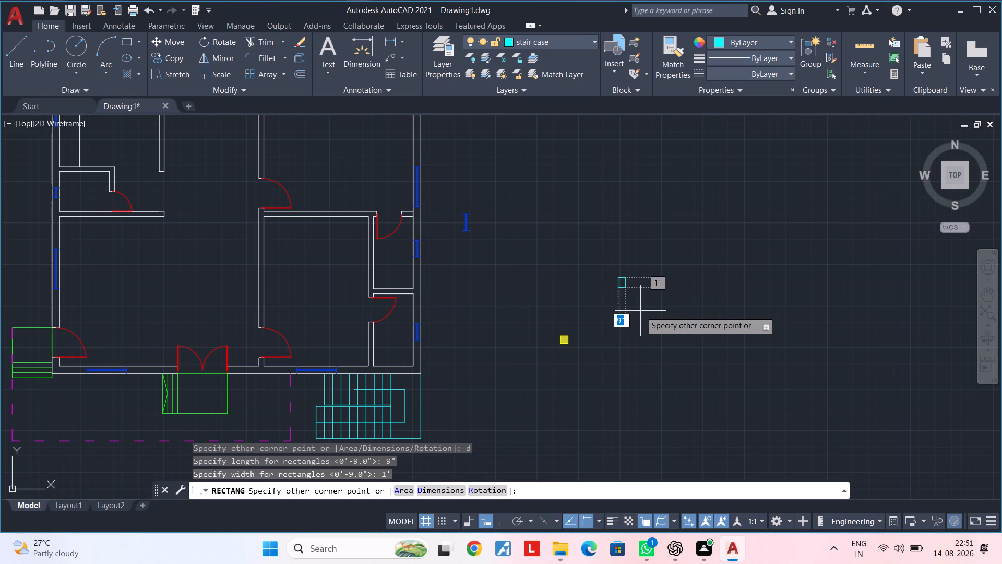
{"action": "left_click", "coordinate": [640, 311]}
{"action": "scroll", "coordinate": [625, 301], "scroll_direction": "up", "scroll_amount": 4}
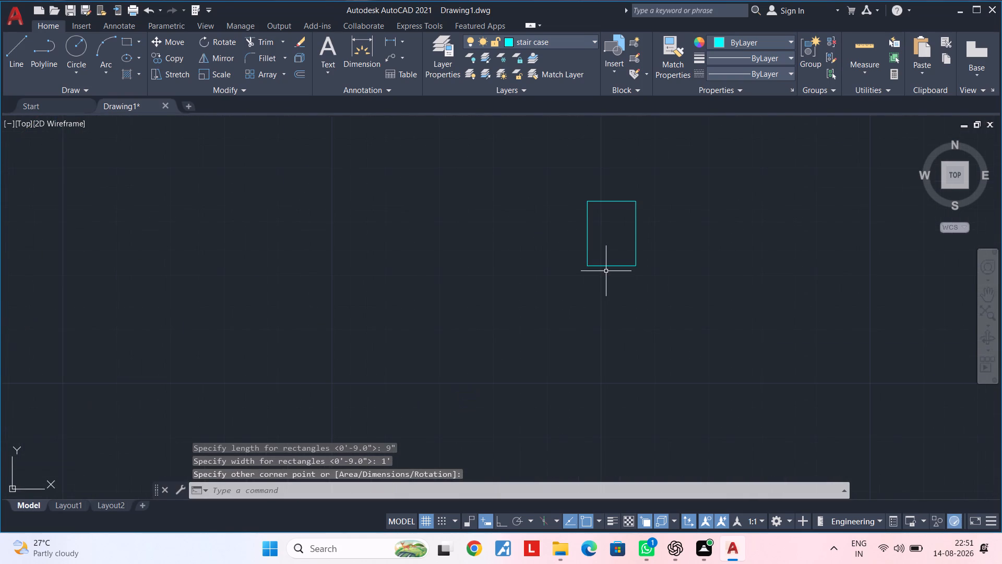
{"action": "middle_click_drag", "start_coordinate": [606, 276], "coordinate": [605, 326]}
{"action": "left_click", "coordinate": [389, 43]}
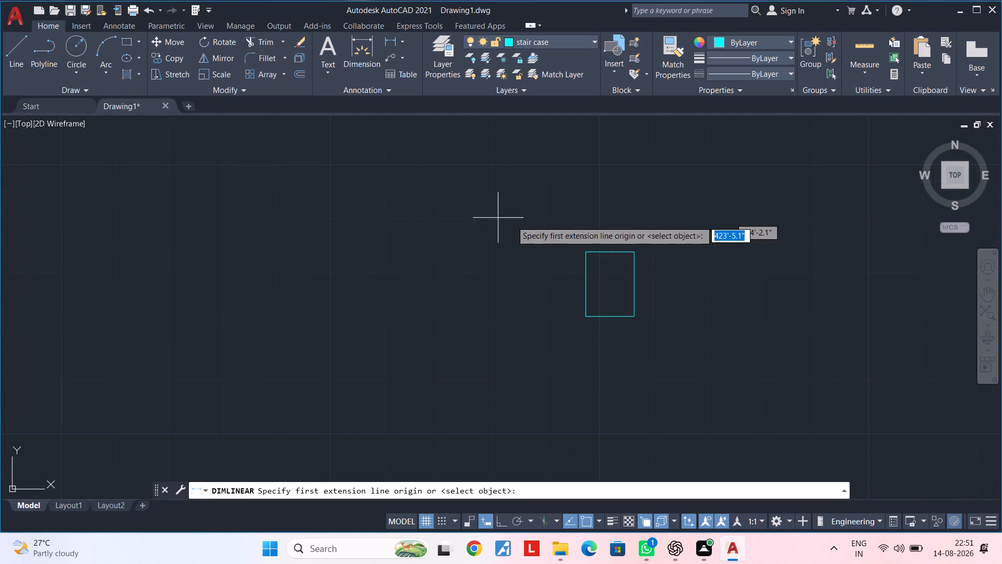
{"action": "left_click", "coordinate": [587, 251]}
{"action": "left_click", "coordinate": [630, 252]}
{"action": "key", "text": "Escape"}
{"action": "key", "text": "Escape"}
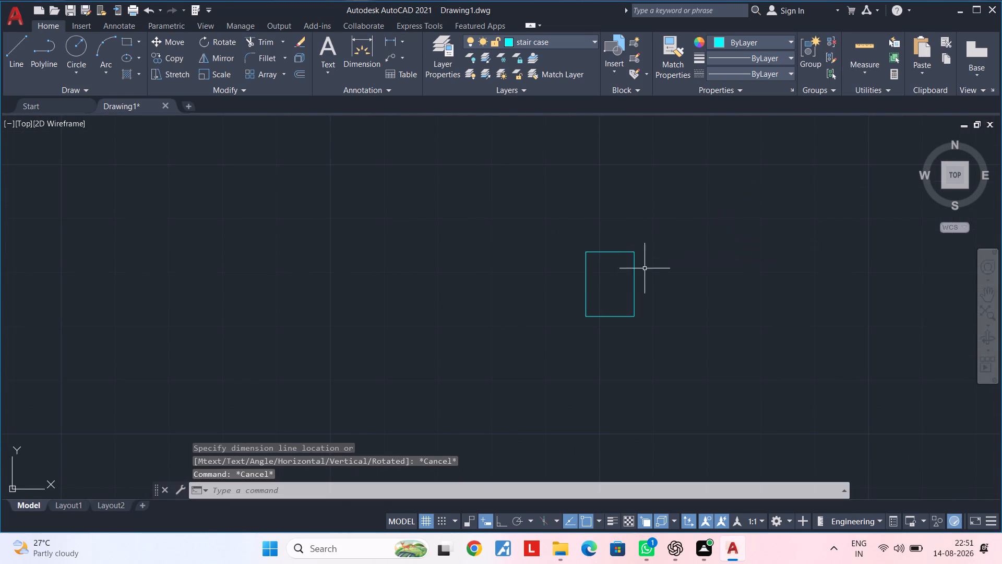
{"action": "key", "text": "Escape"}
Assign the new 9" by 1' rectangle east of the house to the Column layer.
{"action": "left_click", "coordinate": [663, 230]}
{"action": "left_click", "coordinate": [558, 359]}
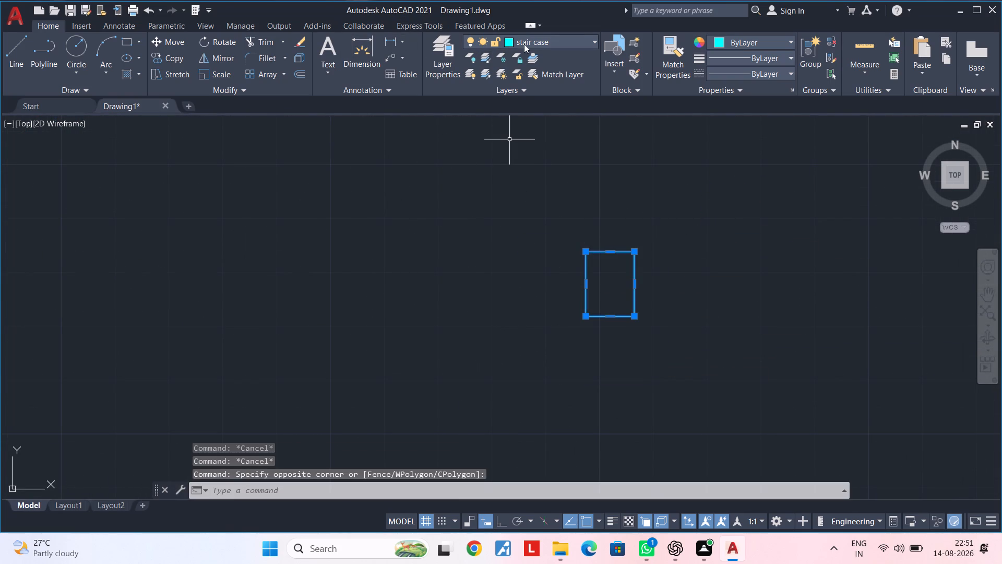
{"action": "left_click", "coordinate": [526, 43]}
{"action": "left_click", "coordinate": [535, 74]}
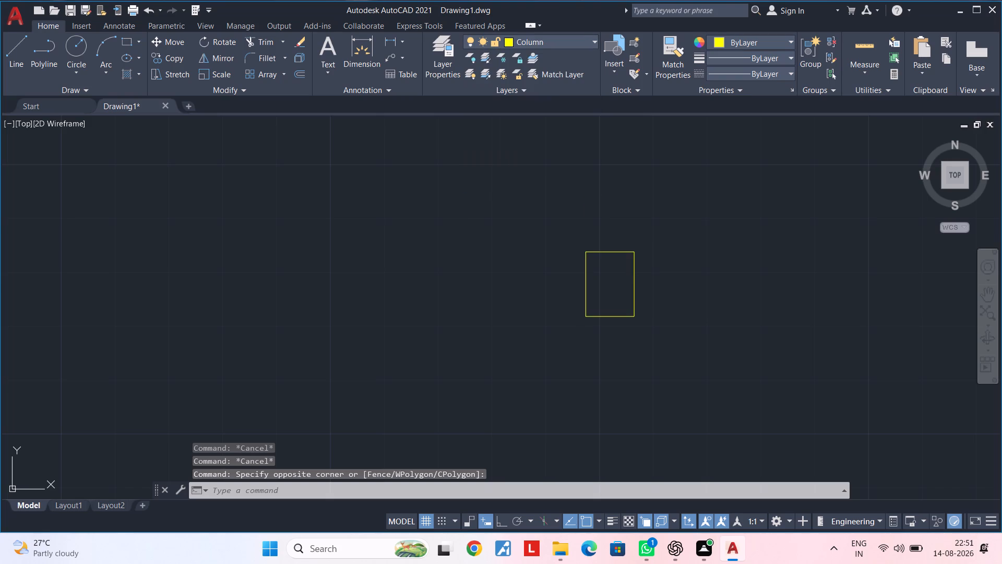
Fill the 9" by 1' column rectangle with a solid yellow hatch.
{"action": "key", "text": "h"}
{"action": "key", "text": "space"}
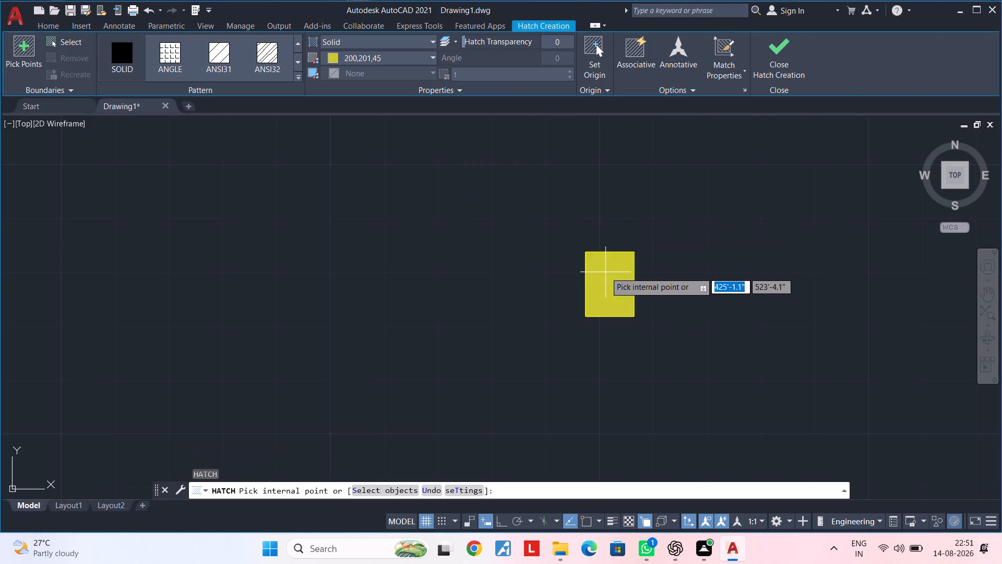
{"action": "left_click", "coordinate": [605, 272]}
{"action": "key", "text": "Escape"}
Copy the hatched column by its upper-left corner to the north wall's outer face, aligned with the west face of the westernmost full interior wall.
{"action": "scroll", "coordinate": [678, 285], "scroll_direction": "down", "scroll_amount": 3}
{"action": "left_click", "coordinate": [699, 258]}
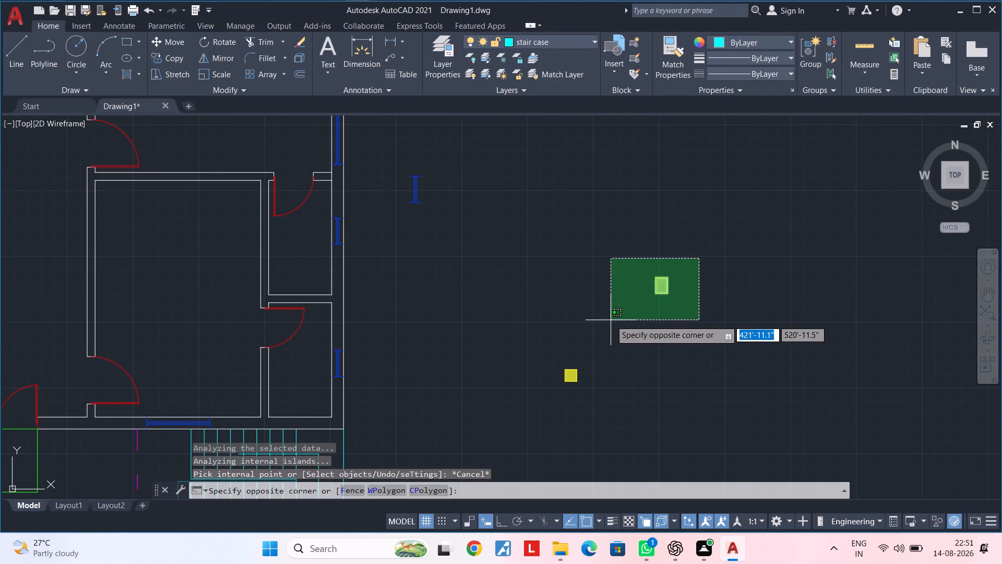
{"action": "left_click", "coordinate": [611, 320]}
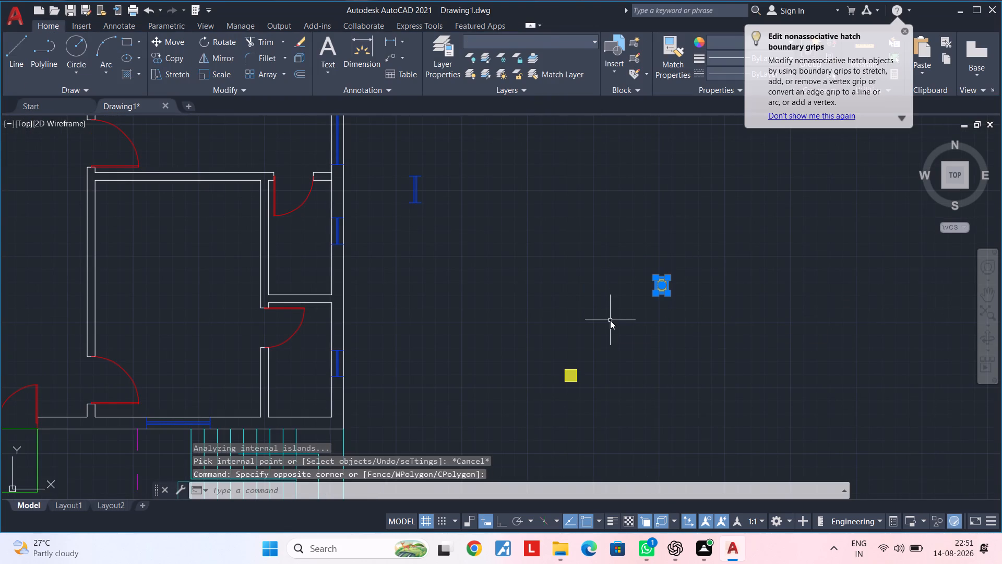
{"action": "key", "text": "c"}
{"action": "type", "text": "o"}
{"action": "key", "text": "space"}
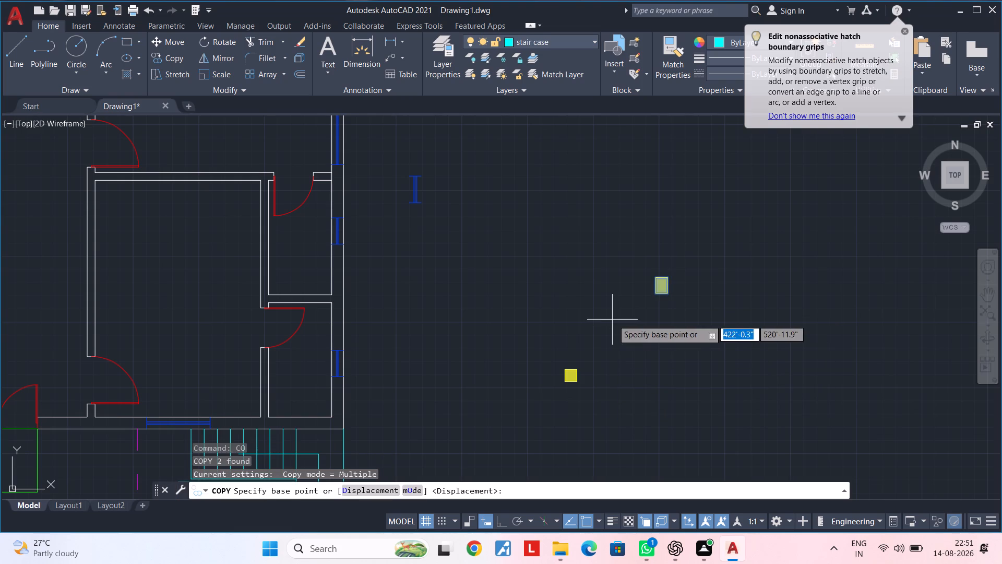
{"action": "left_click", "coordinate": [653, 274]}
{"action": "middle_click_drag", "start_coordinate": [555, 271], "coordinate": [729, 316]}
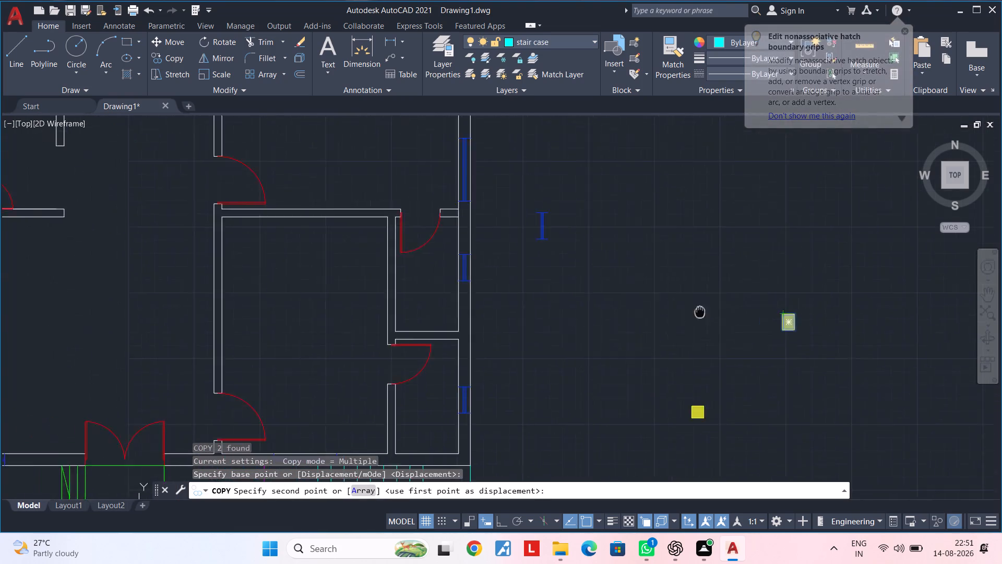
{"action": "middle_click_drag", "start_coordinate": [729, 316], "coordinate": [735, 316]}
{"action": "middle_click_drag", "start_coordinate": [378, 236], "coordinate": [536, 396]}
{"action": "middle_click_drag", "start_coordinate": [439, 201], "coordinate": [495, 314]}
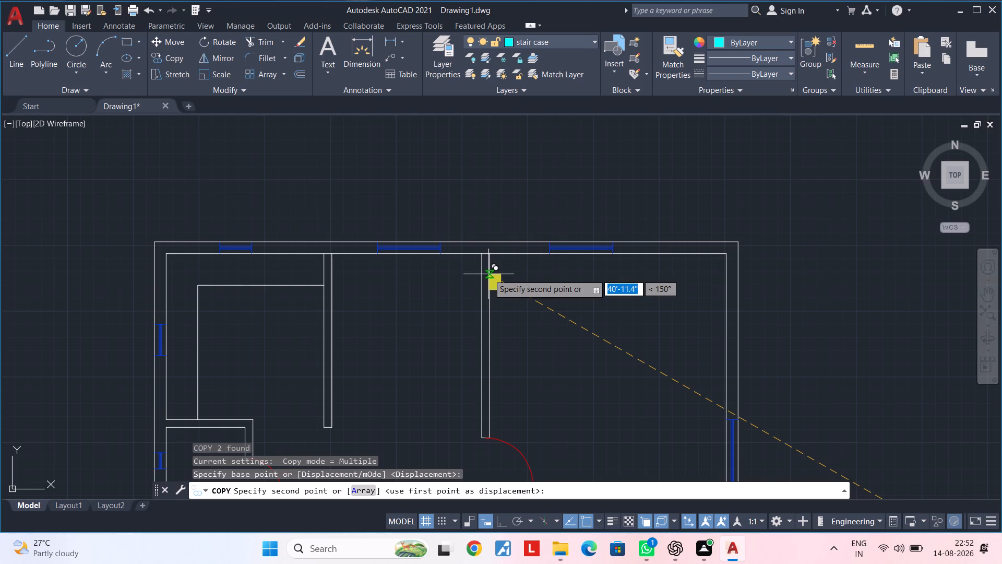
{"action": "scroll", "coordinate": [488, 274], "scroll_direction": "down", "scroll_amount": 1}
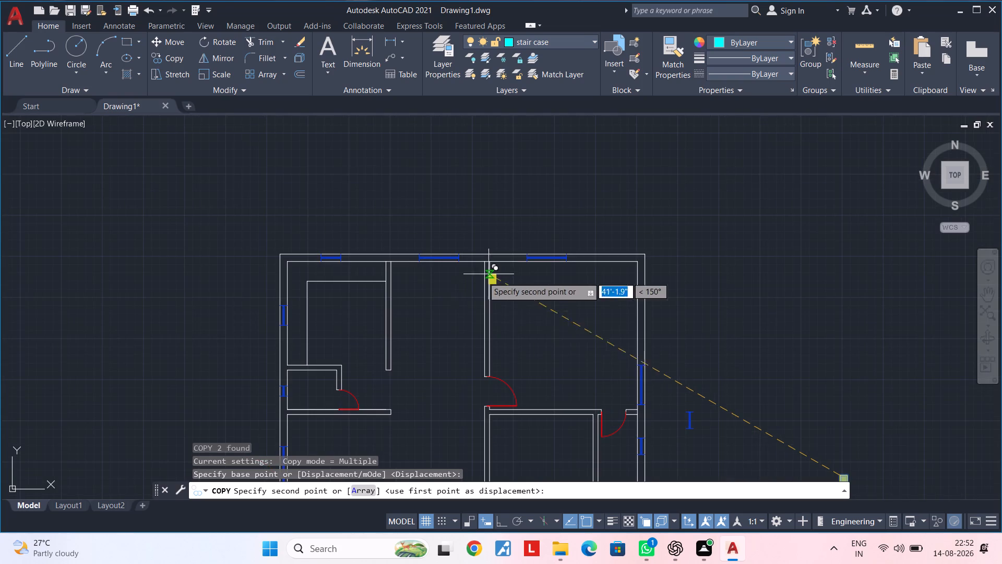
{"action": "middle_click_drag", "start_coordinate": [429, 280], "coordinate": [519, 286]}
{"action": "scroll", "coordinate": [460, 266], "scroll_direction": "up", "scroll_amount": 4}
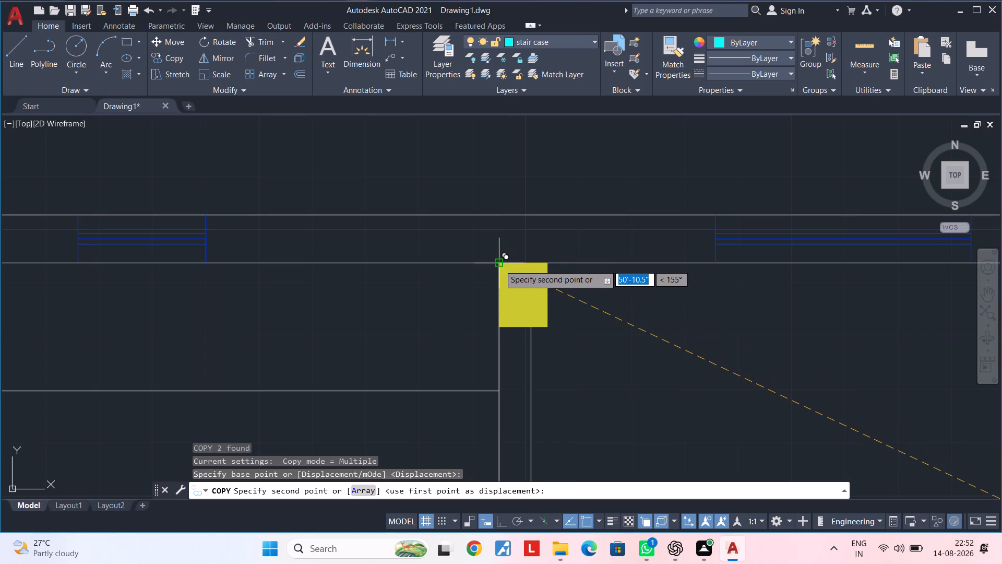
{"action": "left_click", "coordinate": [499, 215]}
{"action": "key", "text": "Escape"}
{"action": "key", "text": "Escape"}
Copy the north-wall column and its hatch by the upper-left corner to the outer northwest corner of the house.
{"action": "scroll", "coordinate": [570, 285], "scroll_direction": "down", "scroll_amount": 1}
{"action": "middle_click_drag", "start_coordinate": [570, 285], "coordinate": [502, 285]}
{"action": "key", "text": "Escape"}
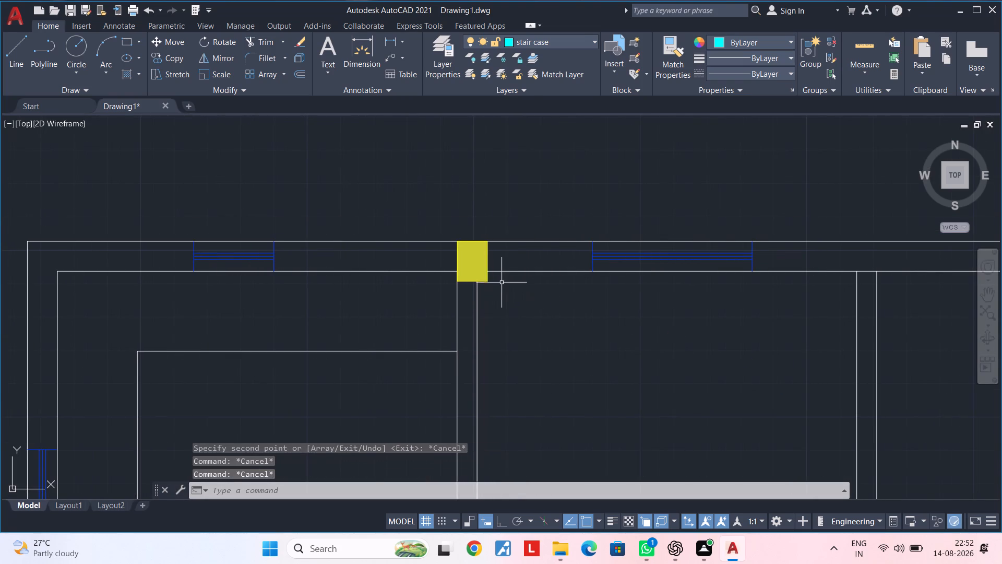
{"action": "scroll", "coordinate": [505, 293], "scroll_direction": "down", "scroll_amount": 1}
{"action": "middle_click_drag", "start_coordinate": [505, 293], "coordinate": [449, 292]}
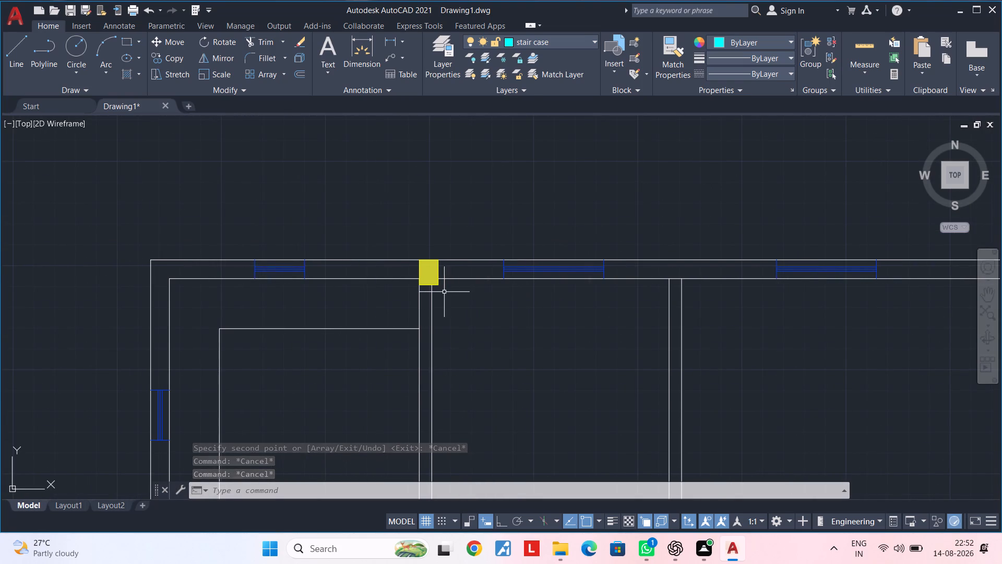
{"action": "scroll", "coordinate": [434, 290], "scroll_direction": "up", "scroll_amount": 1}
{"action": "left_click", "coordinate": [403, 226]}
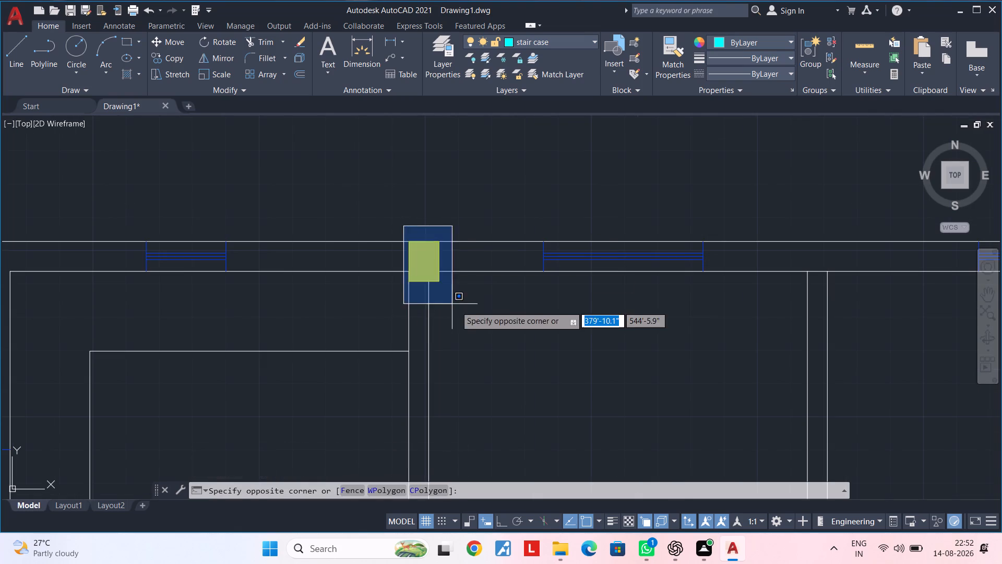
{"action": "left_click", "coordinate": [470, 309]}
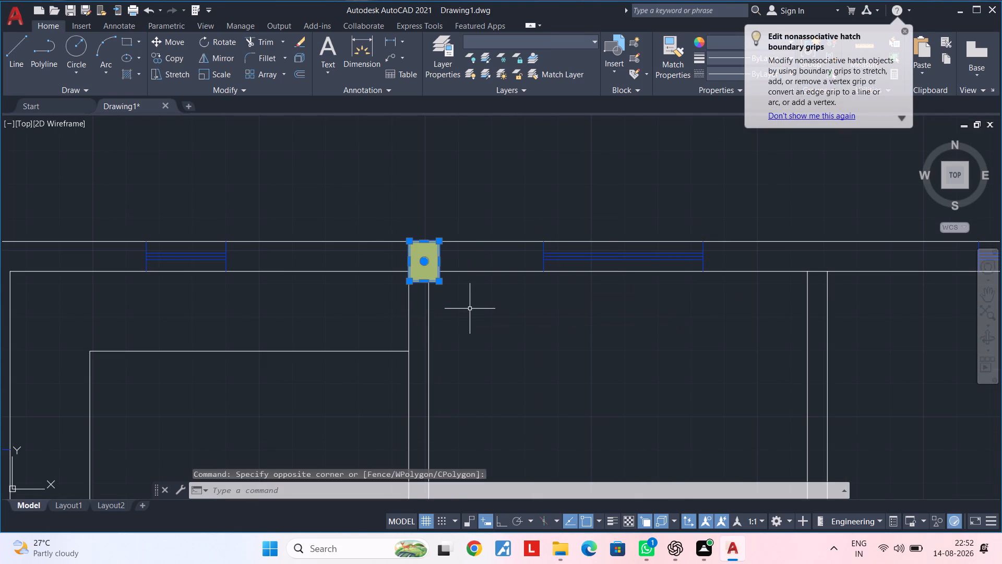
{"action": "key", "text": "c"}
{"action": "key", "text": "o"}
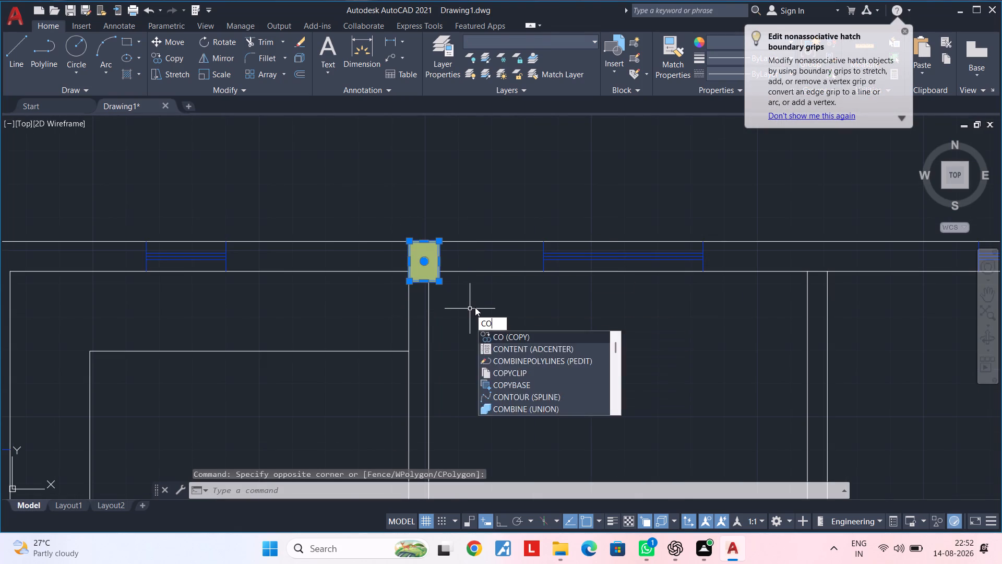
{"action": "key", "text": "space"}
{"action": "scroll", "coordinate": [470, 308], "scroll_direction": "down", "scroll_amount": 1}
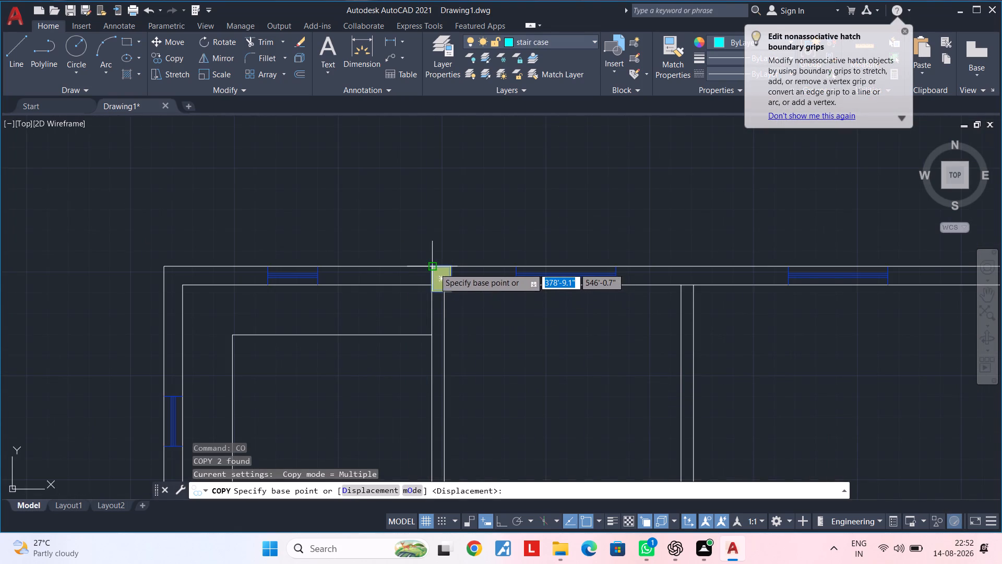
{"action": "left_click", "coordinate": [433, 267]}
{"action": "left_click", "coordinate": [164, 268]}
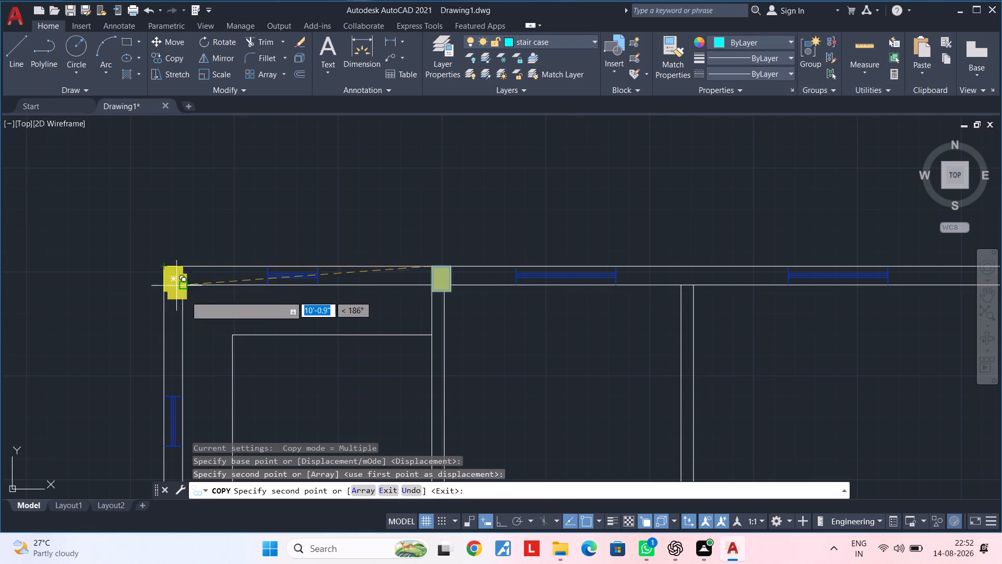
Place another column copy in the west outer wall, its top level with the upper face of the horizontal wall below the small room.
{"action": "scroll", "coordinate": [204, 310], "scroll_direction": "down", "scroll_amount": 2}
{"action": "middle_click_drag", "start_coordinate": [250, 328], "coordinate": [297, 279]}
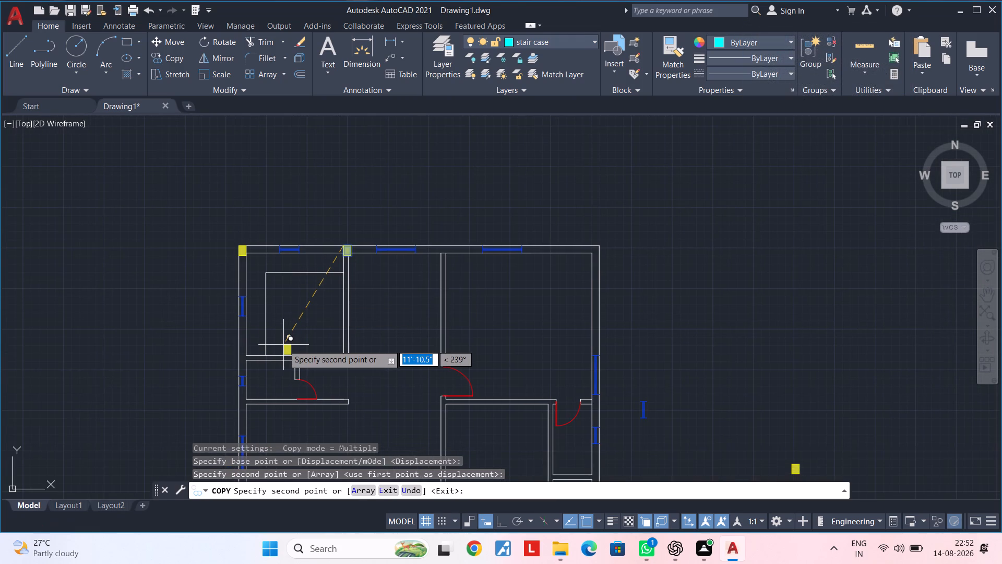
{"action": "scroll", "coordinate": [240, 406], "scroll_direction": "up", "scroll_amount": 3}
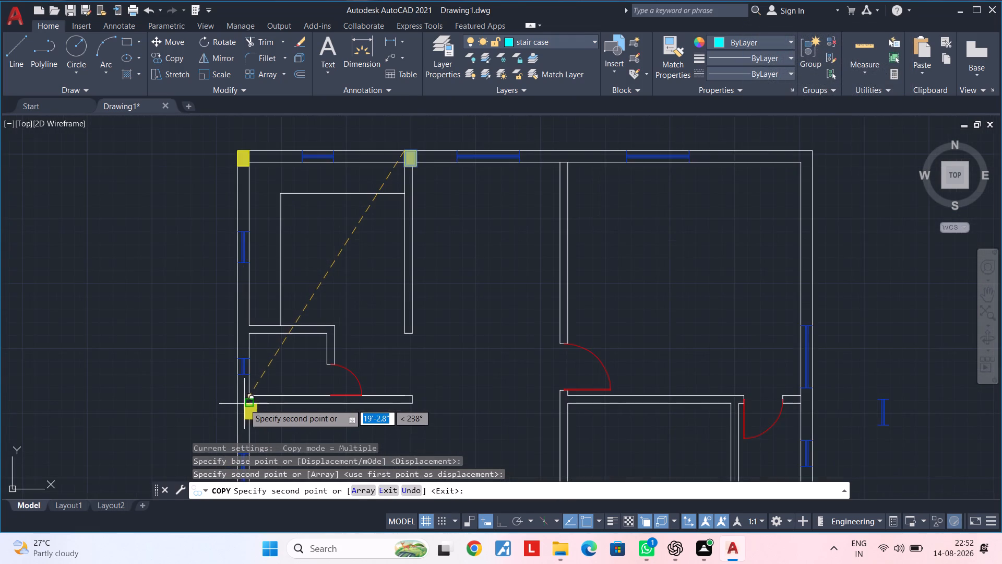
{"action": "middle_click_drag", "start_coordinate": [238, 401], "coordinate": [295, 355]}
{"action": "scroll", "coordinate": [289, 355], "scroll_direction": "up", "scroll_amount": 2}
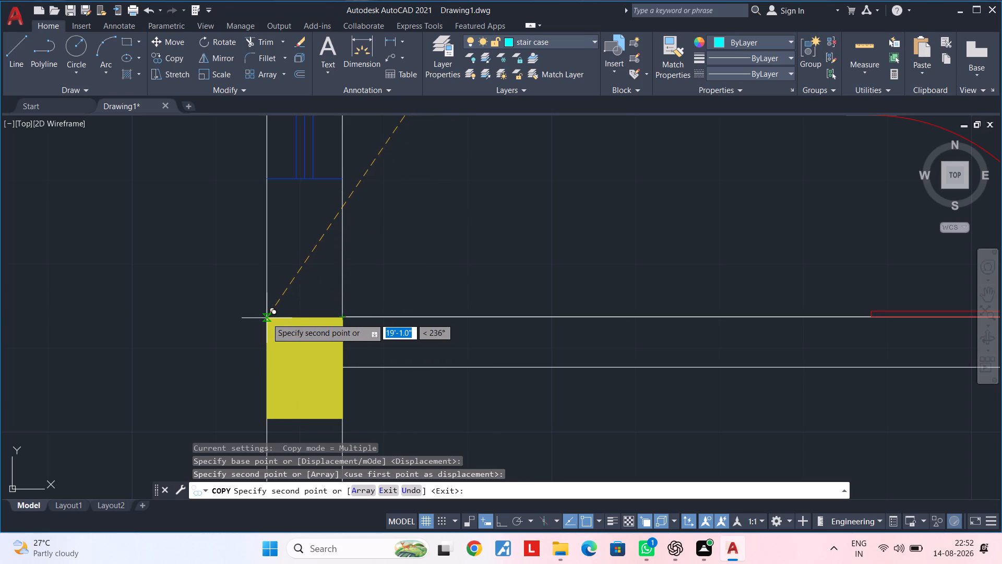
{"action": "left_click", "coordinate": [267, 318]}
Place another column copy at the central wall junction, its upper-left corner on the vertical wall's west face near the horizontal wall's upper face.
{"action": "scroll", "coordinate": [349, 342], "scroll_direction": "down", "scroll_amount": 2}
{"action": "middle_click_drag", "start_coordinate": [310, 270], "coordinate": [301, 249]}
{"action": "middle_click_drag", "start_coordinate": [415, 344], "coordinate": [400, 298]}
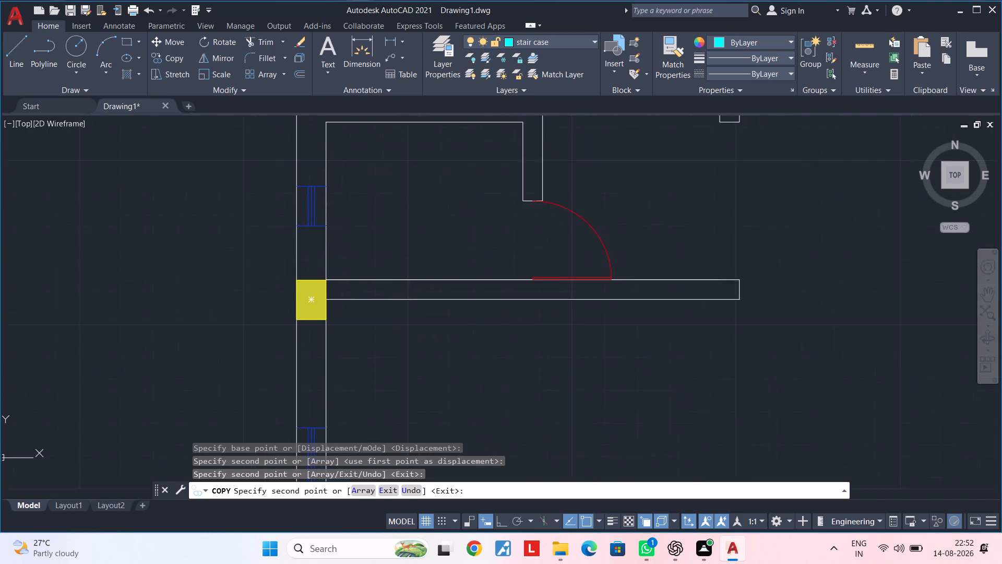
{"action": "middle_click_drag", "start_coordinate": [400, 298], "coordinate": [399, 289]}
{"action": "scroll", "coordinate": [403, 302], "scroll_direction": "down", "scroll_amount": 1}
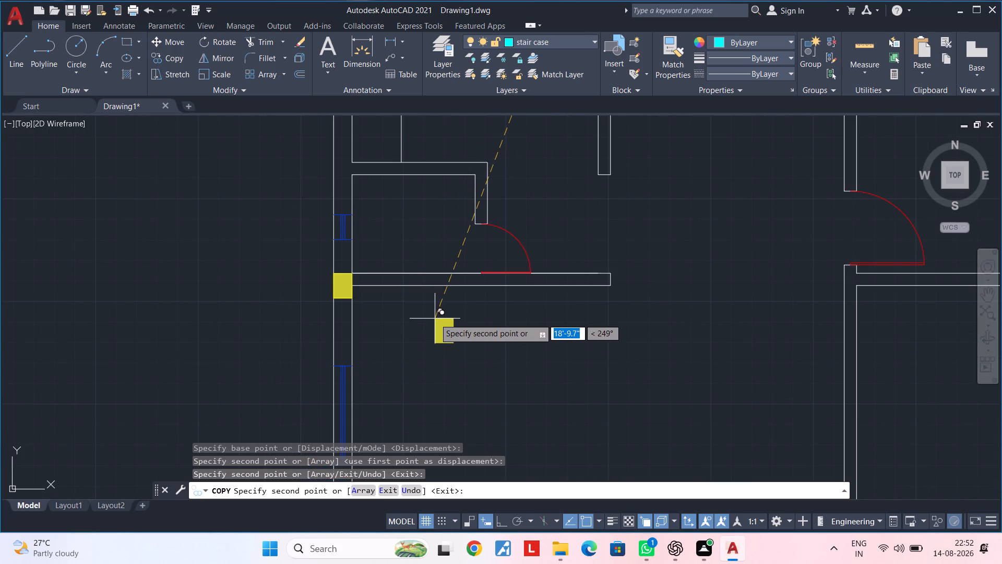
{"action": "middle_click_drag", "start_coordinate": [440, 326], "coordinate": [467, 215]}
{"action": "scroll", "coordinate": [470, 257], "scroll_direction": "down", "scroll_amount": 2}
{"action": "middle_click_drag", "start_coordinate": [473, 285], "coordinate": [459, 242]}
{"action": "scroll", "coordinate": [462, 304], "scroll_direction": "up", "scroll_amount": 2}
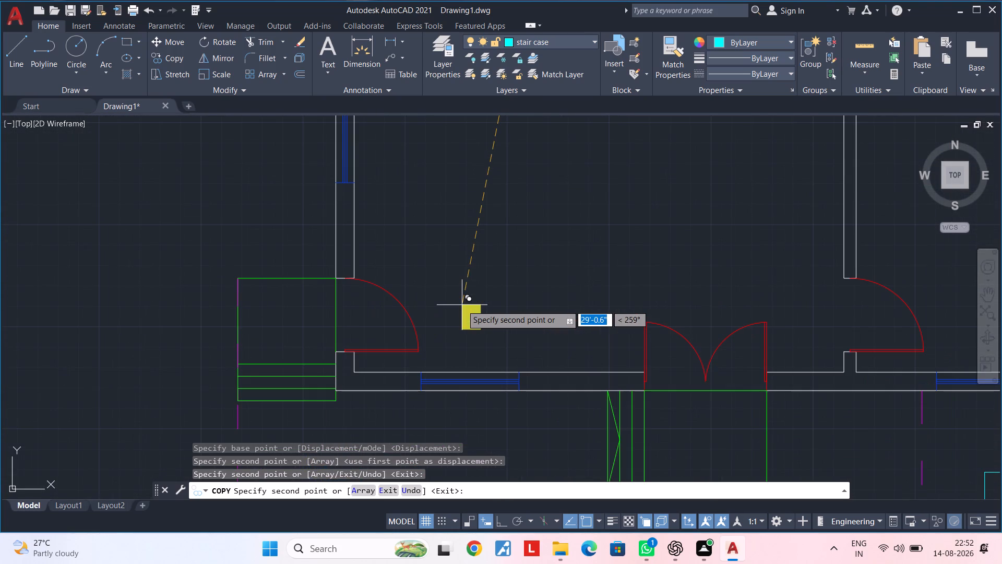
{"action": "middle_click_drag", "start_coordinate": [467, 335], "coordinate": [320, 322]}
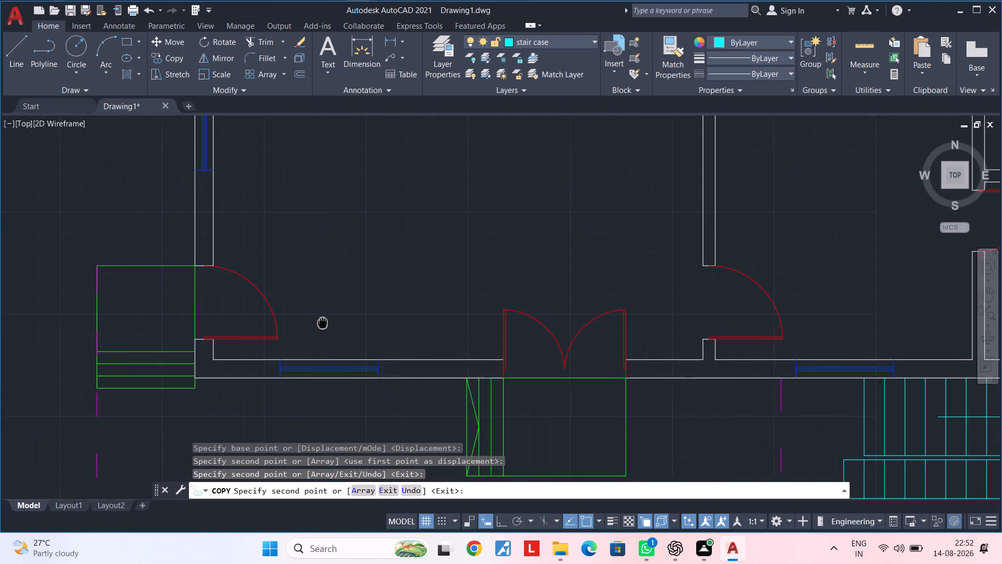
{"action": "middle_click_drag", "start_coordinate": [320, 322], "coordinate": [318, 322]}
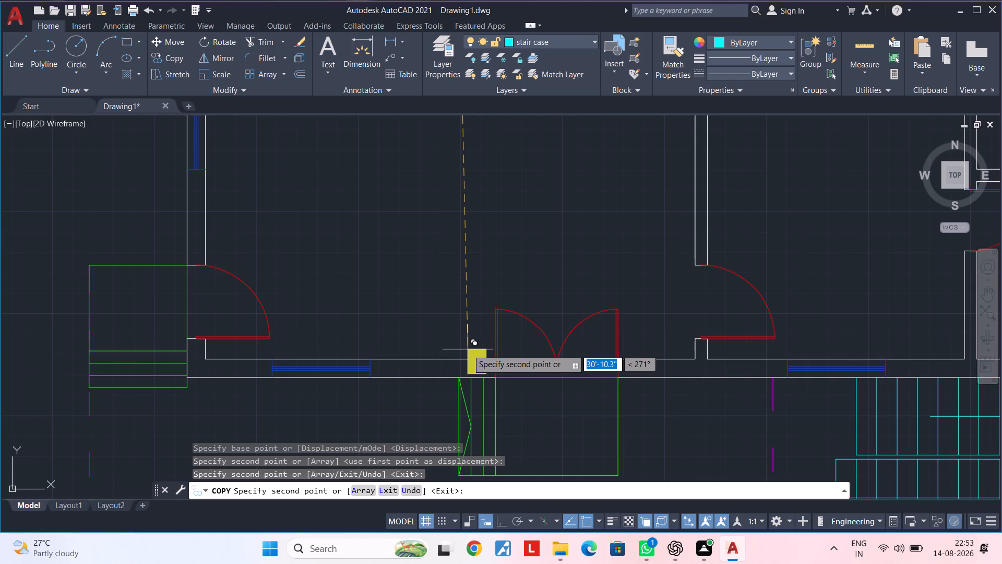
{"action": "scroll", "coordinate": [468, 349], "scroll_direction": "down", "scroll_amount": 1}
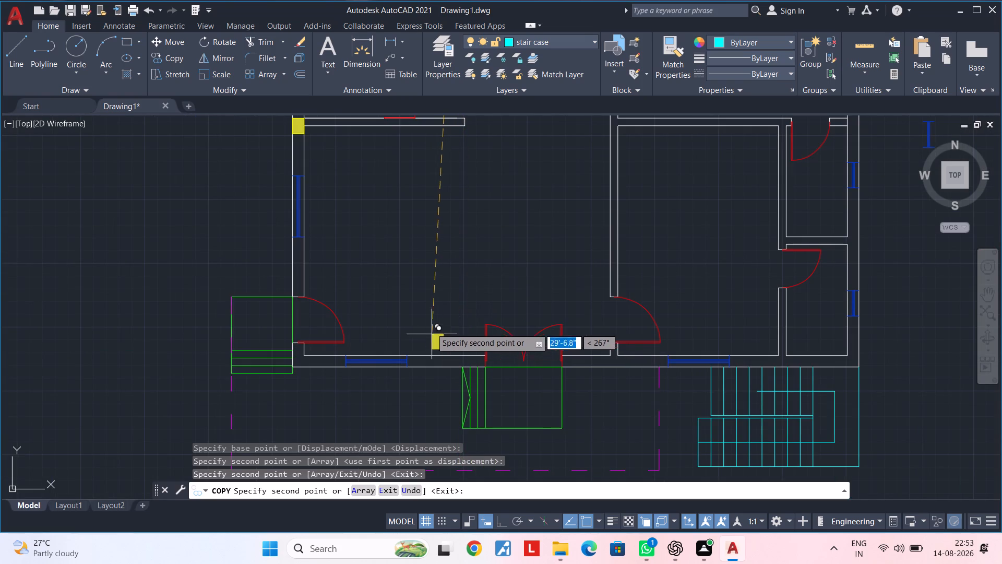
{"action": "scroll", "coordinate": [468, 357], "scroll_direction": "up", "scroll_amount": 1}
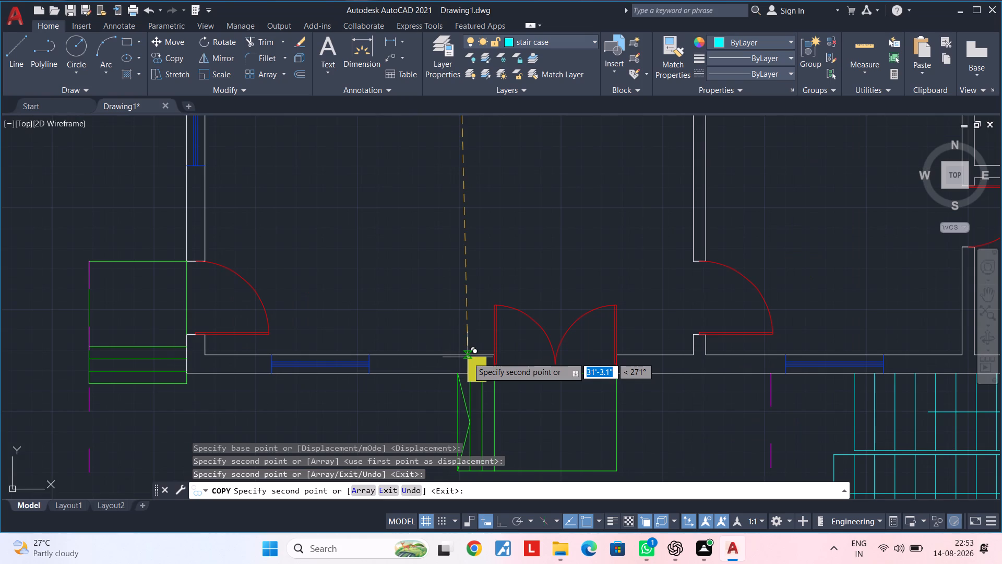
{"action": "scroll", "coordinate": [471, 344], "scroll_direction": "down", "scroll_amount": 1}
{"action": "middle_click_drag", "start_coordinate": [473, 342], "coordinate": [316, 338]}
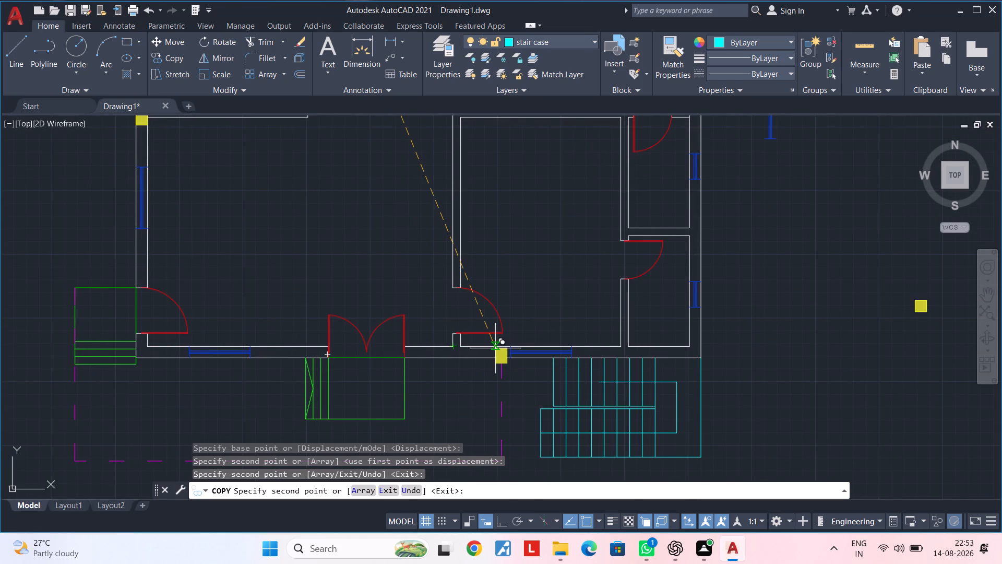
{"action": "middle_click_drag", "start_coordinate": [495, 245], "coordinate": [497, 430]}
{"action": "scroll", "coordinate": [460, 307], "scroll_direction": "up", "scroll_amount": 4}
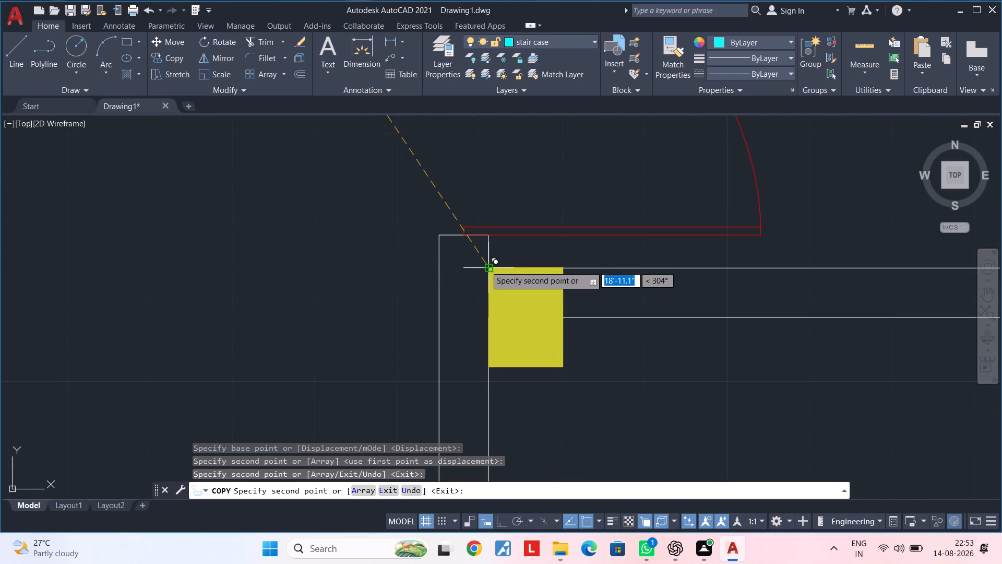
{"action": "left_click", "coordinate": [439, 266]}
Place another column copy in the east outer wall, its top level with the upper face of the horizontal interior wall.
{"action": "scroll", "coordinate": [475, 336], "scroll_direction": "up", "scroll_amount": 2}
{"action": "scroll", "coordinate": [430, 327], "scroll_direction": "down", "scroll_amount": 3}
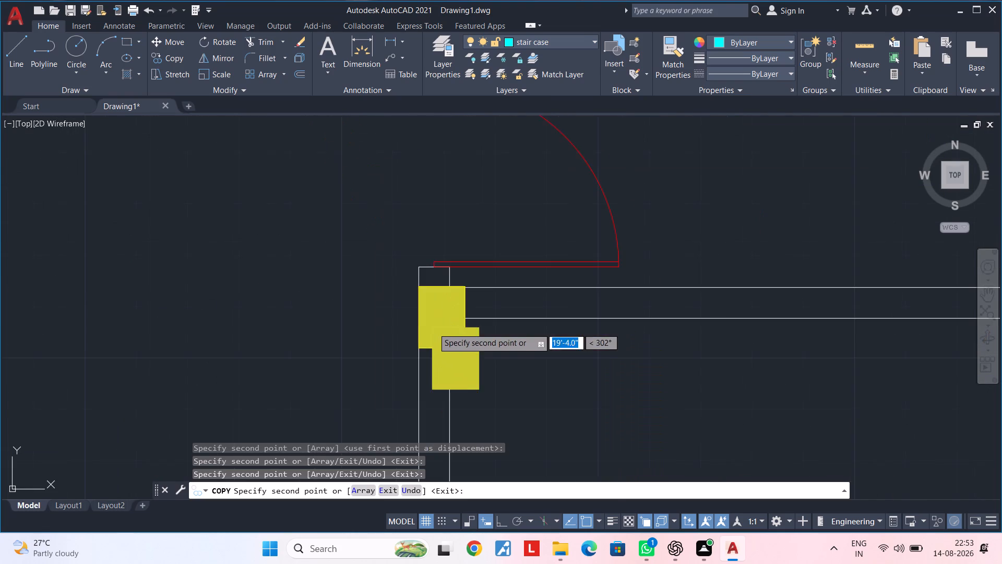
{"action": "scroll", "coordinate": [541, 340], "scroll_direction": "down", "scroll_amount": 3}
{"action": "middle_click_drag", "start_coordinate": [576, 348], "coordinate": [415, 293]}
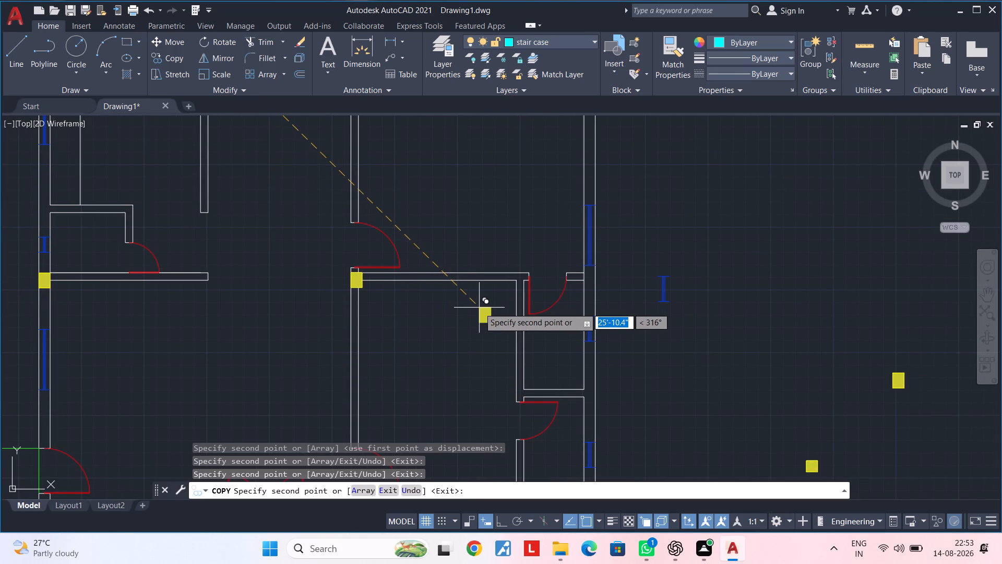
{"action": "scroll", "coordinate": [580, 287], "scroll_direction": "up", "scroll_amount": 2}
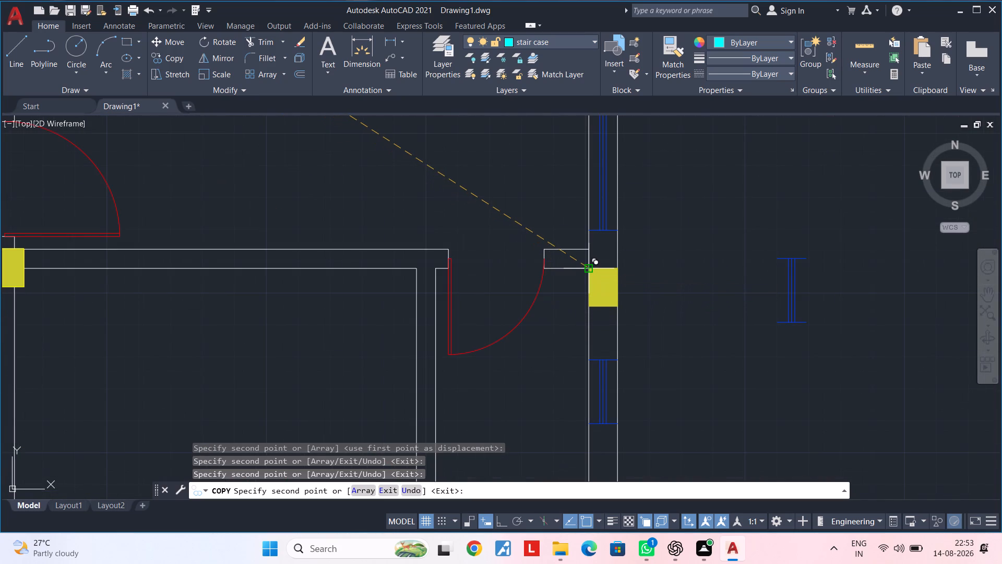
{"action": "left_click", "coordinate": [590, 249]}
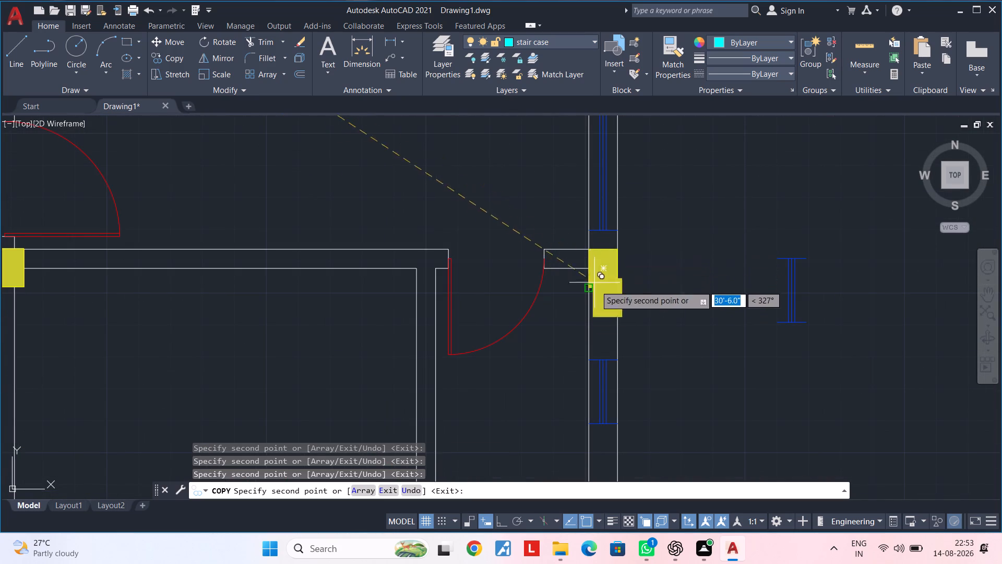
Place one spare column copy in the empty space east of the house and end the Copy command.
{"action": "scroll", "coordinate": [600, 310], "scroll_direction": "down", "scroll_amount": 2}
{"action": "middle_click_drag", "start_coordinate": [604, 320], "coordinate": [573, 224]}
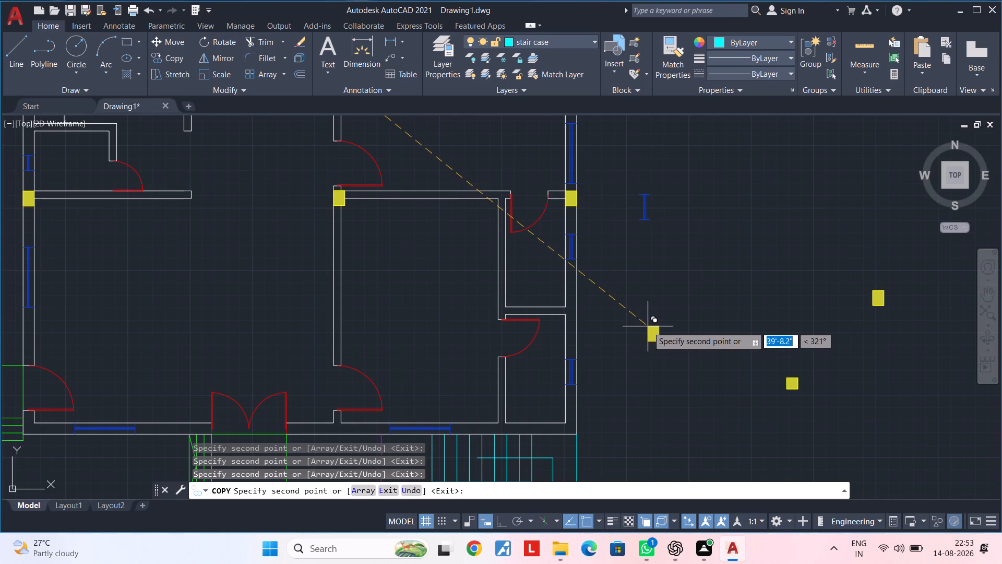
{"action": "scroll", "coordinate": [655, 327], "scroll_direction": "down", "scroll_amount": 2}
{"action": "middle_click_drag", "start_coordinate": [654, 328], "coordinate": [627, 349]}
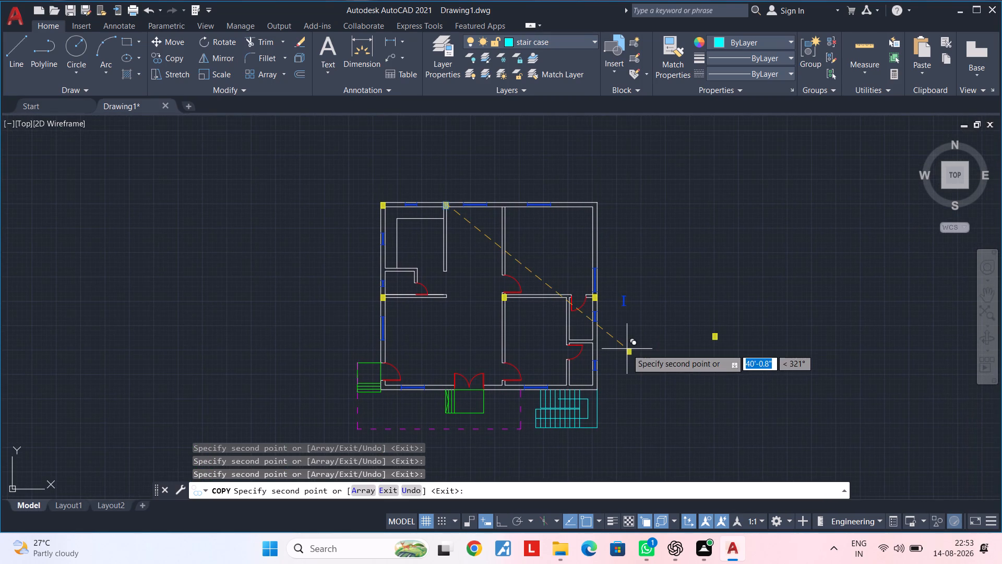
{"action": "left_click", "coordinate": [627, 349]}
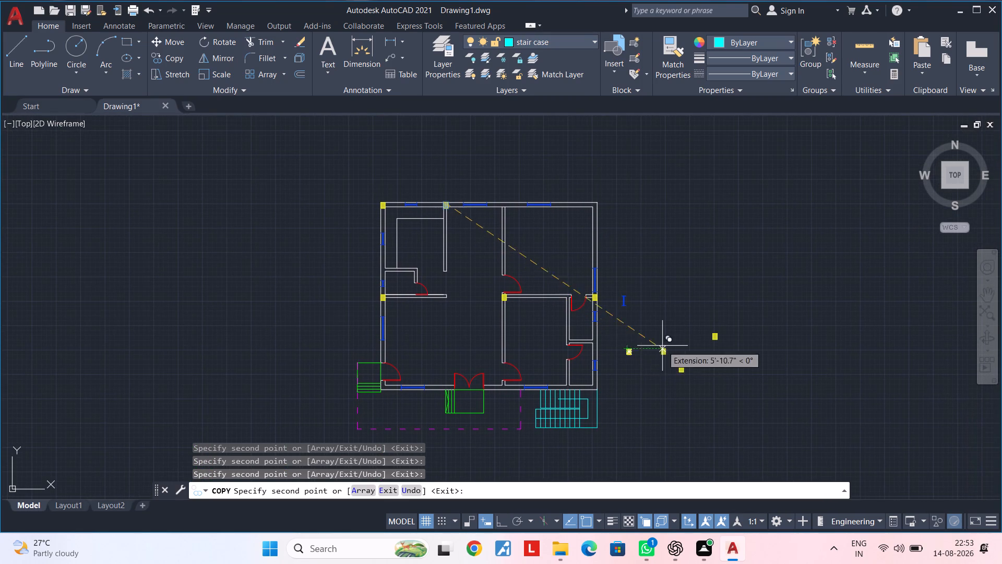
{"action": "key", "text": "Escape"}
{"action": "key", "text": "Escape"}
Rotate the spare column and its hatch a quarter turn so that its 1' side lies horizontal.
{"action": "scroll", "coordinate": [645, 352], "scroll_direction": "up", "scroll_amount": 3}
{"action": "middle_click_drag", "start_coordinate": [646, 355], "coordinate": [675, 341]}
{"action": "key", "text": "Escape"}
{"action": "left_click", "coordinate": [662, 307]}
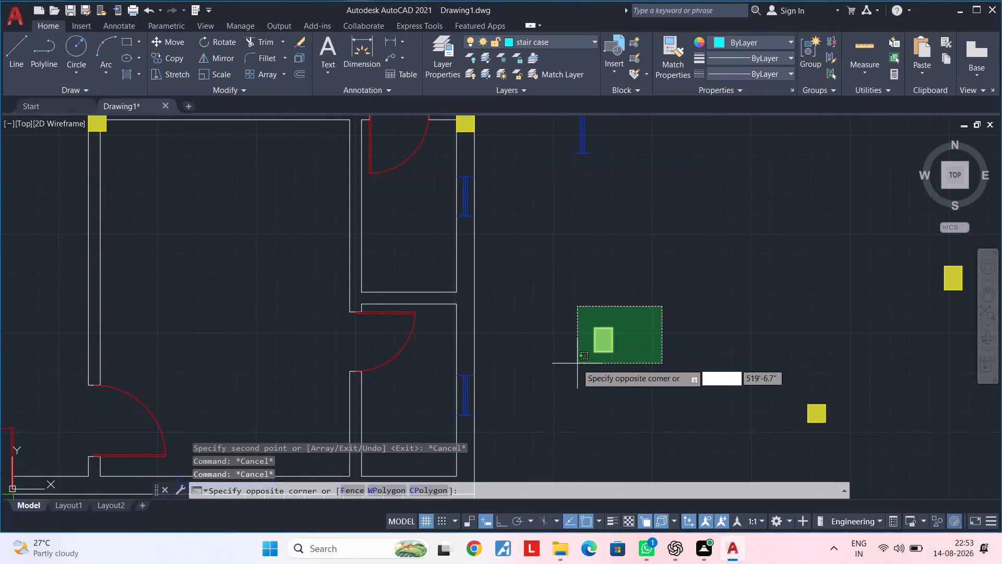
{"action": "left_click", "coordinate": [577, 363]}
{"action": "type", "text": "ro"}
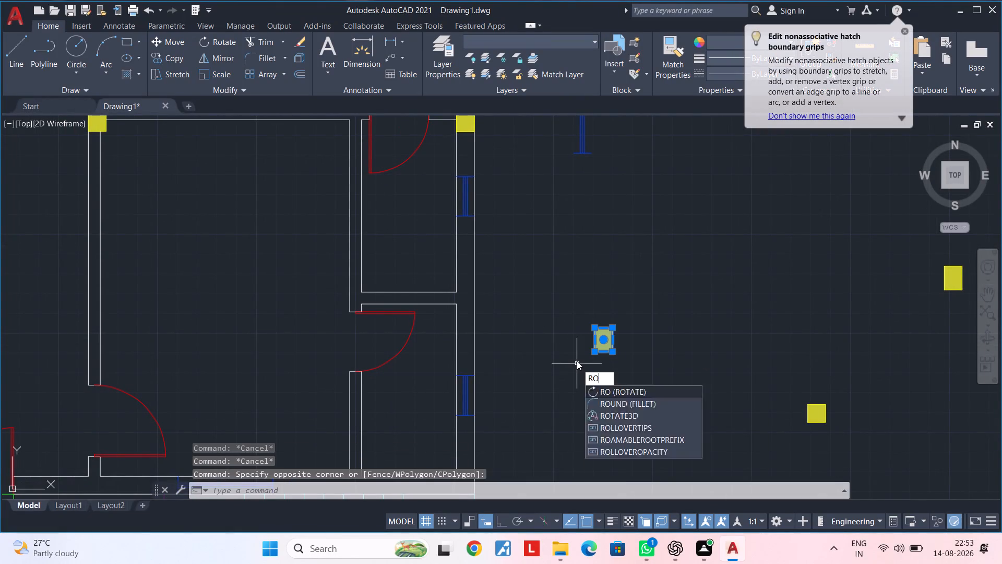
{"action": "key", "text": "space"}
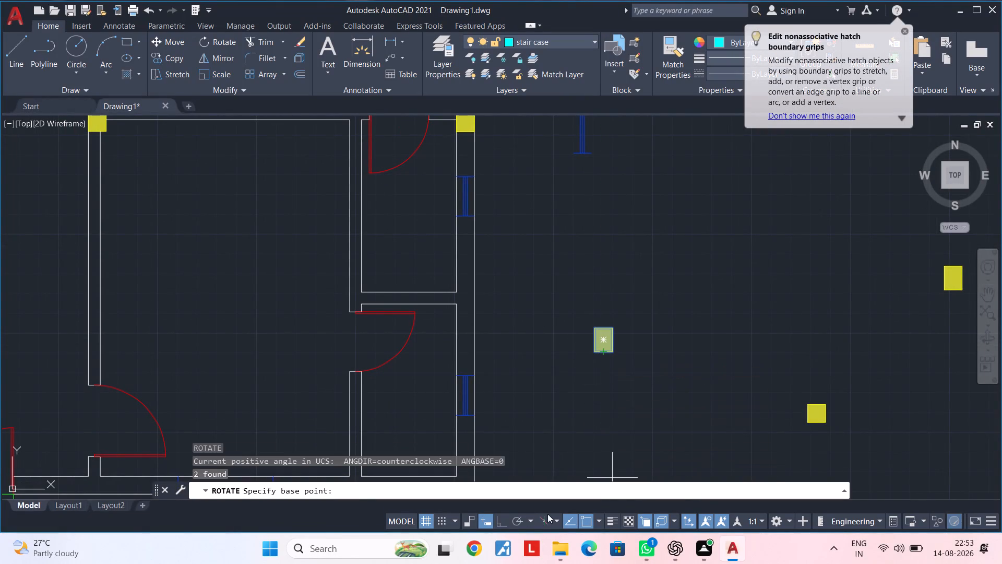
{"action": "left_click", "coordinate": [497, 520]}
{"action": "left_click", "coordinate": [609, 368]}
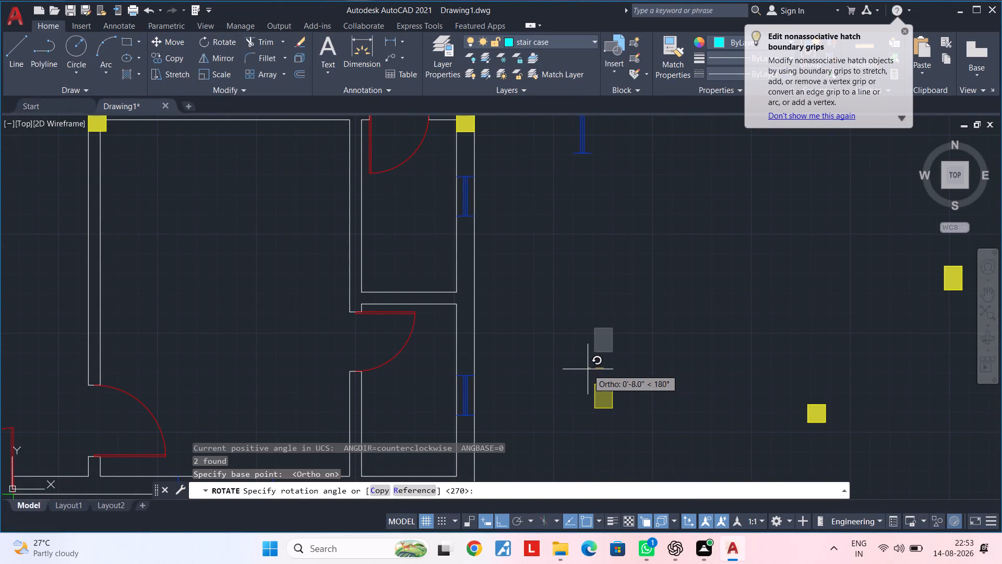
{"action": "left_click", "coordinate": [607, 373]}
{"action": "key", "text": "Escape"}
Copy the rotated column and its hatch by the upper-left corner to a spot just outside the house's southeast corner.
{"action": "left_click_drag", "start_coordinate": [678, 336], "coordinate": [669, 344]}
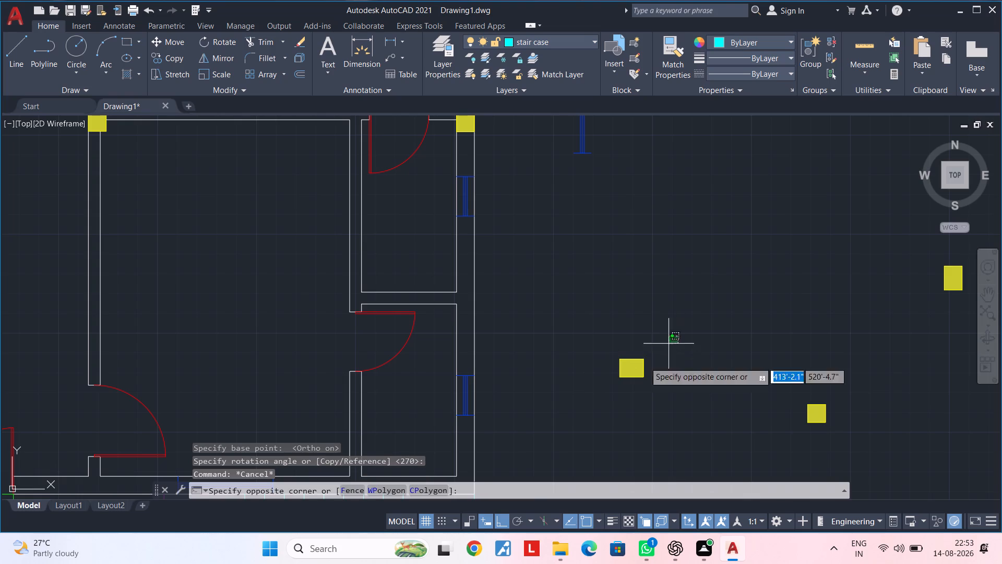
{"action": "left_click", "coordinate": [595, 396]}
{"action": "key", "text": "c"}
{"action": "key", "text": "o"}
{"action": "key", "text": "space"}
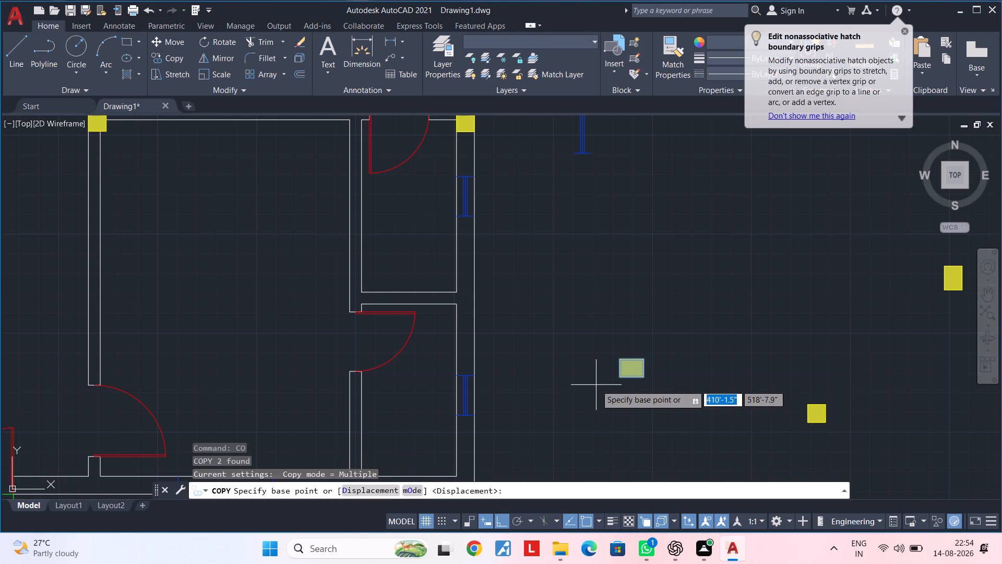
{"action": "left_click", "coordinate": [615, 357]}
{"action": "scroll", "coordinate": [563, 445], "scroll_direction": "down", "scroll_amount": 1}
{"action": "middle_click_drag", "start_coordinate": [560, 442], "coordinate": [619, 347]}
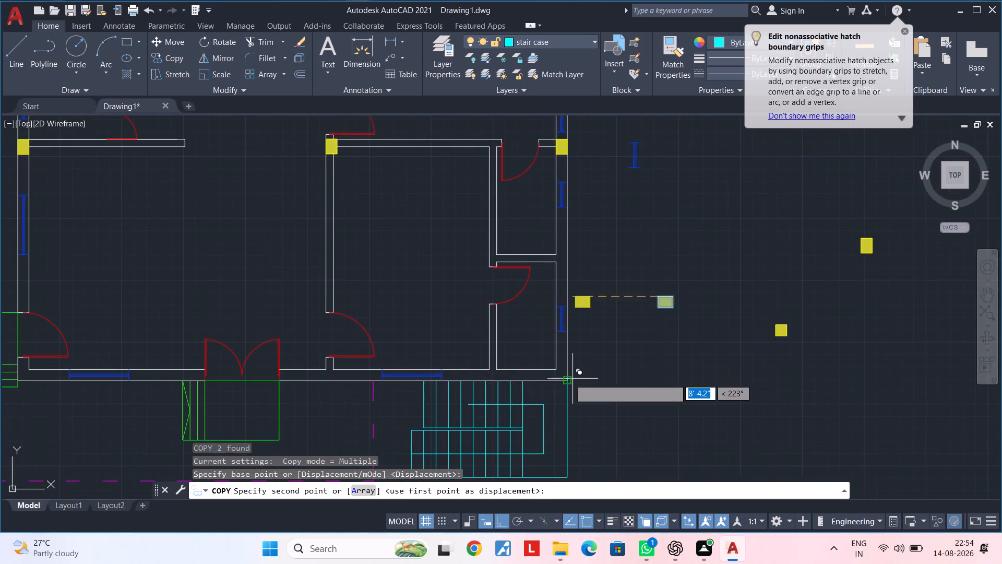
{"action": "scroll", "coordinate": [569, 379], "scroll_direction": "up", "scroll_amount": 2}
{"action": "left_click", "coordinate": [502, 523]}
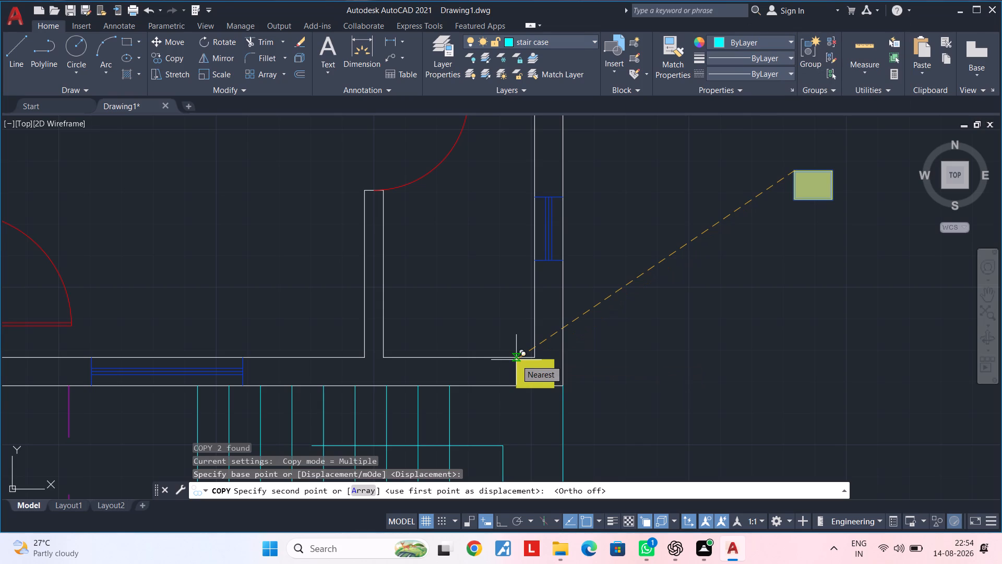
{"action": "left_click", "coordinate": [579, 355]}
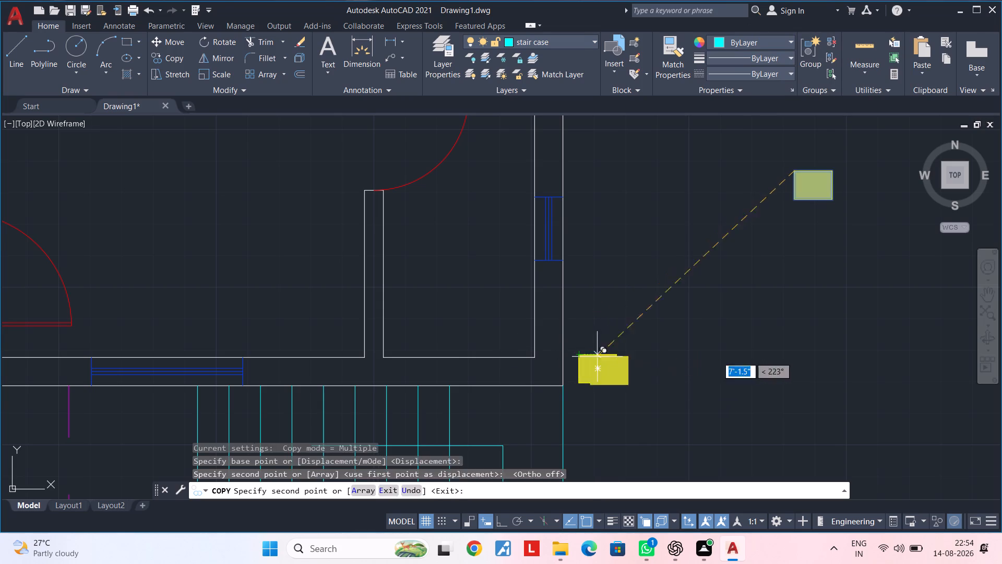
{"action": "key", "text": "Escape"}
{"action": "key", "text": "Escape"}
{"action": "key", "text": "Escape"}
Copy the horizontal column beside the southeast corner by its lower-right corner onto the outer southeast corner of the house.
{"action": "left_click", "coordinate": [634, 347]}
{"action": "left_click", "coordinate": [575, 391]}
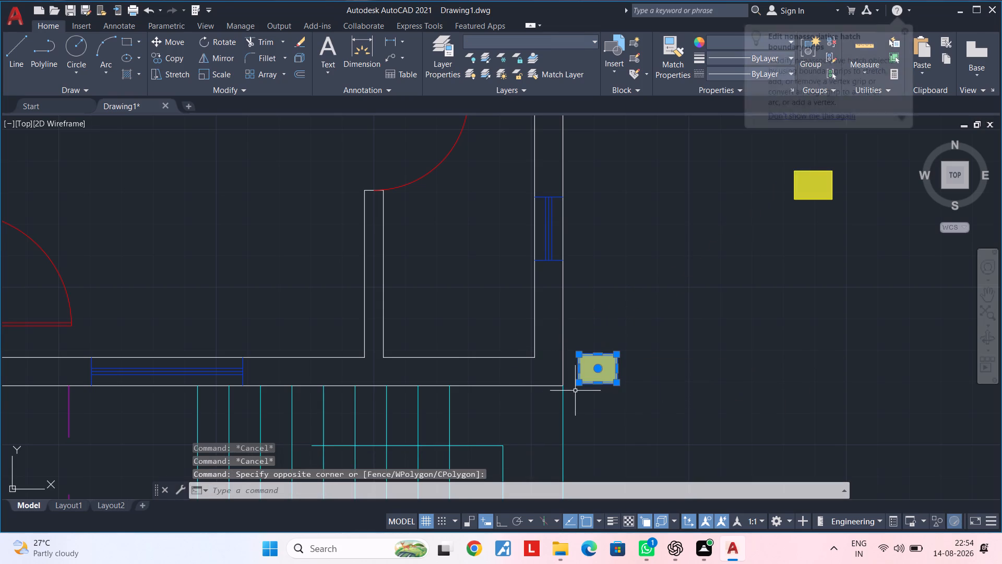
{"action": "type", "text": "co"}
{"action": "key", "text": "space"}
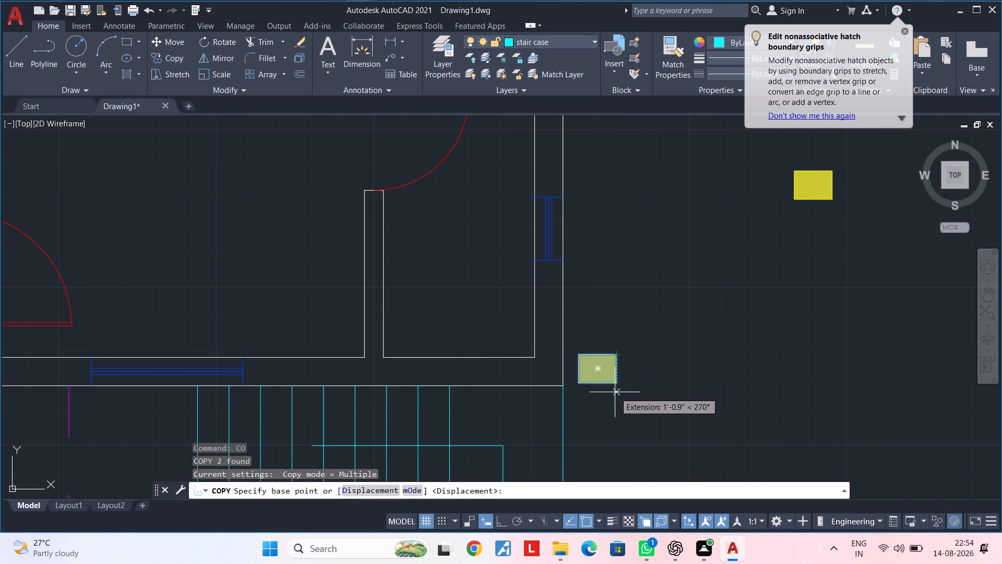
{"action": "left_click", "coordinate": [618, 383]}
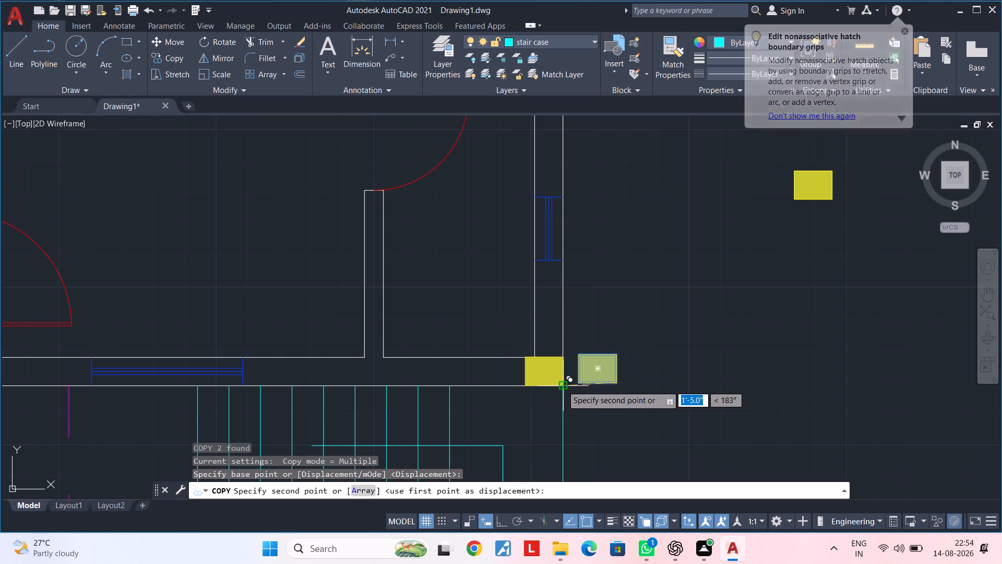
{"action": "left_click", "coordinate": [562, 385]}
Place another horizontal column copy in the south wall, centred below the central vertical wall, its base on the outer face.
{"action": "scroll", "coordinate": [545, 403], "scroll_direction": "down", "scroll_amount": 1}
{"action": "middle_click_drag", "start_coordinate": [535, 413], "coordinate": [627, 383]}
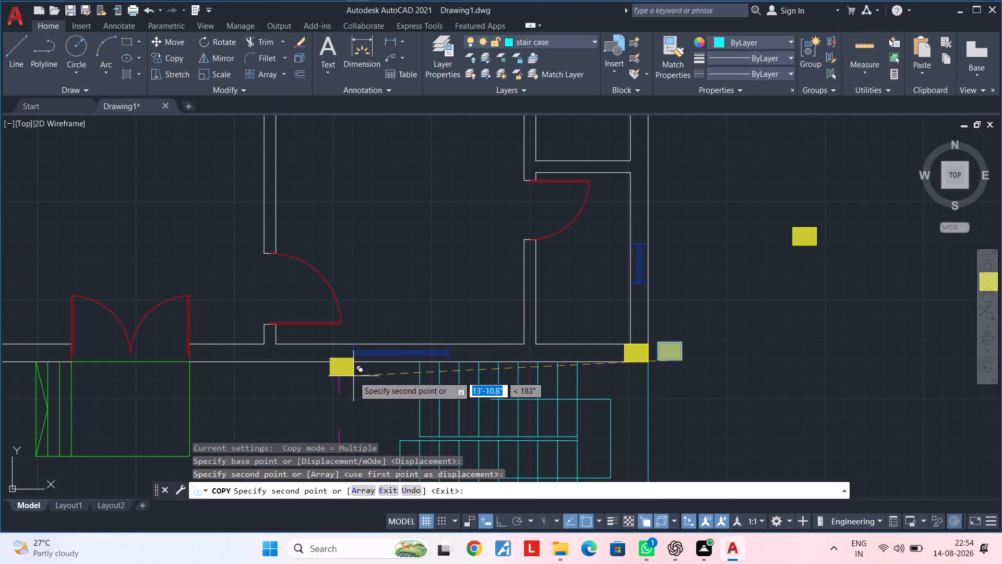
{"action": "middle_click_drag", "start_coordinate": [310, 369], "coordinate": [470, 365]}
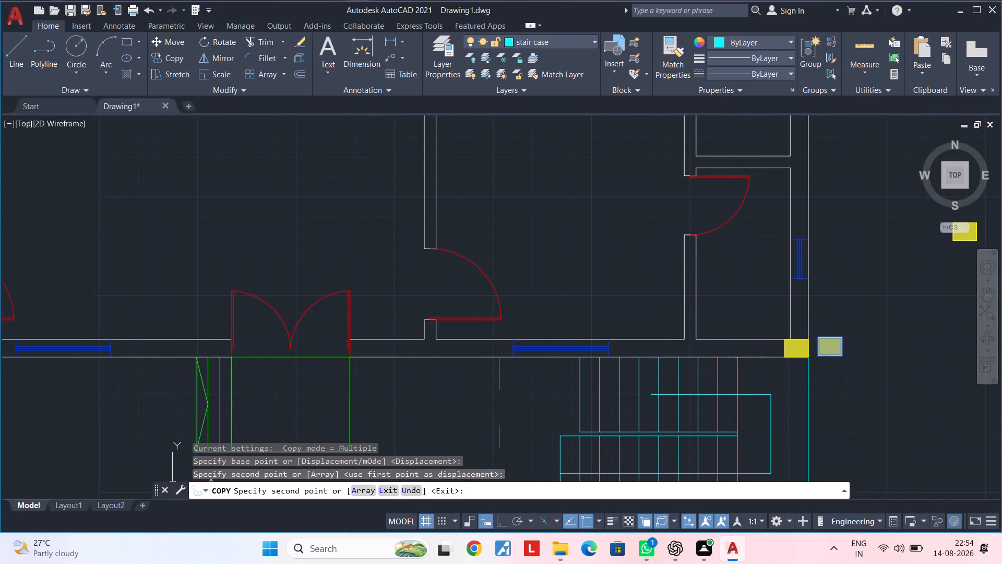
{"action": "scroll", "coordinate": [450, 362], "scroll_direction": "up", "scroll_amount": 2}
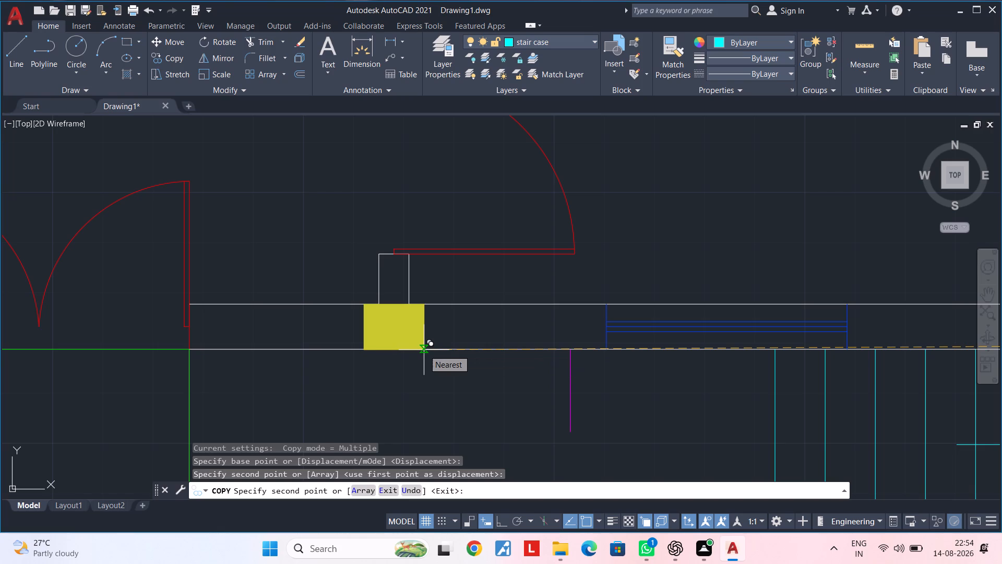
{"action": "left_click", "coordinate": [424, 350]}
Place another horizontal column copy in the south wall just west of the double door, its base on the outer face.
{"action": "scroll", "coordinate": [422, 383], "scroll_direction": "down", "scroll_amount": 2}
{"action": "middle_click_drag", "start_coordinate": [415, 392], "coordinate": [543, 378]}
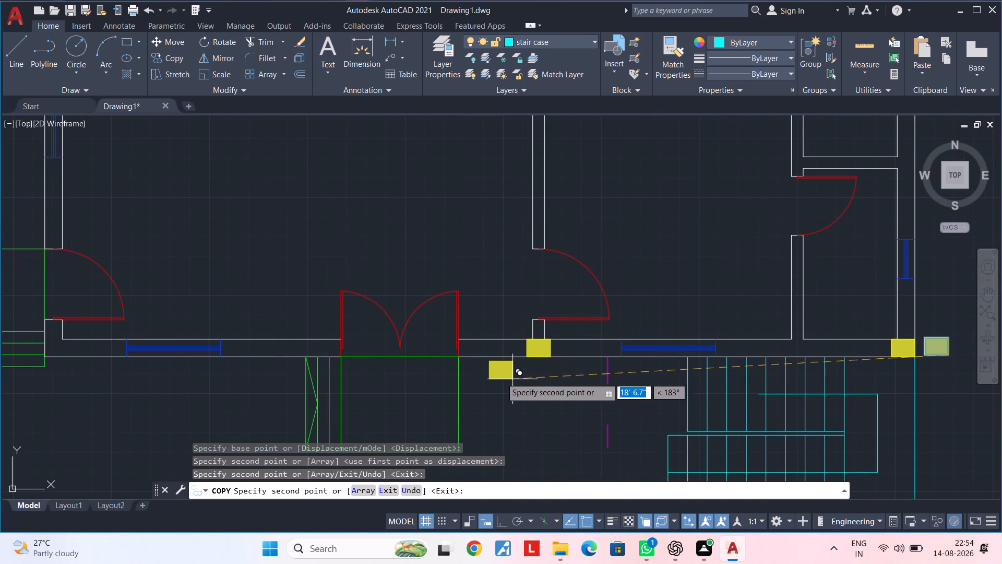
{"action": "scroll", "coordinate": [323, 360], "scroll_direction": "up", "scroll_amount": 3}
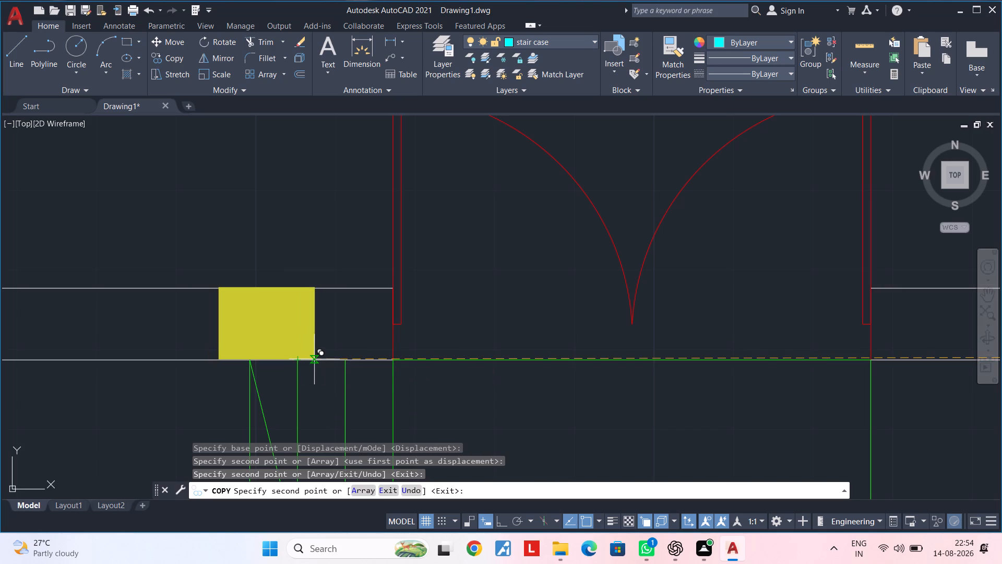
{"action": "left_click", "coordinate": [314, 360]}
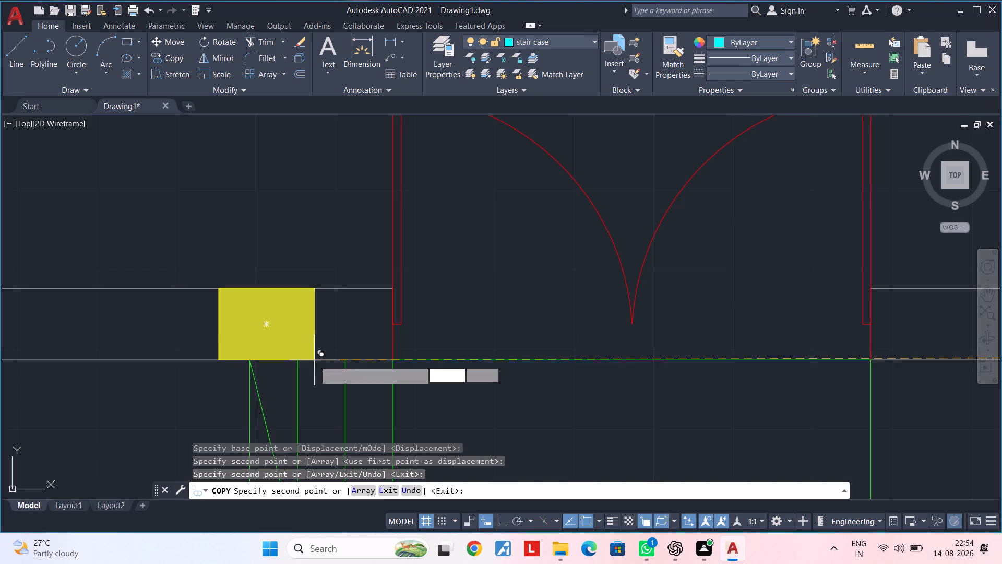
Place the last horizontal column copy in the south wall at the southwest corner of the house and end the Copy command.
{"action": "scroll", "coordinate": [318, 361], "scroll_direction": "down", "scroll_amount": 2}
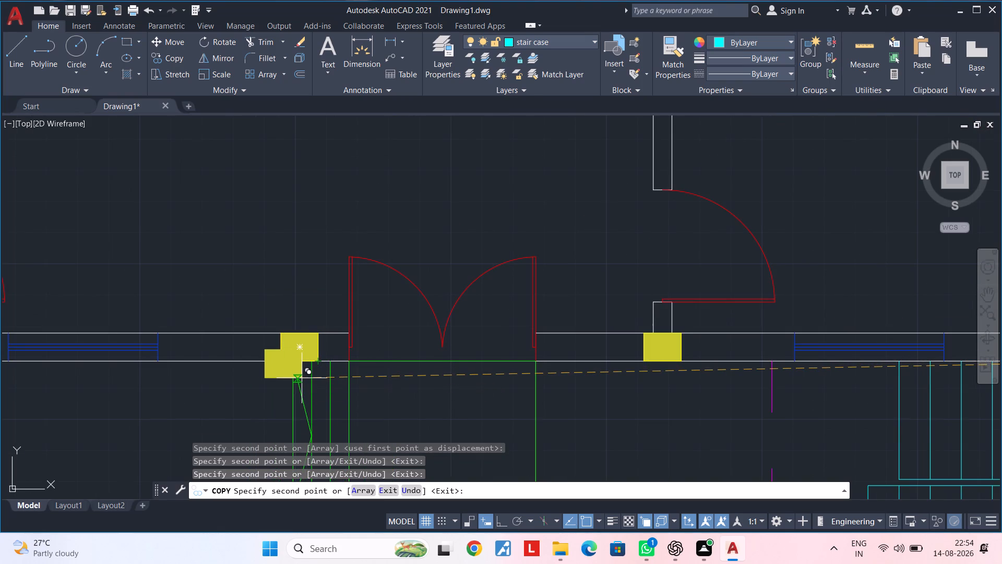
{"action": "scroll", "coordinate": [302, 378], "scroll_direction": "down", "scroll_amount": 3}
{"action": "middle_click_drag", "start_coordinate": [288, 383], "coordinate": [433, 370]}
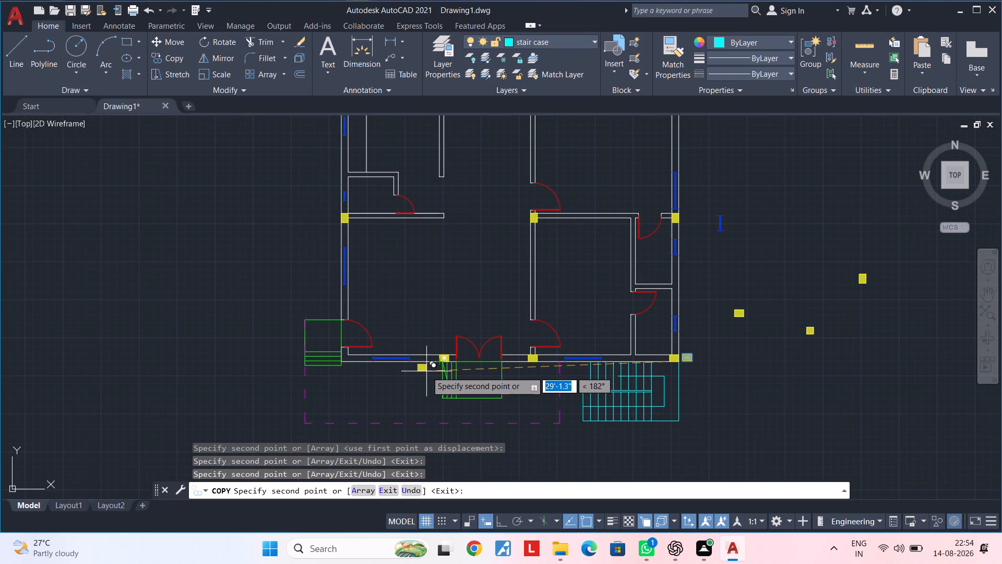
{"action": "scroll", "coordinate": [367, 360], "scroll_direction": "up", "scroll_amount": 2}
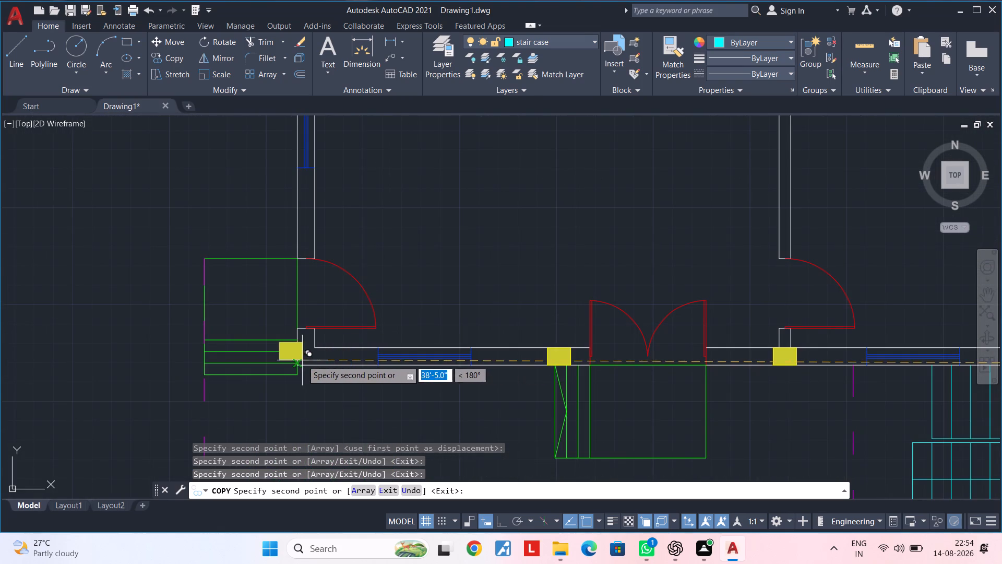
{"action": "scroll", "coordinate": [338, 361], "scroll_direction": "up", "scroll_amount": 2}
{"action": "scroll", "coordinate": [342, 378], "scroll_direction": "down", "scroll_amount": 1}
{"action": "middle_click_drag", "start_coordinate": [346, 377], "coordinate": [443, 333]}
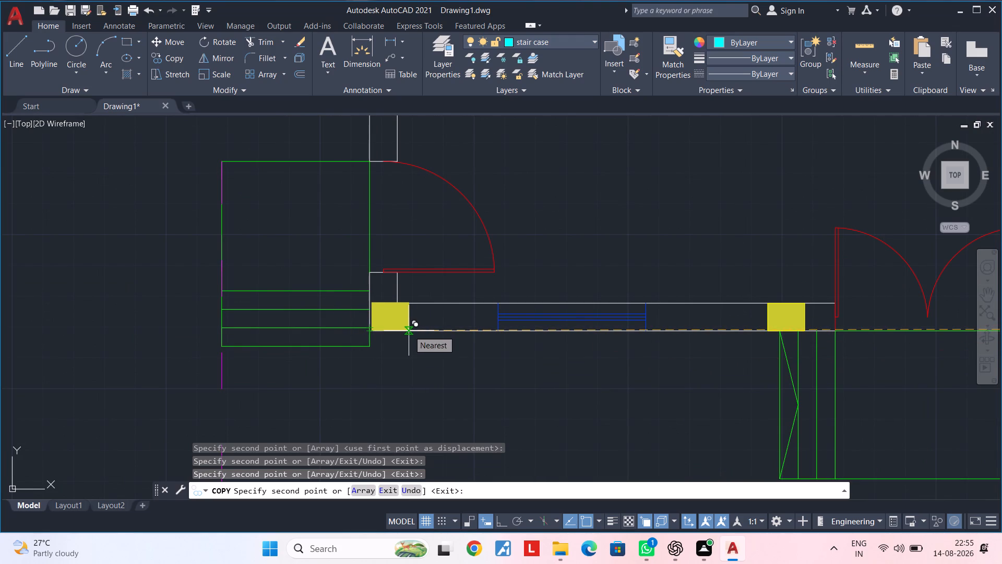
{"action": "scroll", "coordinate": [406, 331], "scroll_direction": "up", "scroll_amount": 1}
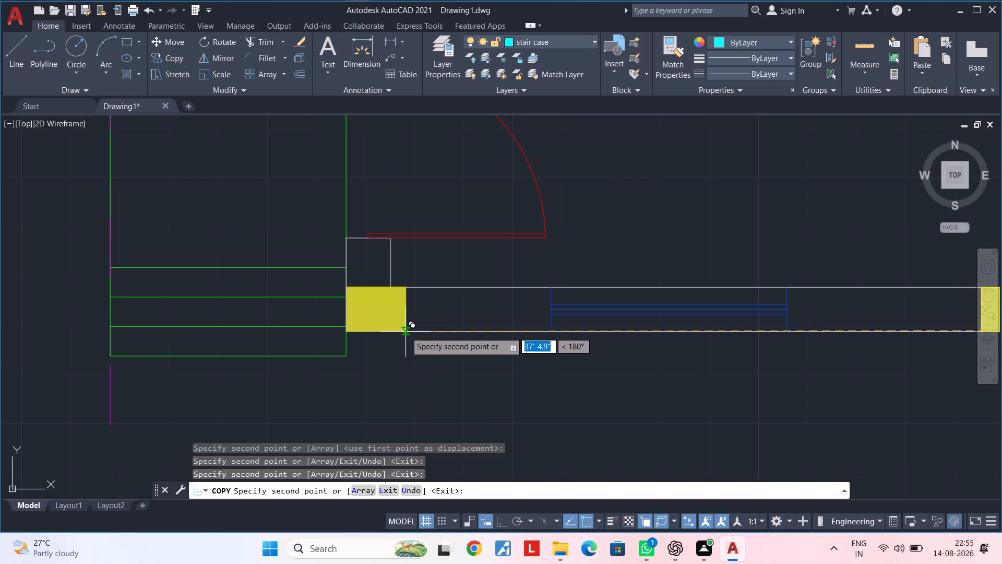
{"action": "left_click", "coordinate": [405, 332]}
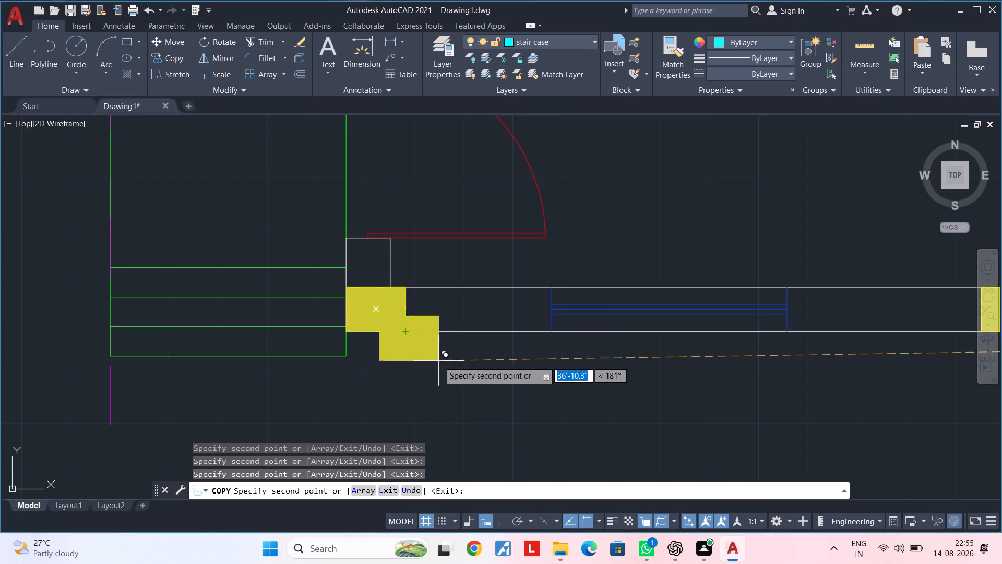
{"action": "key", "text": "Escape"}
Move the horizontal column at the southwest corner by its lower-left corner exactly onto the outer wall corner of the house.
{"action": "scroll", "coordinate": [357, 332], "scroll_direction": "up", "scroll_amount": 4}
{"action": "middle_click_drag", "start_coordinate": [323, 337], "coordinate": [380, 325]}
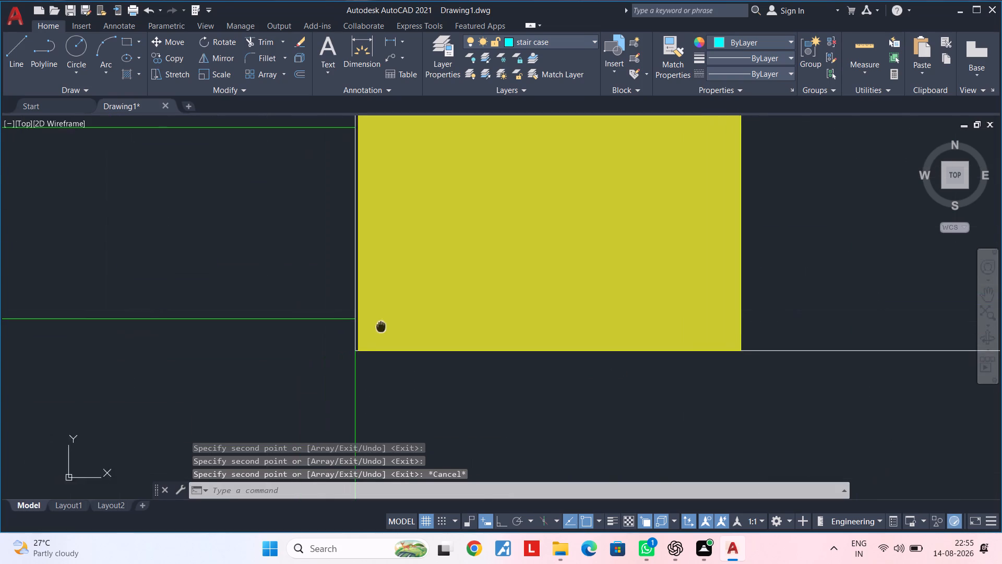
{"action": "scroll", "coordinate": [354, 337], "scroll_direction": "up", "scroll_amount": 5}
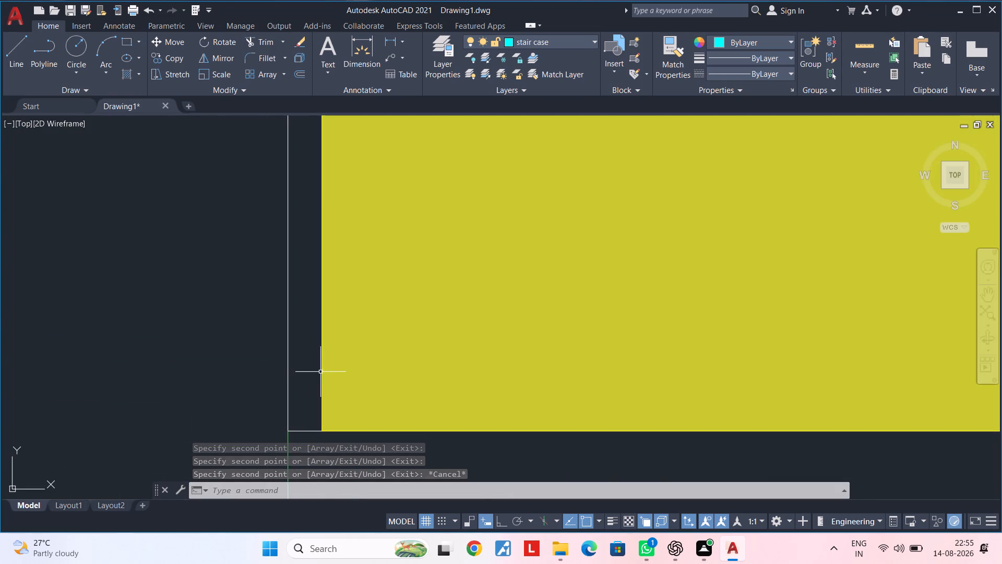
{"action": "left_click", "coordinate": [321, 372]}
{"action": "left_click", "coordinate": [362, 366]}
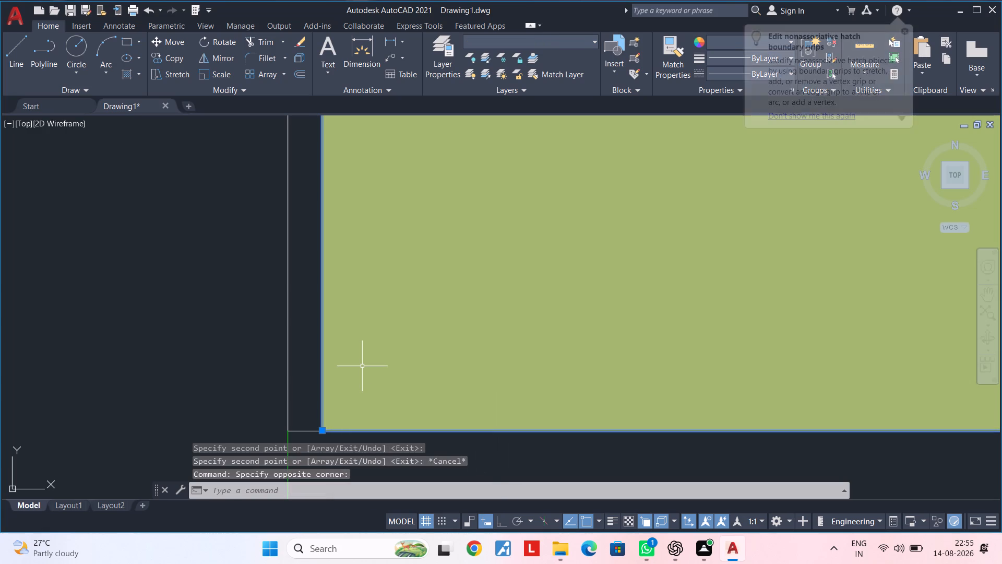
{"action": "type", "text": "m"}
{"action": "key", "text": "space"}
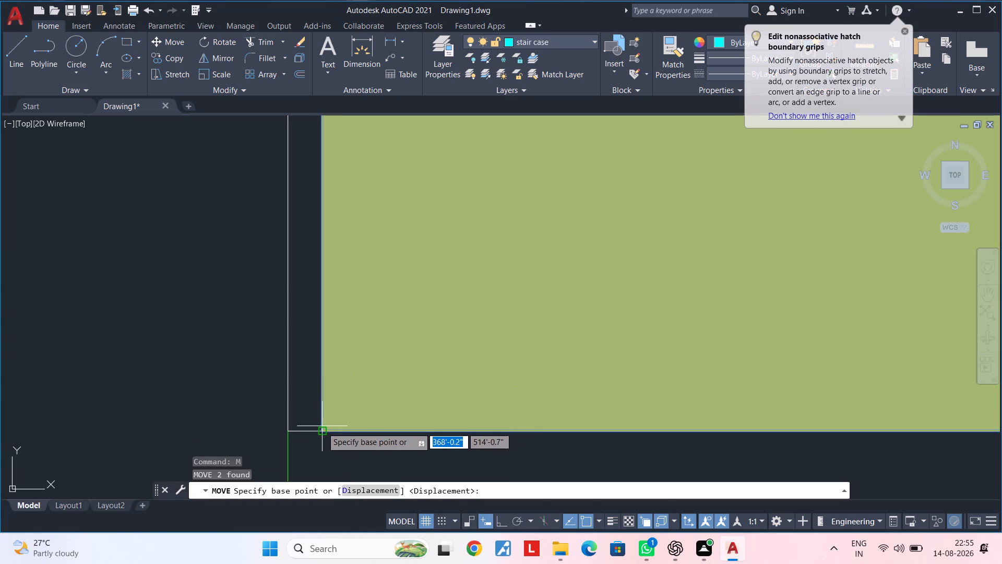
{"action": "left_click", "coordinate": [322, 429]}
{"action": "left_click", "coordinate": [287, 428]}
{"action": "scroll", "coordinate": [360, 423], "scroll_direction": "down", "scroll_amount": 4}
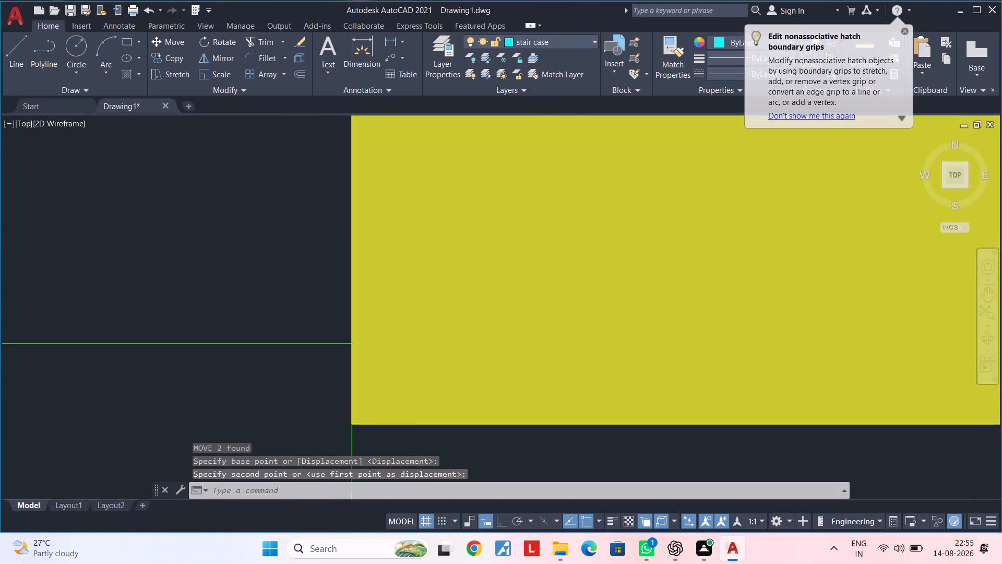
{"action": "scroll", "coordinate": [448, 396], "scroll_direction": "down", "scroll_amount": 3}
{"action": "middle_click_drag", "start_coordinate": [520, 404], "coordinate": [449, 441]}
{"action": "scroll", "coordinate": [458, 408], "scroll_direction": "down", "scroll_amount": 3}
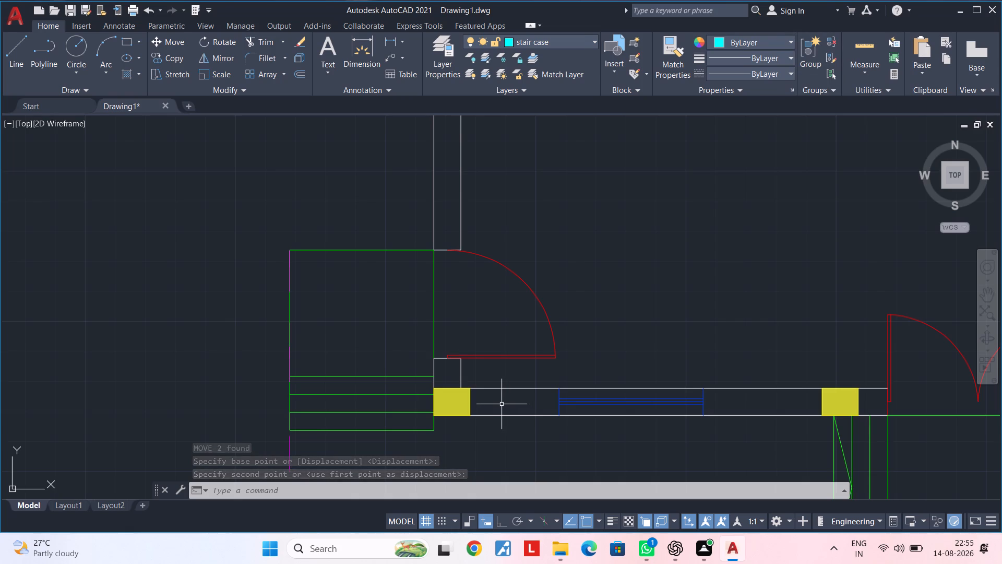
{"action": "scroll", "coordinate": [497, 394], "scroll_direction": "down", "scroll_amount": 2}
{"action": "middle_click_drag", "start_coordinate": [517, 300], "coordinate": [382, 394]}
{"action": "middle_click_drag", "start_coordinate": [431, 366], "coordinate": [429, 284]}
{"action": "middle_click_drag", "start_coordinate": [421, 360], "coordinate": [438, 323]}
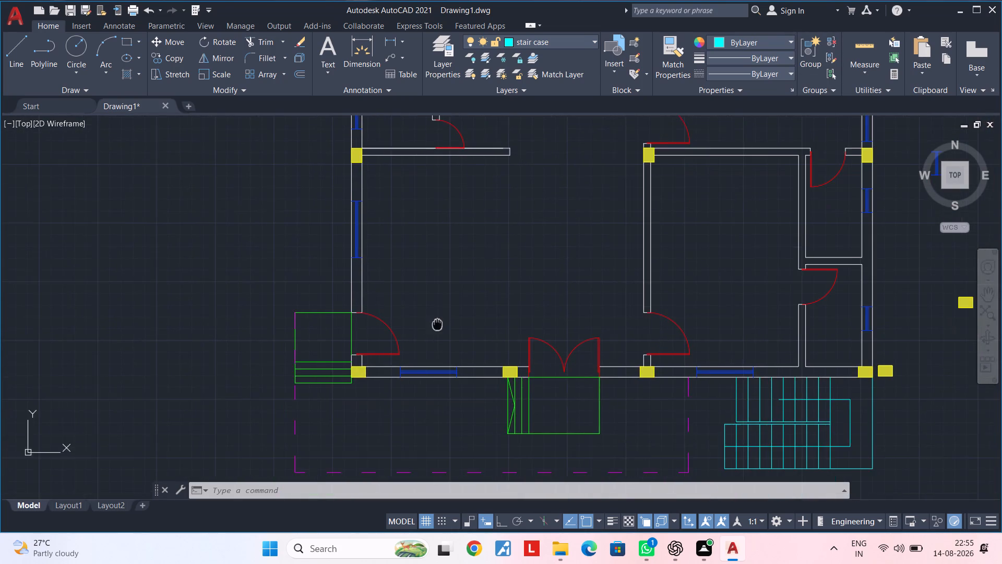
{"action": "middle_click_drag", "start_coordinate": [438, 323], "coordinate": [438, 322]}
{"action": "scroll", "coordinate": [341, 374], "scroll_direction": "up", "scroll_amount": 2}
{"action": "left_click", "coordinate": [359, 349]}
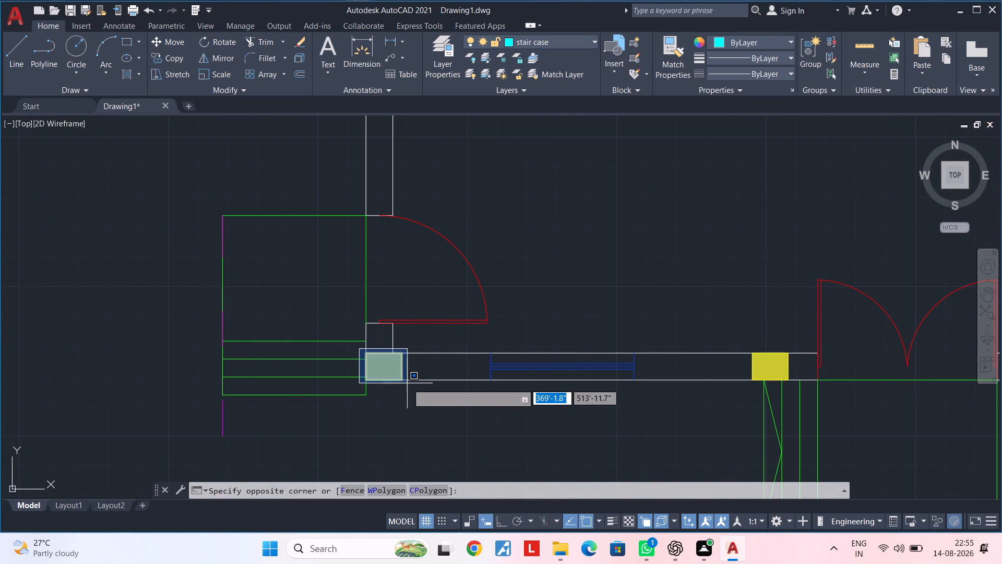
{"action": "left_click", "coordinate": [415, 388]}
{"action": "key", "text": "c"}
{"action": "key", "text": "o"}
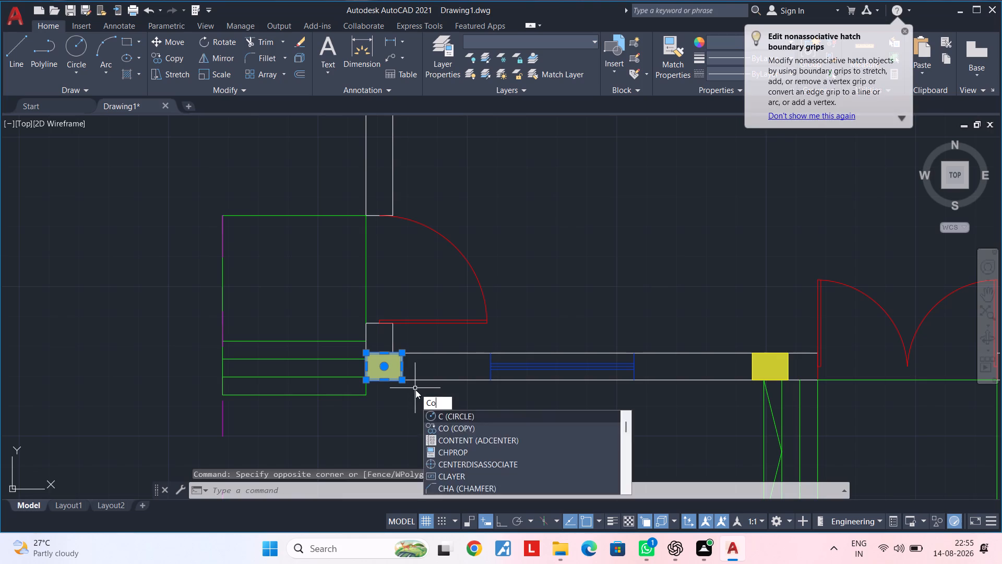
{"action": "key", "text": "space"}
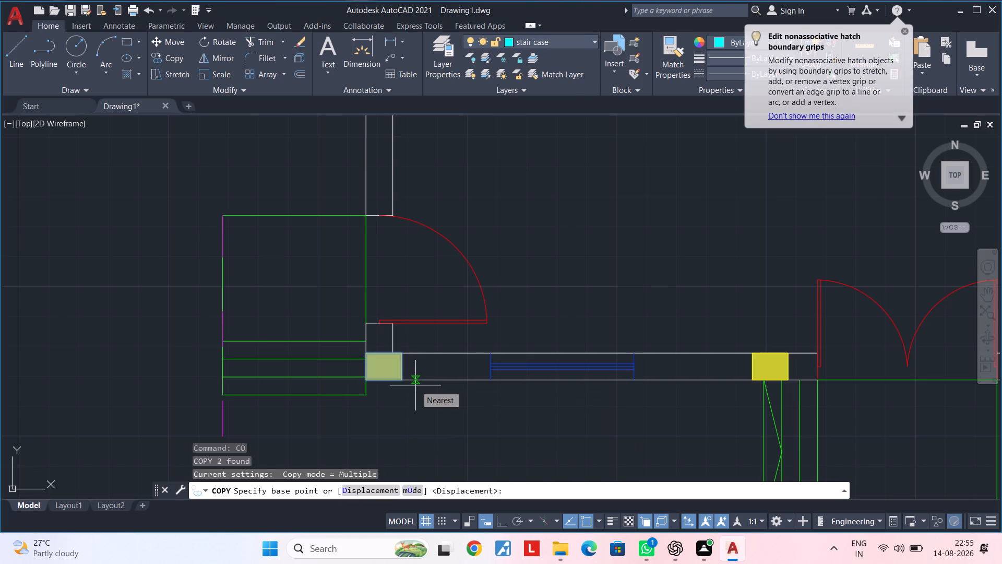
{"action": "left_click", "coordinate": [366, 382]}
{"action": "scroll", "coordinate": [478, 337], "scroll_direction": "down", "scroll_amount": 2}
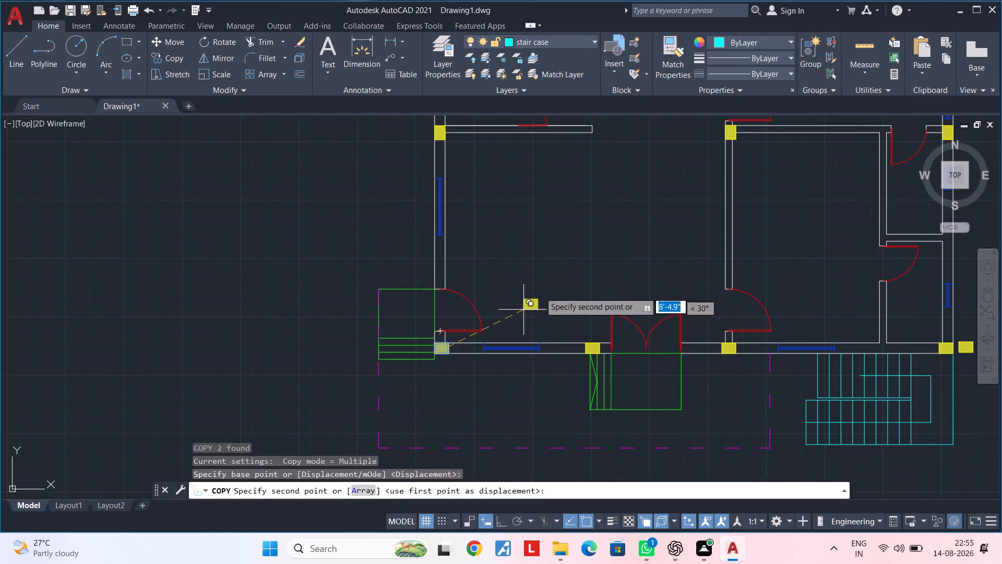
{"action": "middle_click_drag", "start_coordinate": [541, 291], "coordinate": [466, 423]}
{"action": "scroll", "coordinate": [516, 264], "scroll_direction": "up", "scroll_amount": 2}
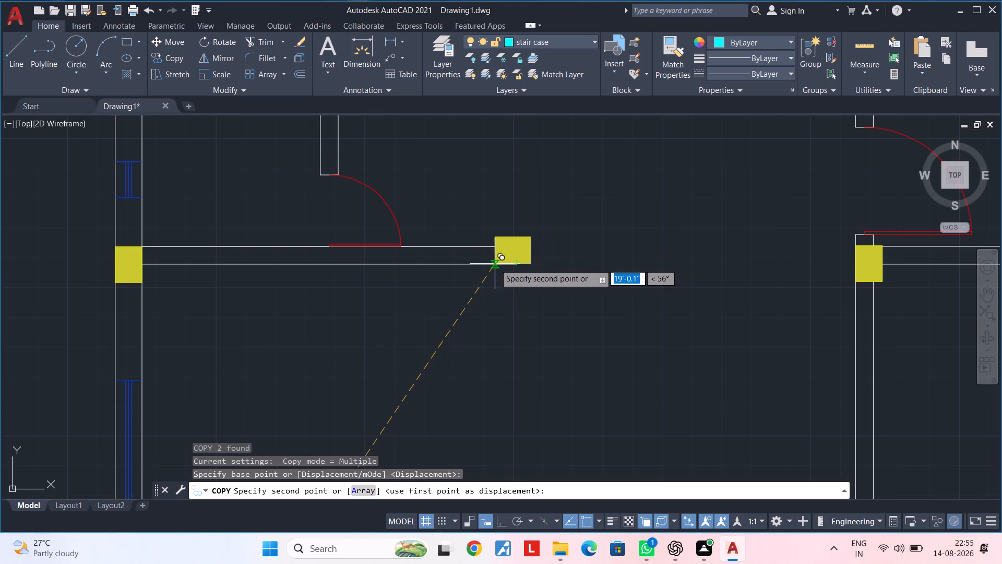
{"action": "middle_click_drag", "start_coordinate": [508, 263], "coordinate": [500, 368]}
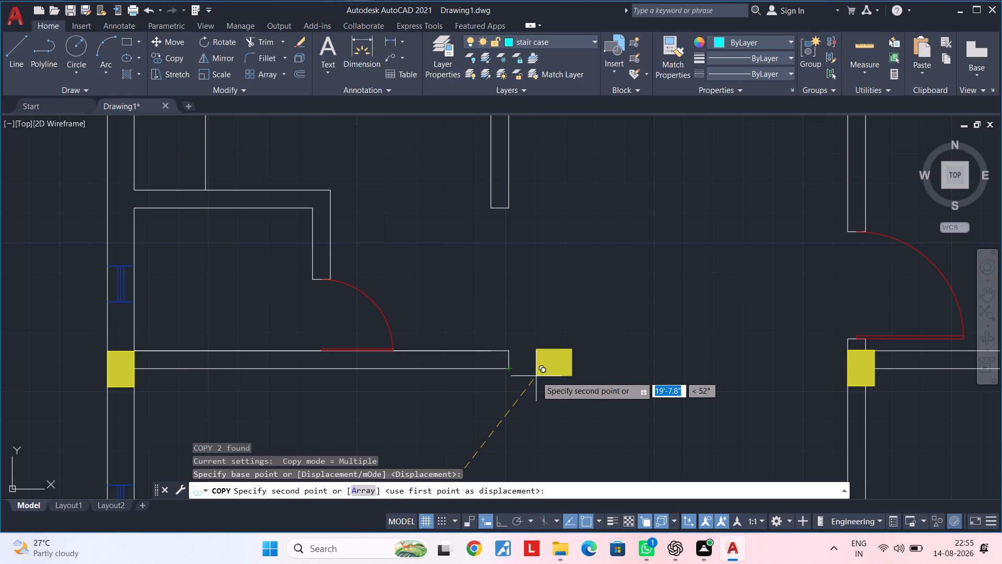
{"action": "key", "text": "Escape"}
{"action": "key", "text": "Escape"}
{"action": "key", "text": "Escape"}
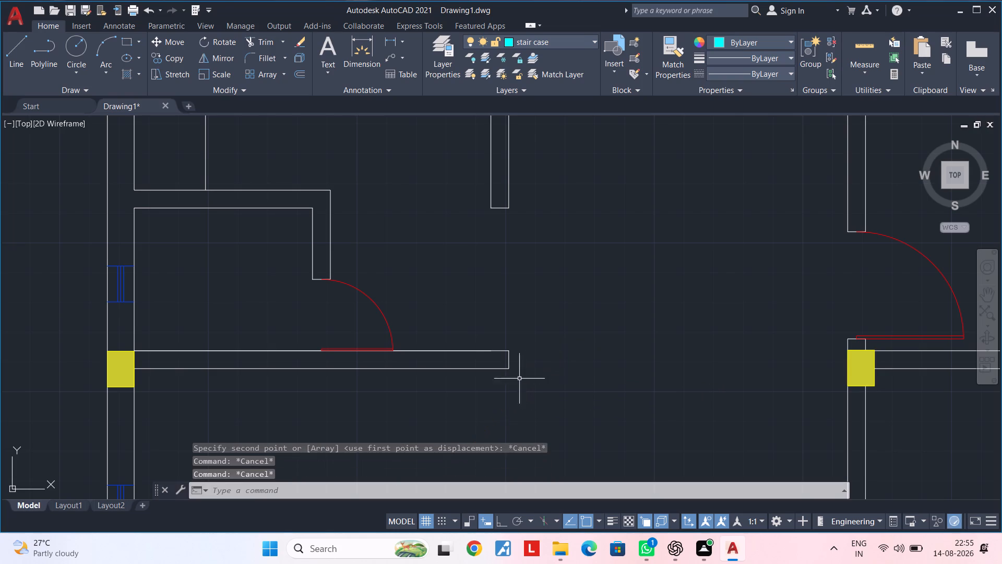
Delete the shorter duplicate line on the north face of the western interior wall, beneath the small room's door.
{"action": "left_click", "coordinate": [455, 350]}
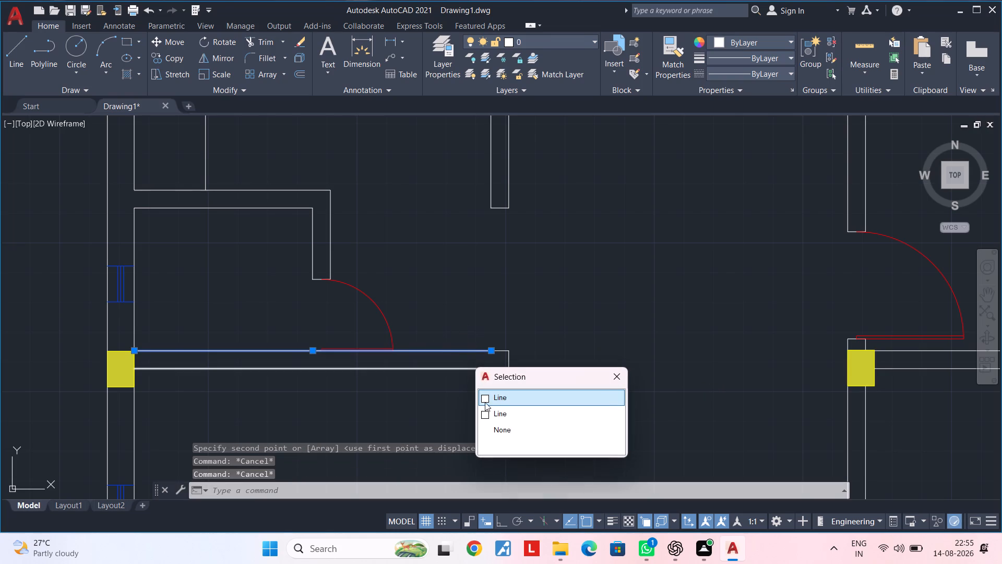
{"action": "left_click", "coordinate": [500, 394]}
{"action": "key", "text": "Delete"}
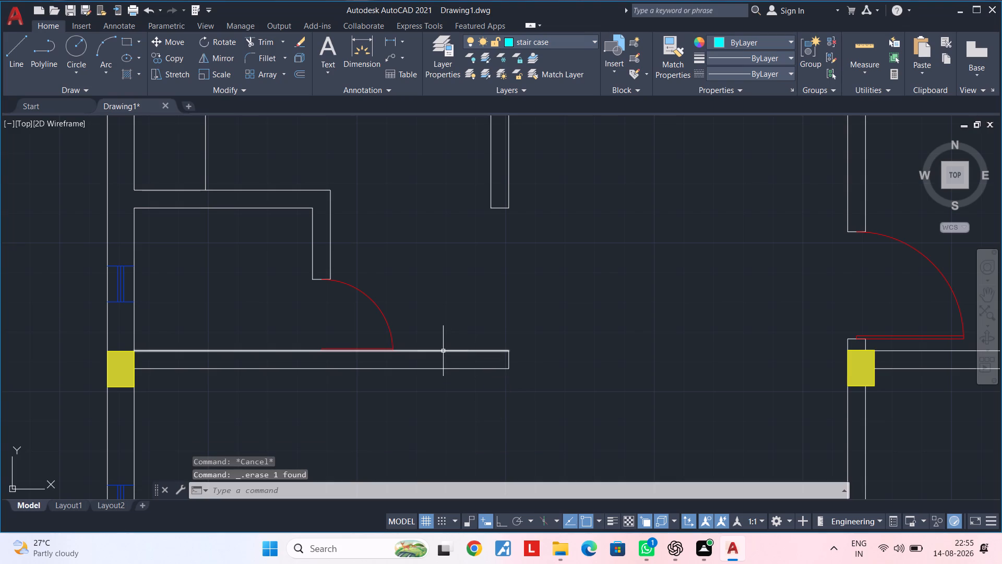
Examine the north face line of the western interior wall around the small room's door.
{"action": "scroll", "coordinate": [350, 351], "scroll_direction": "up", "scroll_amount": 2}
{"action": "scroll", "coordinate": [350, 351], "scroll_direction": "down", "scroll_amount": 1}
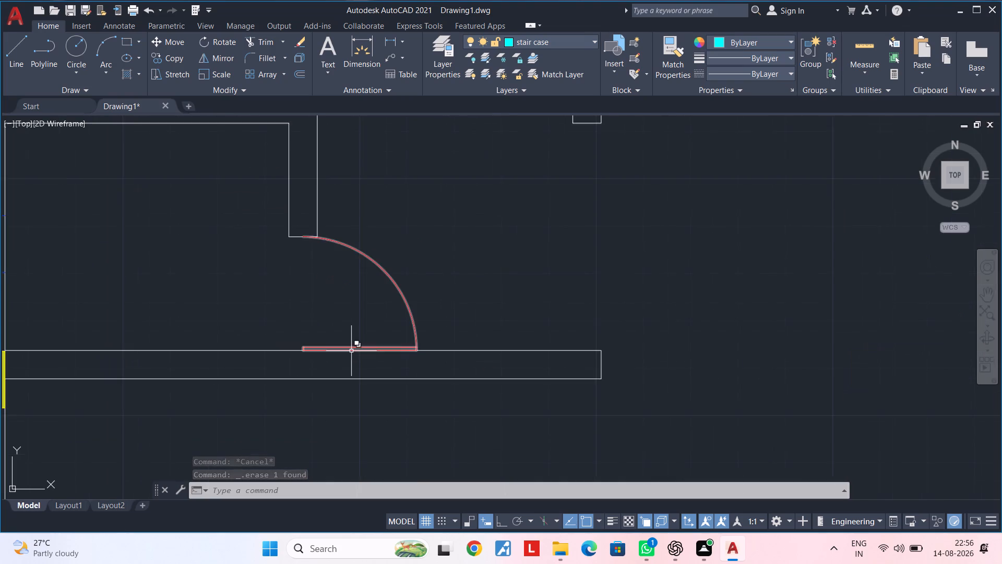
{"action": "scroll", "coordinate": [350, 352], "scroll_direction": "up", "scroll_amount": 3}
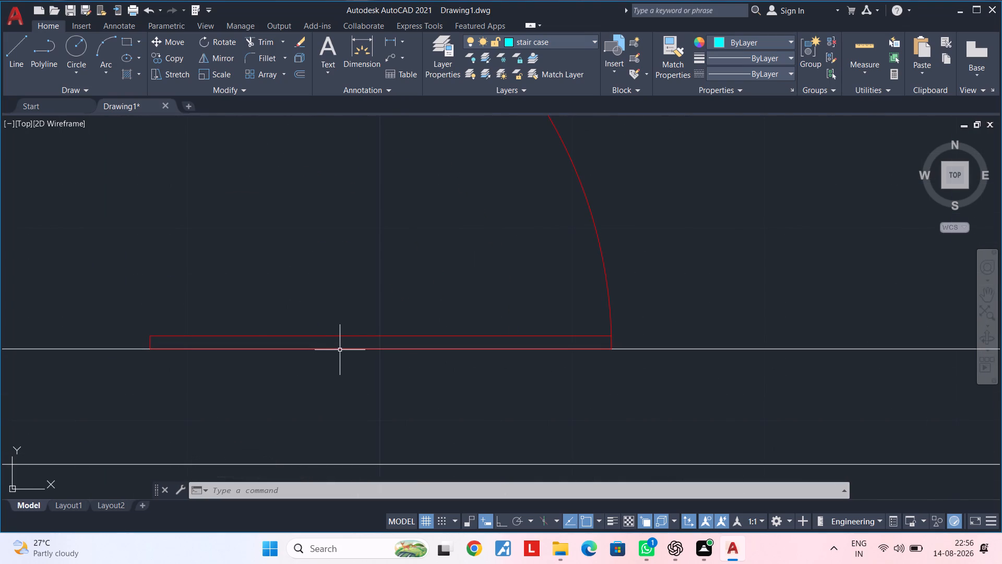
{"action": "scroll", "coordinate": [367, 363], "scroll_direction": "down", "scroll_amount": 3}
{"action": "scroll", "coordinate": [473, 357], "scroll_direction": "up", "scroll_amount": 2}
{"action": "scroll", "coordinate": [437, 369], "scroll_direction": "down", "scroll_amount": 1}
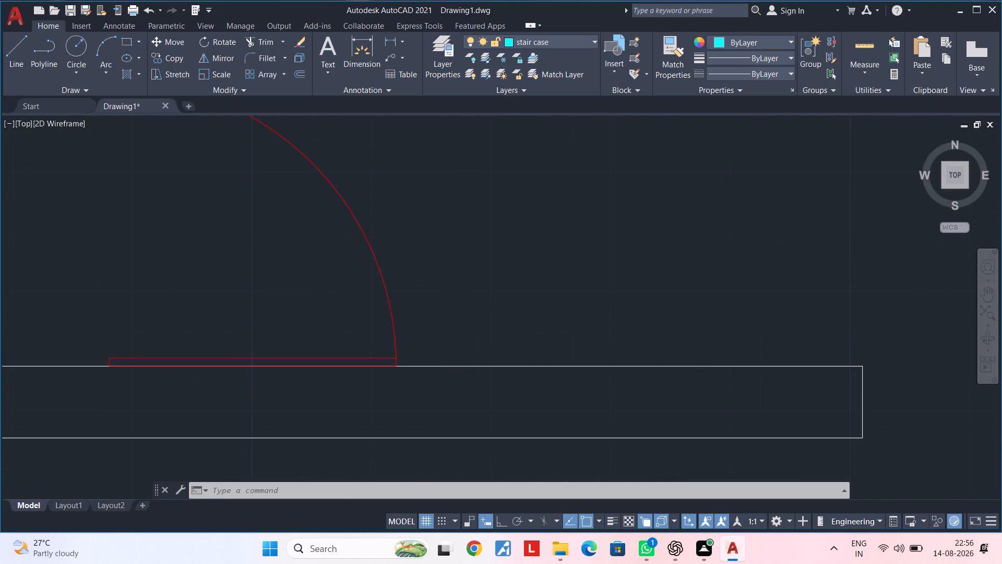
{"action": "scroll", "coordinate": [436, 369], "scroll_direction": "up", "scroll_amount": 1}
{"action": "middle_click_drag", "start_coordinate": [435, 372], "coordinate": [492, 364]}
{"action": "scroll", "coordinate": [466, 362], "scroll_direction": "up", "scroll_amount": 2}
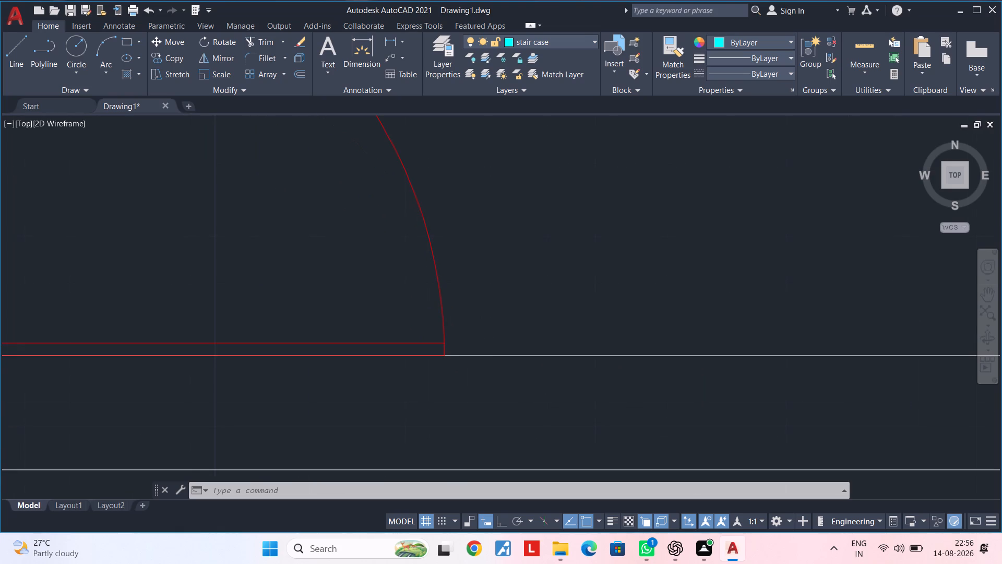
Draw a vertical guide line with Ortho on, from the lower-right corner of the north wall's second column down past the western interior wall's free end.
{"action": "scroll", "coordinate": [466, 362], "scroll_direction": "down", "scroll_amount": 3}
{"action": "scroll", "coordinate": [539, 323], "scroll_direction": "down", "scroll_amount": 2}
{"action": "middle_click_drag", "start_coordinate": [577, 302], "coordinate": [503, 358]}
{"action": "scroll", "coordinate": [548, 314], "scroll_direction": "down", "scroll_amount": 1}
{"action": "middle_click_drag", "start_coordinate": [548, 314], "coordinate": [485, 387]}
{"action": "middle_click_drag", "start_coordinate": [522, 352], "coordinate": [514, 406]}
{"action": "key", "text": "Escape"}
{"action": "key", "text": "Escape"}
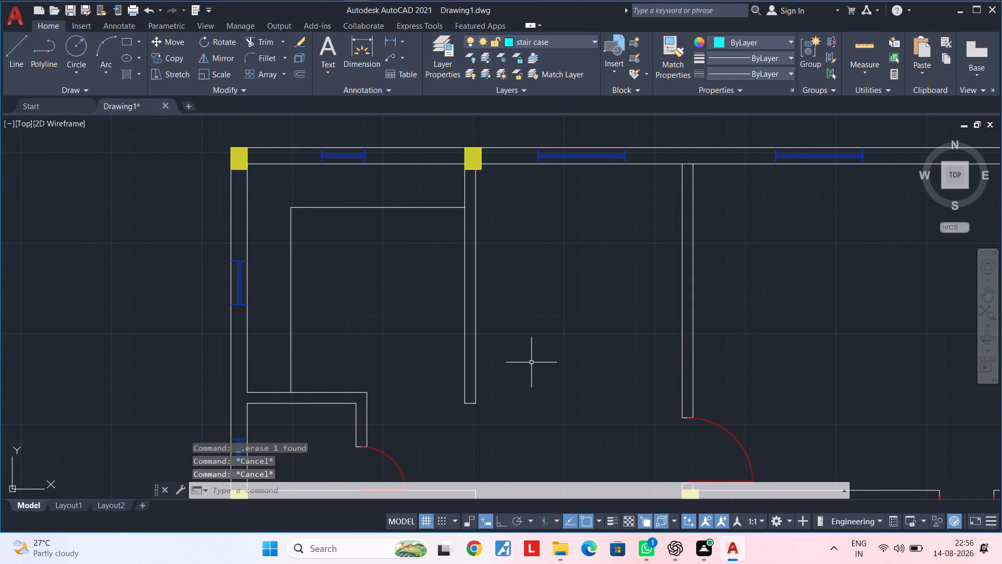
{"action": "key", "text": "l"}
{"action": "key", "text": "space"}
{"action": "scroll", "coordinate": [490, 267], "scroll_direction": "up", "scroll_amount": 2}
{"action": "scroll", "coordinate": [490, 233], "scroll_direction": "down", "scroll_amount": 1}
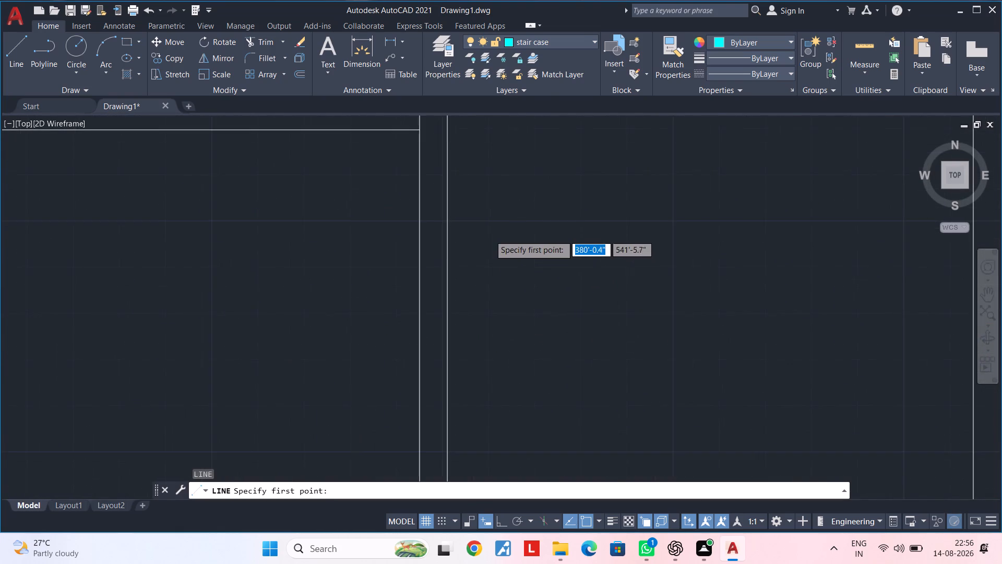
{"action": "scroll", "coordinate": [490, 237], "scroll_direction": "down", "scroll_amount": 2}
{"action": "middle_click_drag", "start_coordinate": [495, 237], "coordinate": [502, 291]}
{"action": "scroll", "coordinate": [497, 257], "scroll_direction": "up", "scroll_amount": 2}
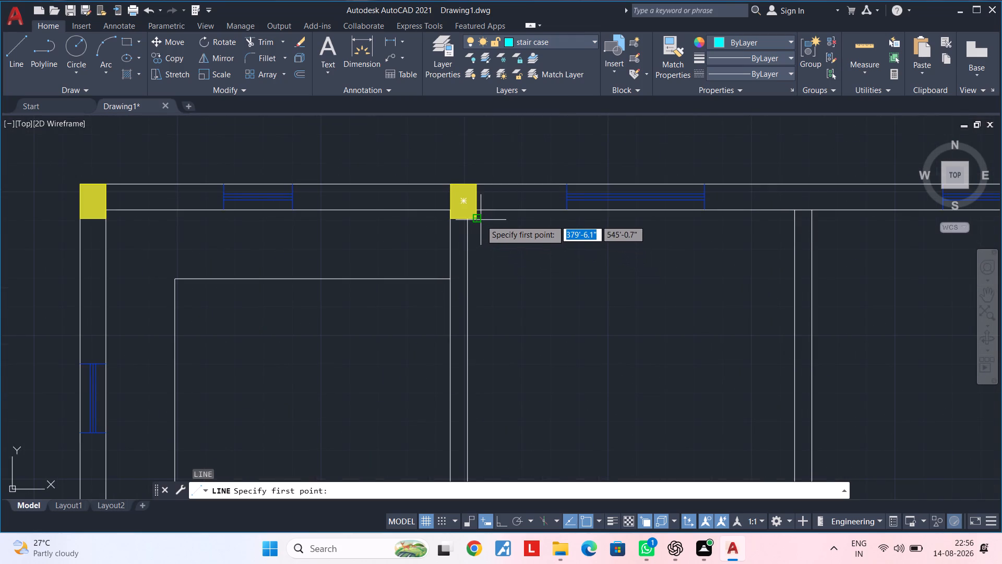
{"action": "left_click", "coordinate": [478, 220]}
{"action": "middle_click_drag", "start_coordinate": [492, 410], "coordinate": [481, 268]}
{"action": "scroll", "coordinate": [484, 408], "scroll_direction": "down", "scroll_amount": 2}
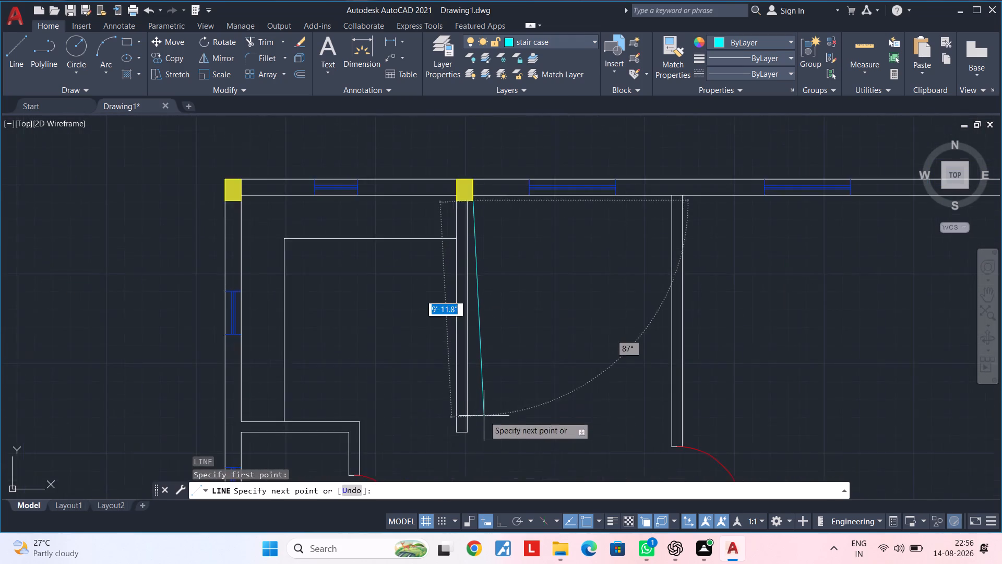
{"action": "middle_click_drag", "start_coordinate": [481, 418], "coordinate": [470, 300]}
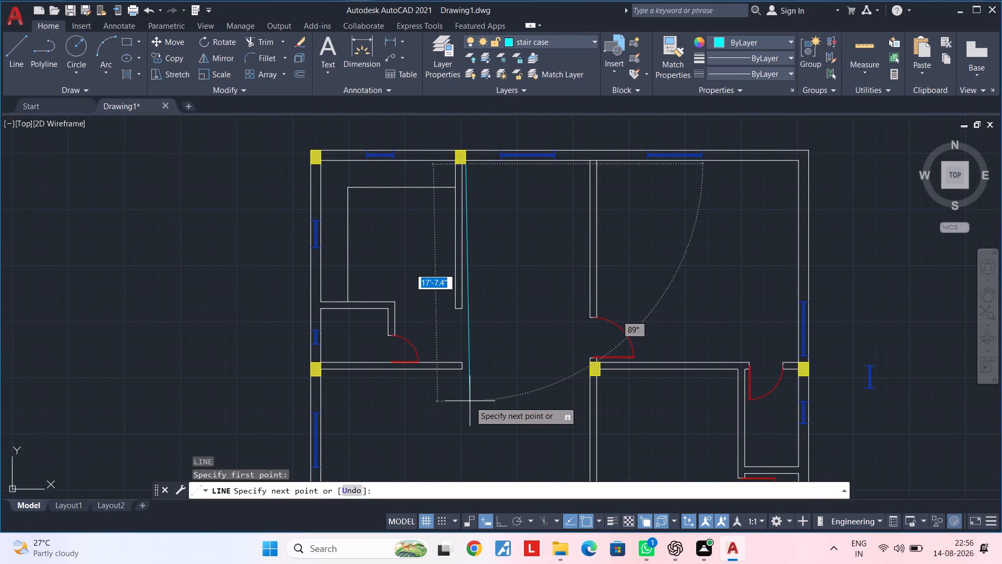
{"action": "key", "text": "F8"}
{"action": "left_click", "coordinate": [467, 414]}
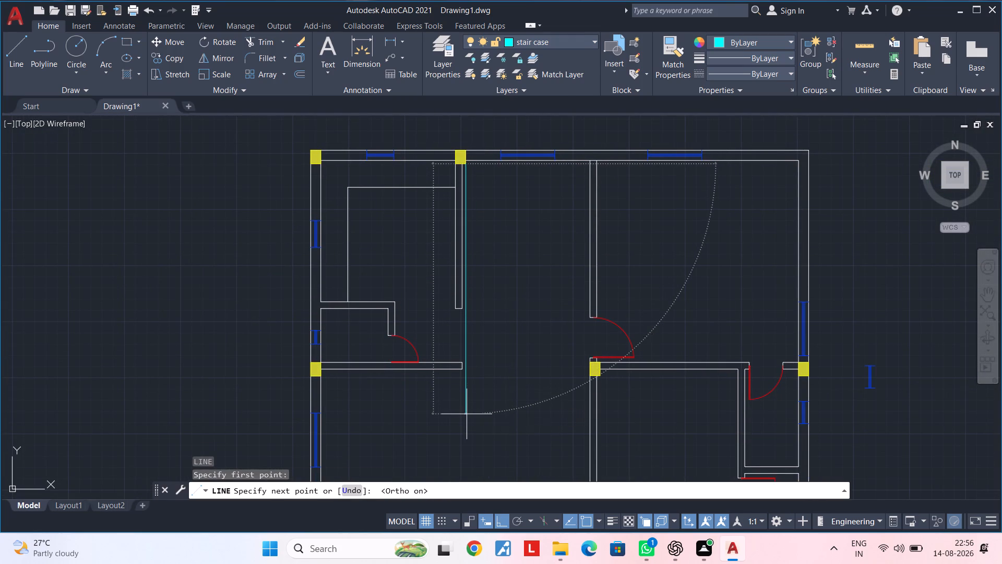
{"action": "key", "text": "Escape"}
{"action": "key", "text": "Escape"}
{"action": "key", "text": "Escape"}
{"action": "scroll", "coordinate": [462, 390], "scroll_direction": "up", "scroll_amount": 2}
{"action": "middle_click_drag", "start_coordinate": [462, 394], "coordinate": [461, 425]}
{"action": "key", "text": "Escape"}
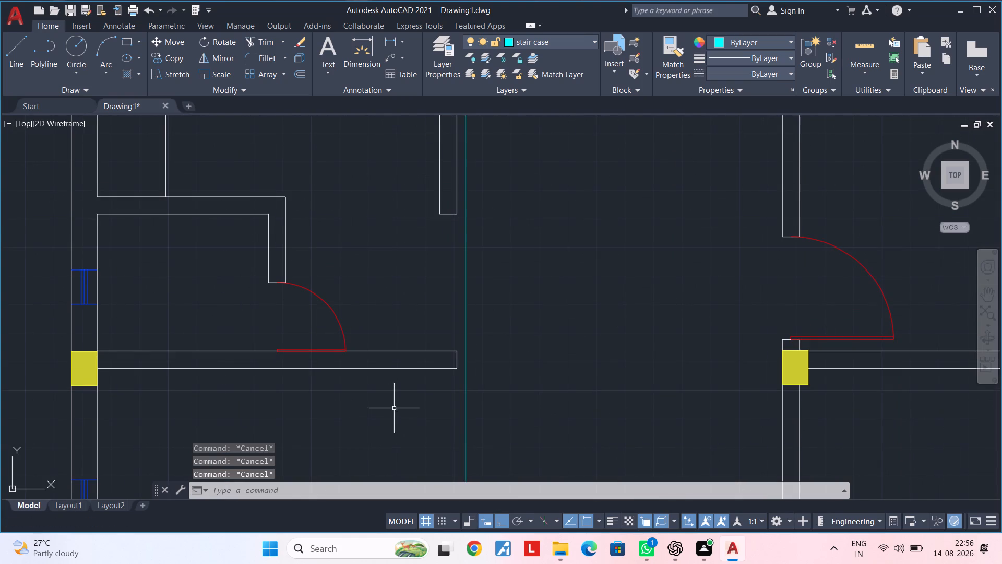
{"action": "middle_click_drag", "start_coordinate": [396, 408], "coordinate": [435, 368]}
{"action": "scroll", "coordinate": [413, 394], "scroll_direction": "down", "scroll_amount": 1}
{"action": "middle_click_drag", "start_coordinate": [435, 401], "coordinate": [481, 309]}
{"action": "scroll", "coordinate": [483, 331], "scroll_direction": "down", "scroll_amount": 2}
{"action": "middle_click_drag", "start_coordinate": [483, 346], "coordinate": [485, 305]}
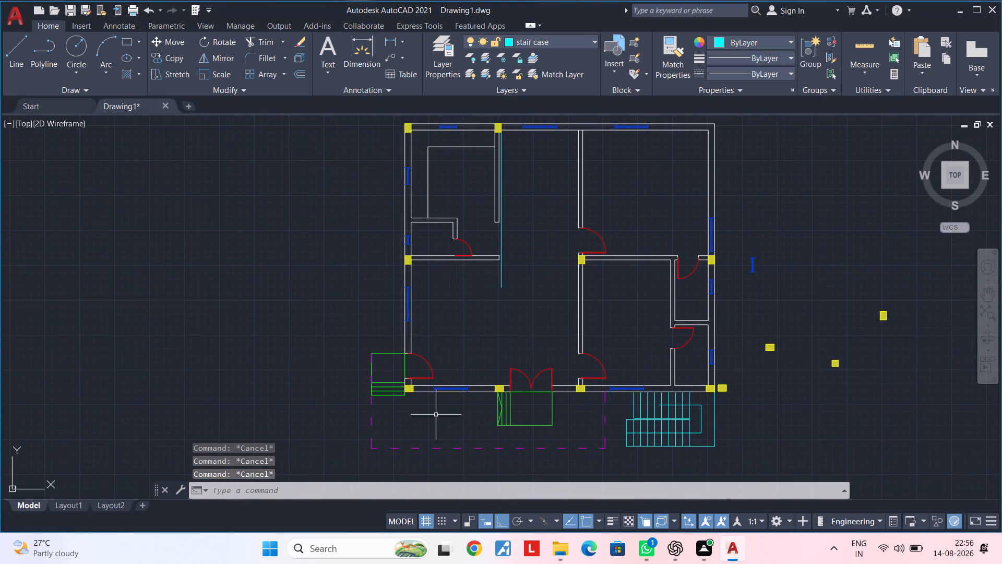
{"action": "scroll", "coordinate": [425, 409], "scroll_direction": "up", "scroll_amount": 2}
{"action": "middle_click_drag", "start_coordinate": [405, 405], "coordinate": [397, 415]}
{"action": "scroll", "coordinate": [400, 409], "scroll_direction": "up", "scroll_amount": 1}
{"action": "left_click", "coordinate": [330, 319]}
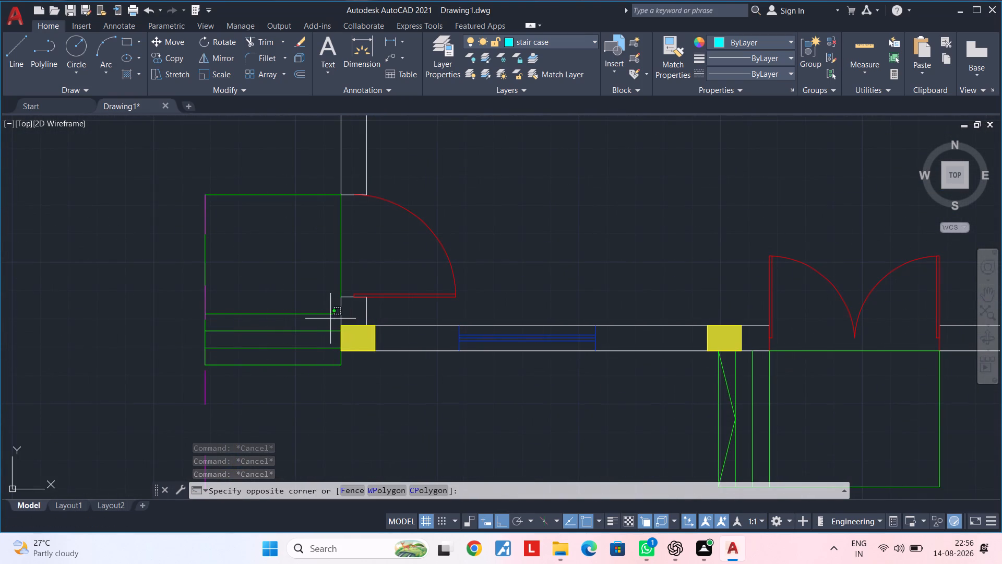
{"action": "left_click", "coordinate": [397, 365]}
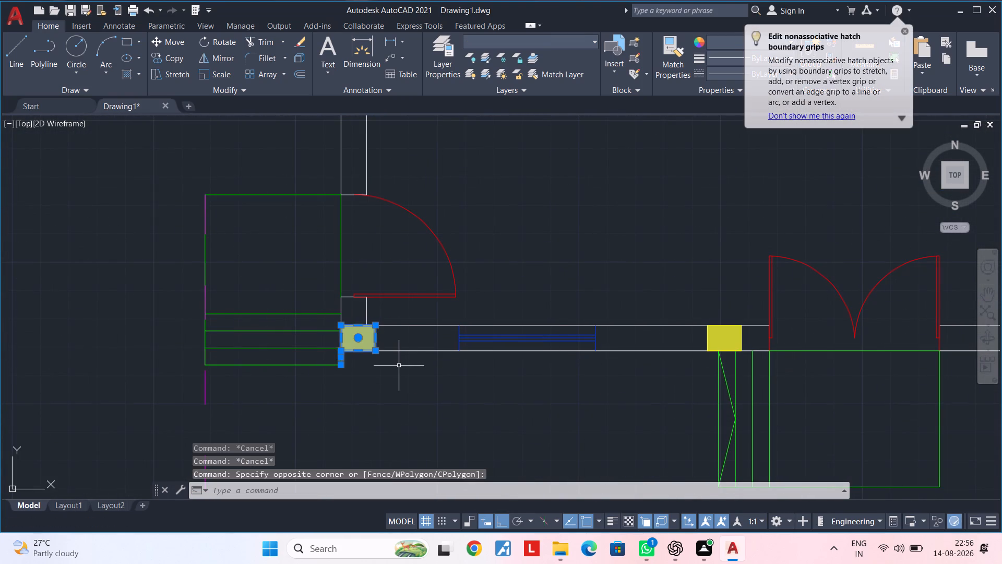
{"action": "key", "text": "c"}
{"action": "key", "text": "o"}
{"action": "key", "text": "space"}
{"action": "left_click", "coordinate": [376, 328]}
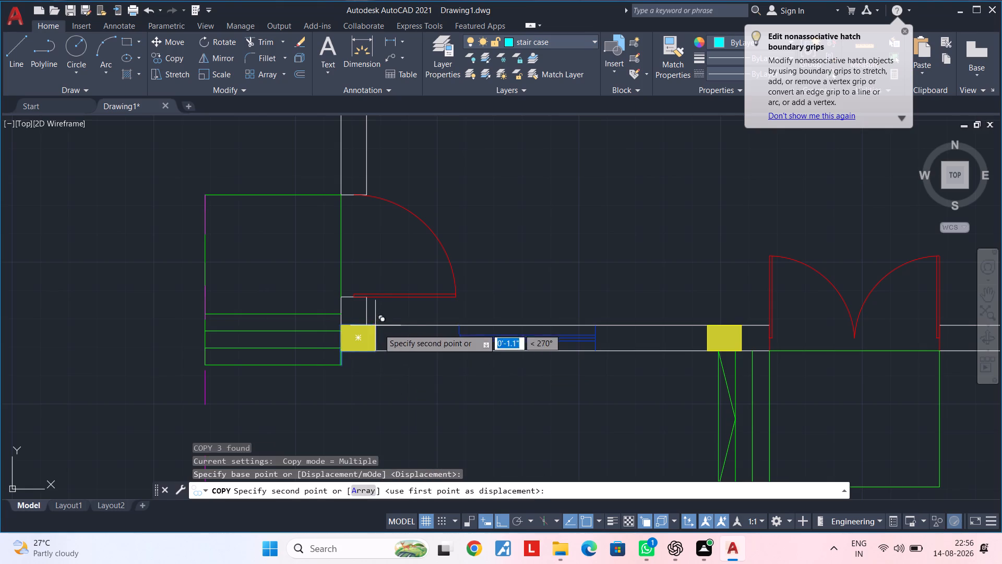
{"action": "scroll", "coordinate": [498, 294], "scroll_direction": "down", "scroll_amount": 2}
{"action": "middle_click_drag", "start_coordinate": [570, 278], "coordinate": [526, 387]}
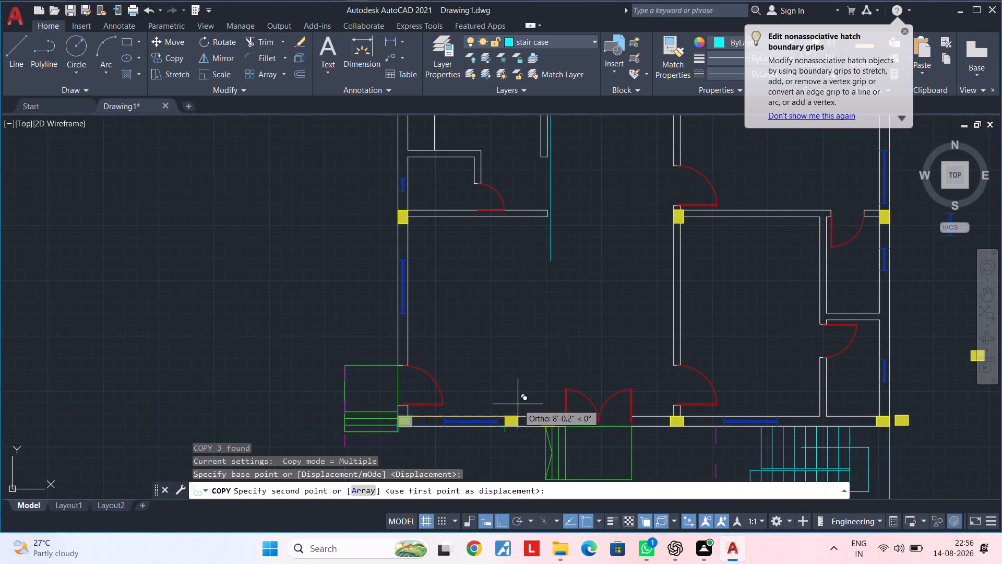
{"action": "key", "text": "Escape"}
Copy the southwest corner's horizontal column by its upper-left corner, with Ortho off, to about 9" east of the western interior wall's free end.
{"action": "scroll", "coordinate": [420, 435], "scroll_direction": "up", "scroll_amount": 3}
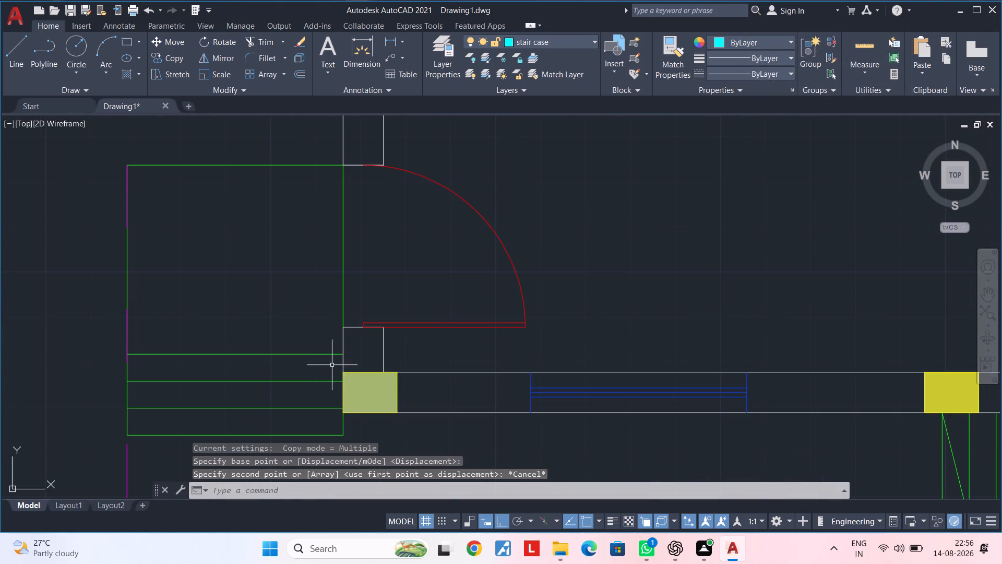
{"action": "left_click", "coordinate": [332, 365]}
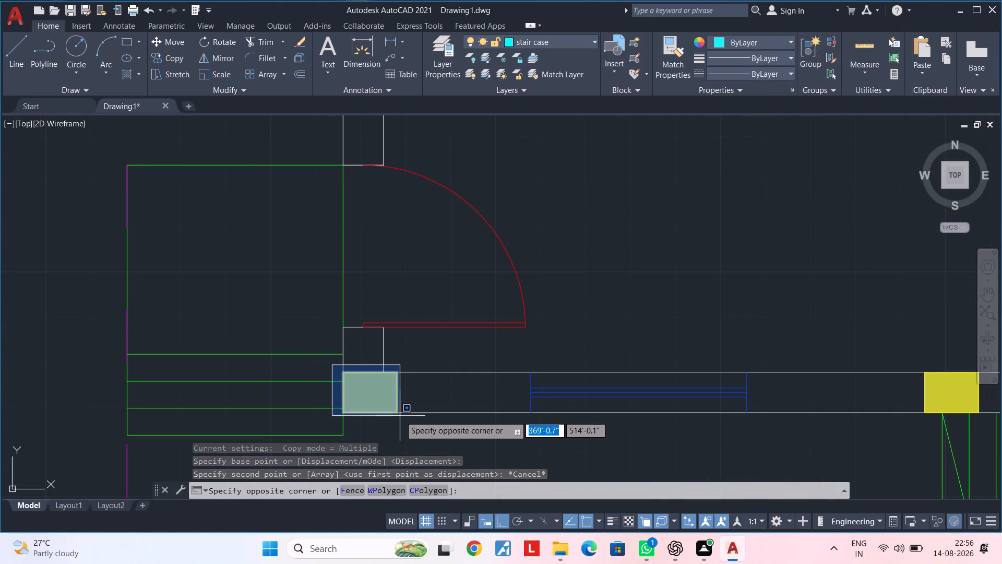
{"action": "left_click", "coordinate": [410, 417]}
{"action": "key", "text": "c"}
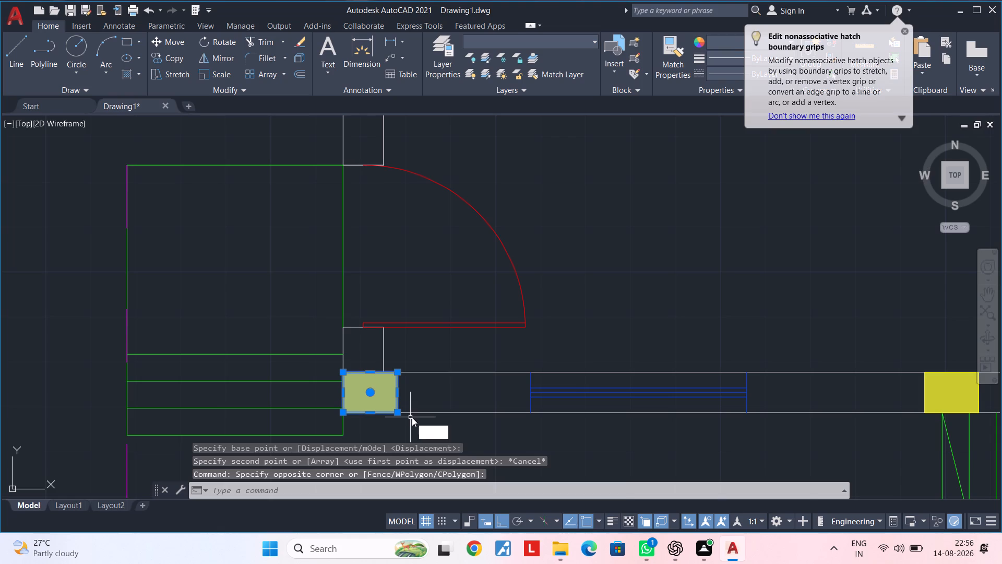
{"action": "key", "text": "o"}
{"action": "key", "text": "space"}
{"action": "left_click", "coordinate": [341, 373]}
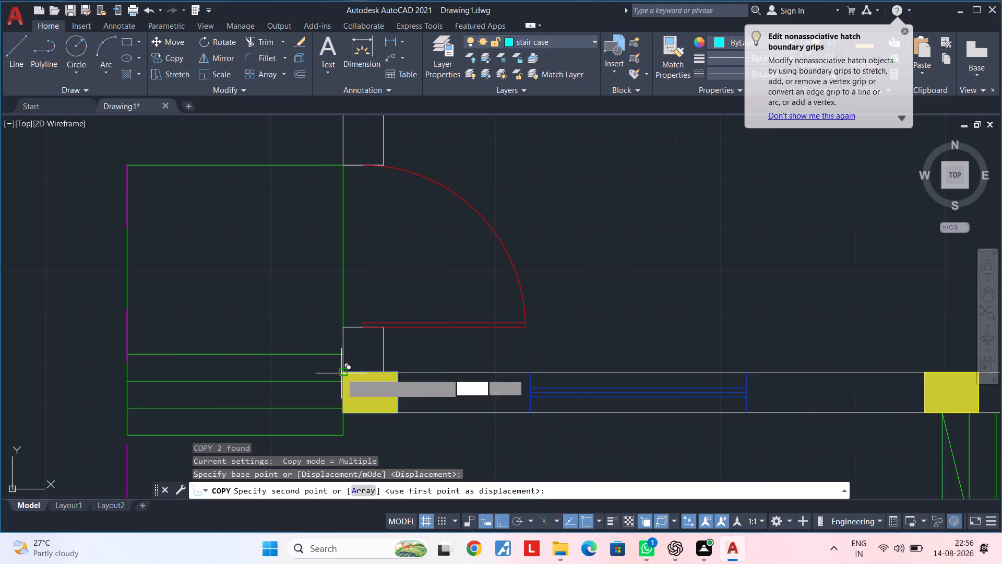
{"action": "scroll", "coordinate": [523, 321], "scroll_direction": "down", "scroll_amount": 2}
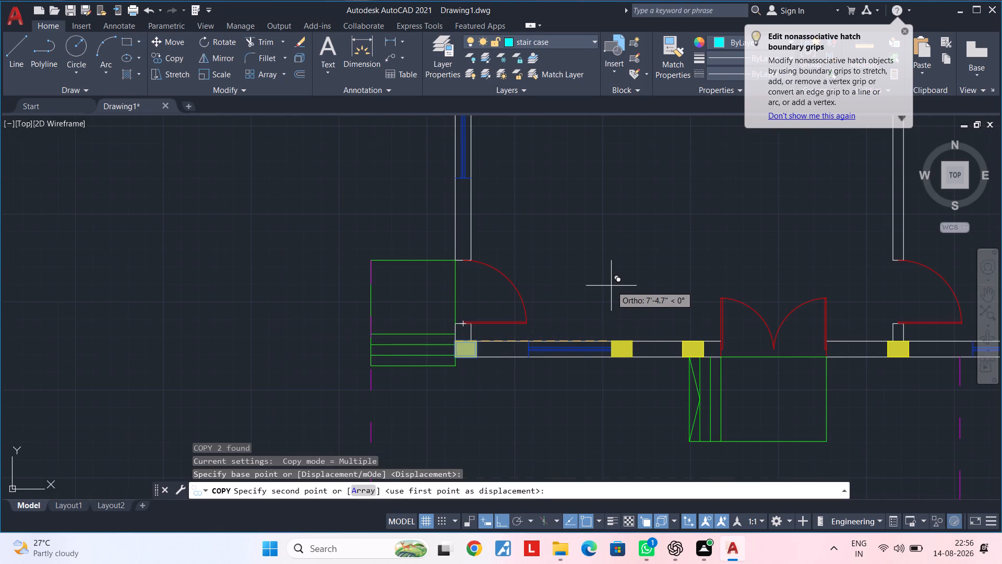
{"action": "key", "text": "F8"}
{"action": "scroll", "coordinate": [627, 249], "scroll_direction": "down", "scroll_amount": 2}
{"action": "middle_click_drag", "start_coordinate": [626, 257], "coordinate": [563, 420]}
{"action": "scroll", "coordinate": [590, 301], "scroll_direction": "up", "scroll_amount": 2}
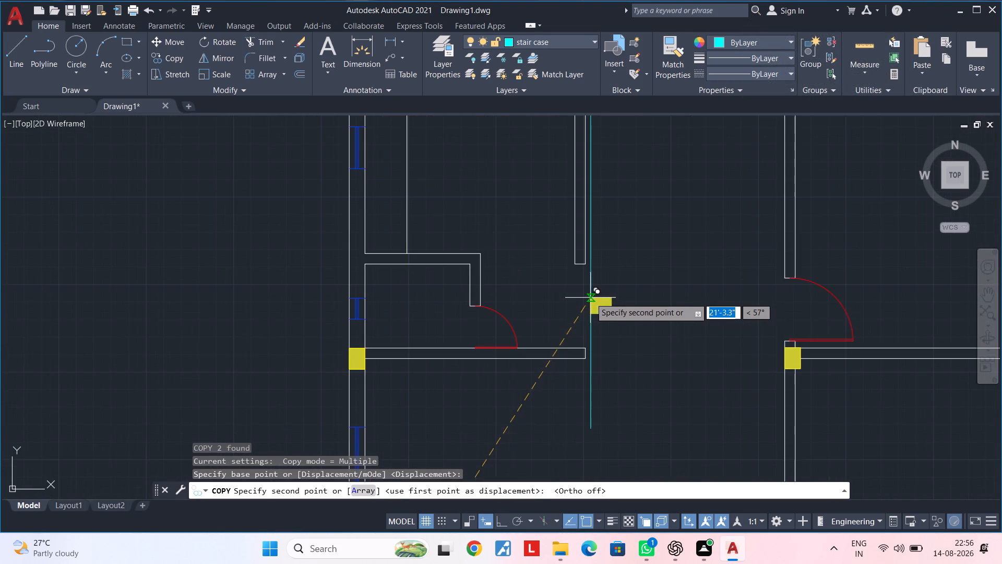
{"action": "scroll", "coordinate": [586, 357], "scroll_direction": "up", "scroll_amount": 2}
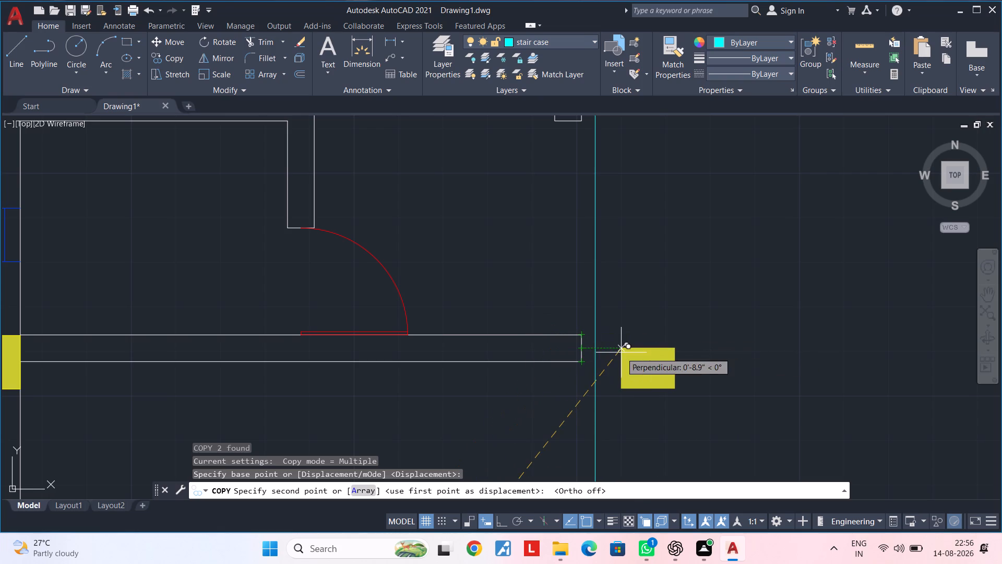
{"action": "left_click", "coordinate": [621, 352]}
{"action": "key", "text": "Escape"}
{"action": "key", "text": "Escape"}
{"action": "key", "text": "Escape"}
Extend the south face line of the western interior wall to the vertical guide line.
{"action": "middle_click_drag", "start_coordinate": [610, 374], "coordinate": [547, 389]}
{"action": "scroll", "coordinate": [534, 389], "scroll_direction": "up", "scroll_amount": 2}
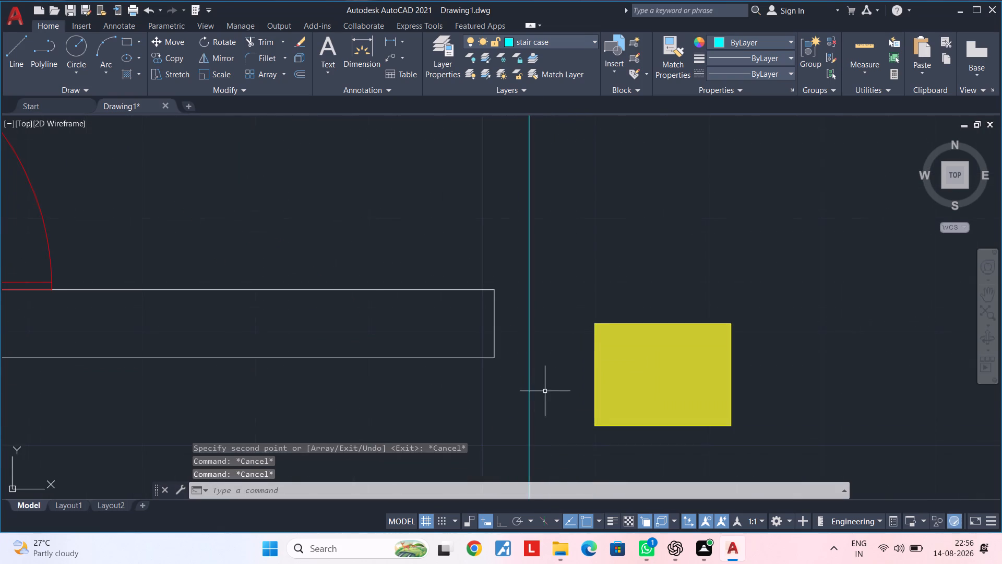
{"action": "middle_click_drag", "start_coordinate": [558, 393], "coordinate": [564, 390]}
{"action": "key", "text": "Escape"}
{"action": "key", "text": "Escape"}
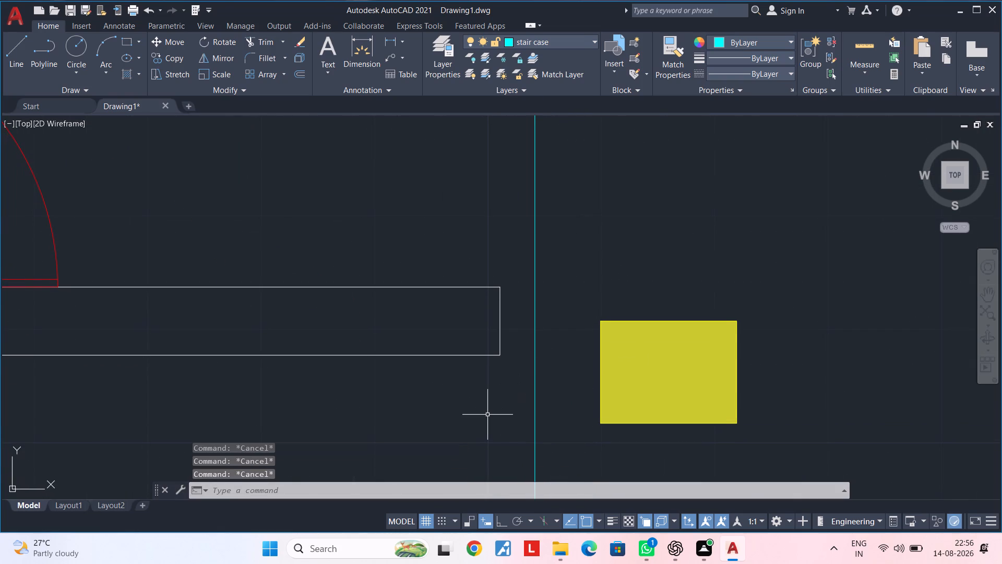
{"action": "type", "text": "ex"}
{"action": "key", "text": "space"}
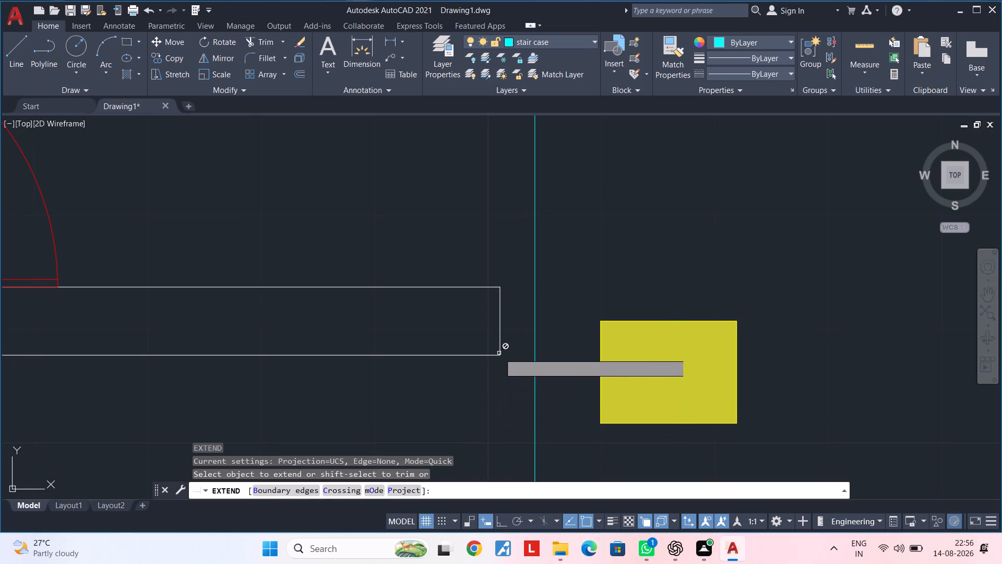
{"action": "left_click", "coordinate": [494, 357]}
{"action": "key", "text": "Escape"}
{"action": "key", "text": "Escape"}
Move the loose column by its lower-right corner onto the intersection of the extended wall line and the guide line.
{"action": "middle_click_drag", "start_coordinate": [713, 384], "coordinate": [697, 377]}
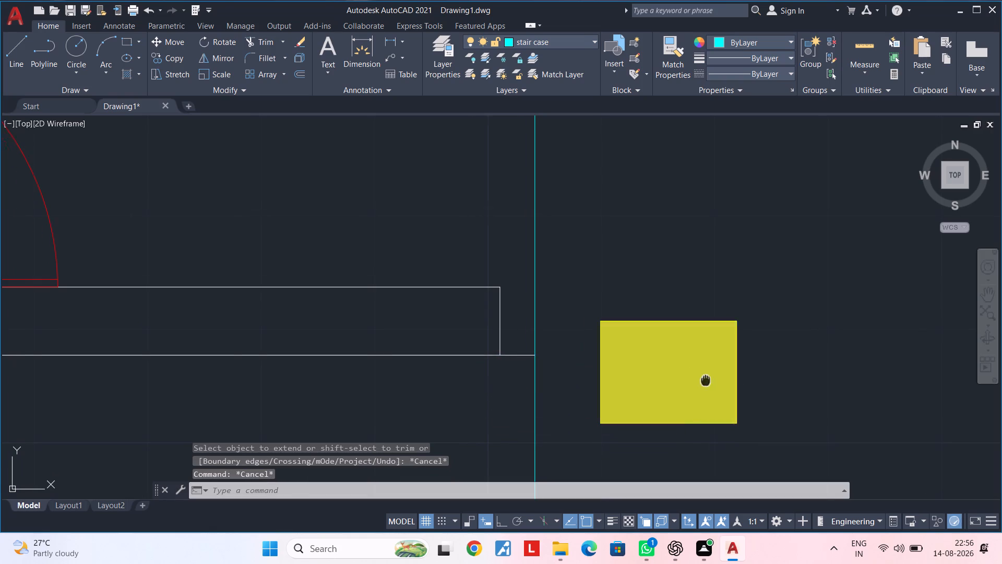
{"action": "middle_click_drag", "start_coordinate": [697, 377], "coordinate": [668, 366]}
{"action": "left_click_drag", "start_coordinate": [747, 260], "coordinate": [741, 271]}
{"action": "left_click", "coordinate": [548, 418]}
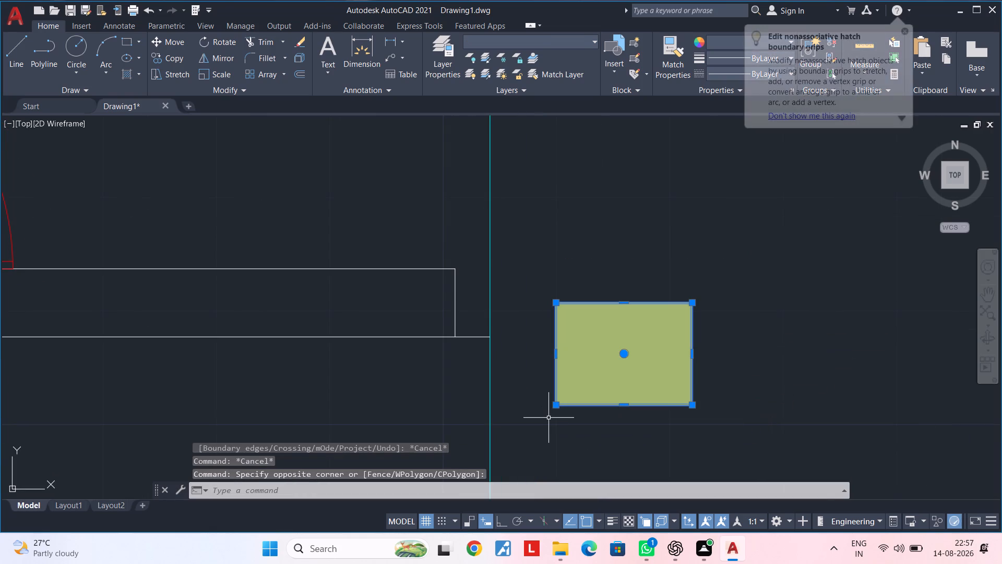
{"action": "key", "text": "m"}
{"action": "key", "text": "space"}
{"action": "left_click", "coordinate": [690, 405]}
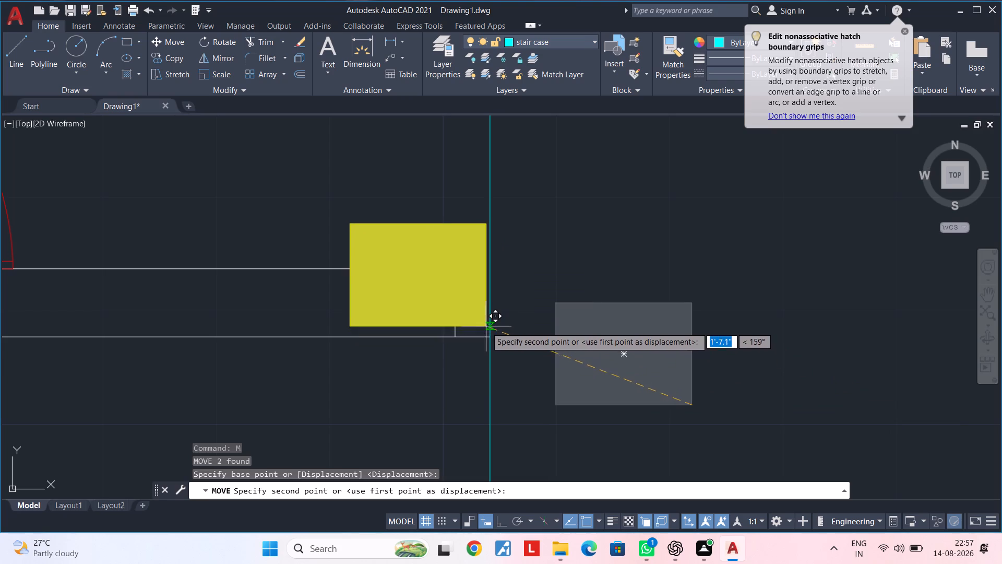
{"action": "left_click", "coordinate": [491, 336]}
{"action": "key", "text": "Escape"}
{"action": "middle_click_drag", "start_coordinate": [515, 365], "coordinate": [536, 380]}
{"action": "key", "text": "Escape"}
{"action": "key", "text": "Escape"}
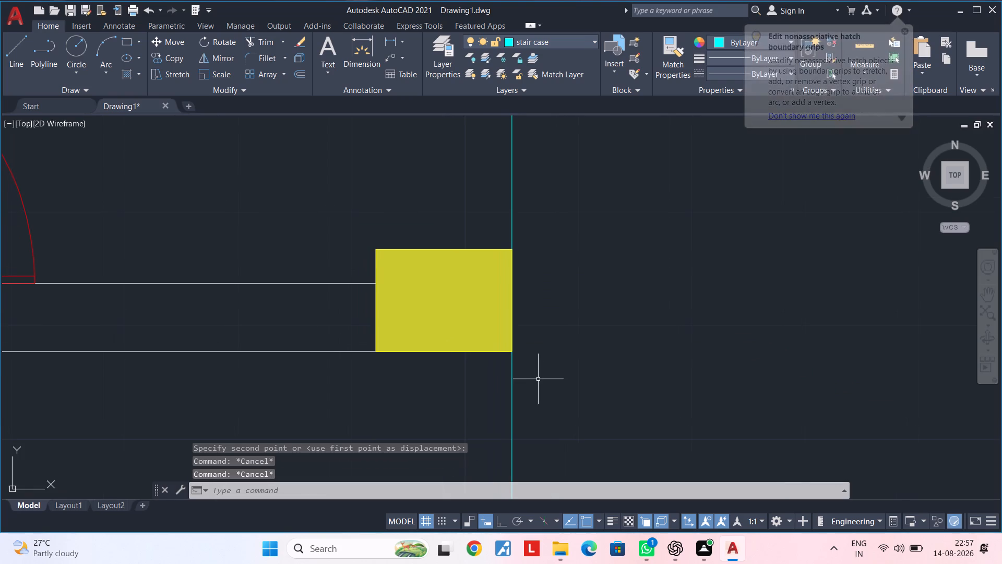
Trim the extended wall line under the new column and the guide line's part below the column.
{"action": "type", "text": "tr"}
{"action": "key", "text": "space"}
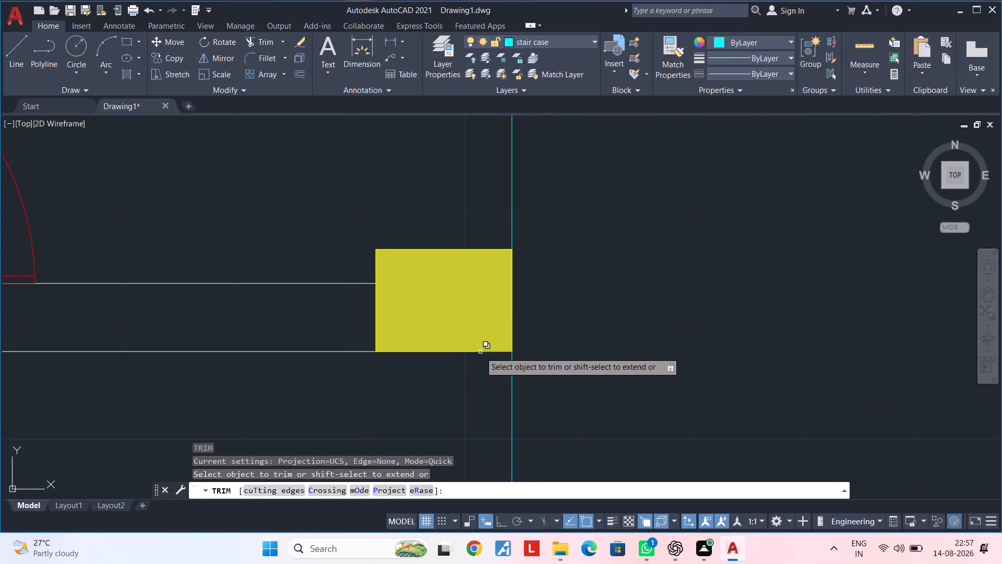
{"action": "left_click", "coordinate": [482, 351]}
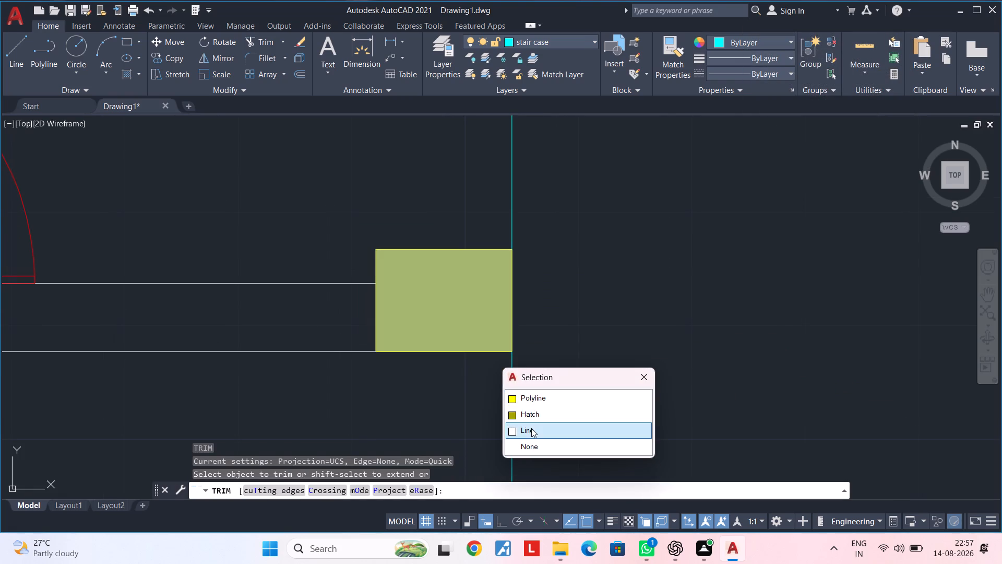
{"action": "left_click", "coordinate": [531, 428]}
{"action": "left_click", "coordinate": [511, 384]}
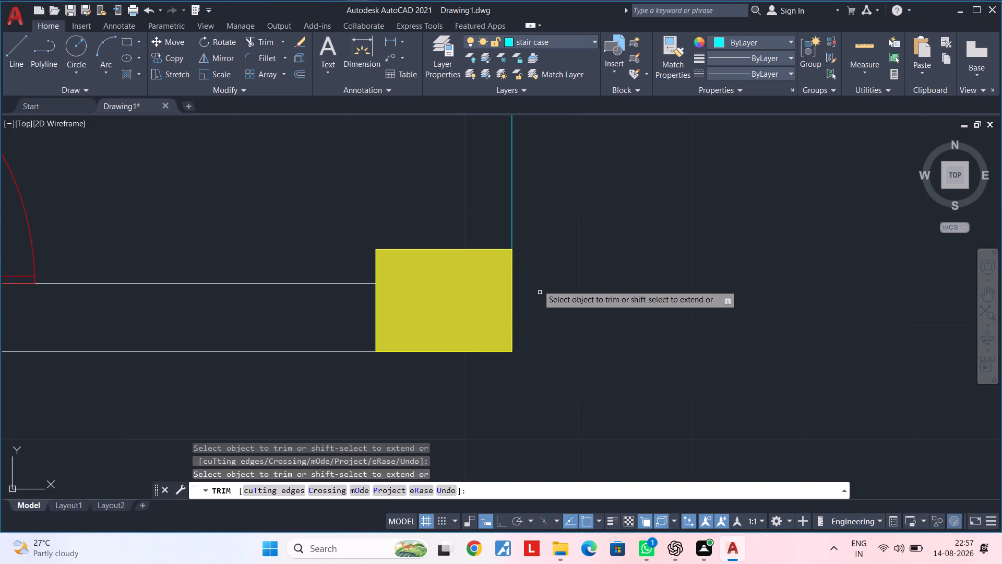
{"action": "key", "text": "Escape"}
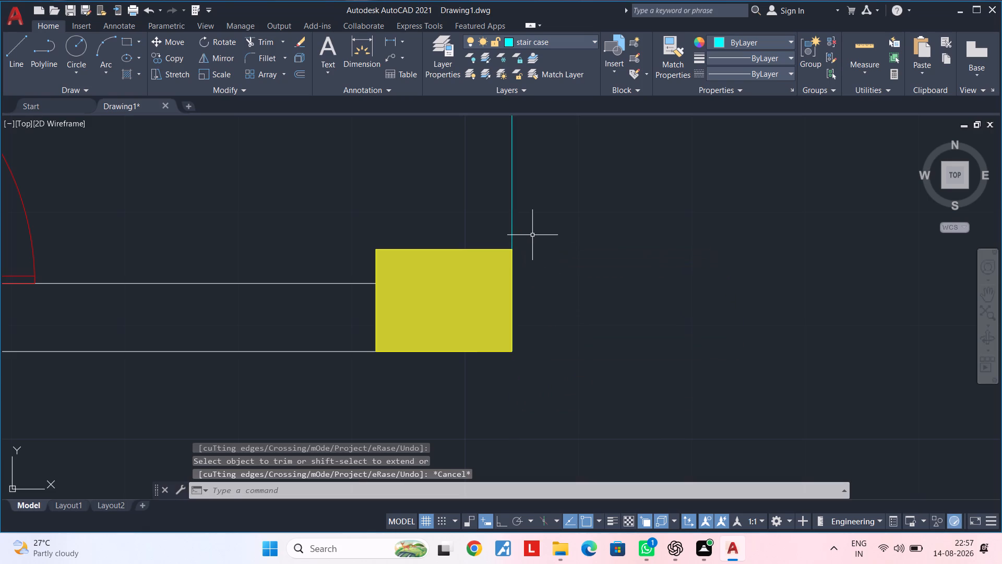
Delete the remaining vertical guide line between the north wall and the new column.
{"action": "scroll", "coordinate": [529, 233], "scroll_direction": "down", "scroll_amount": 3}
{"action": "middle_click_drag", "start_coordinate": [564, 264], "coordinate": [557, 436]}
{"action": "scroll", "coordinate": [561, 379], "scroll_direction": "down", "scroll_amount": 2}
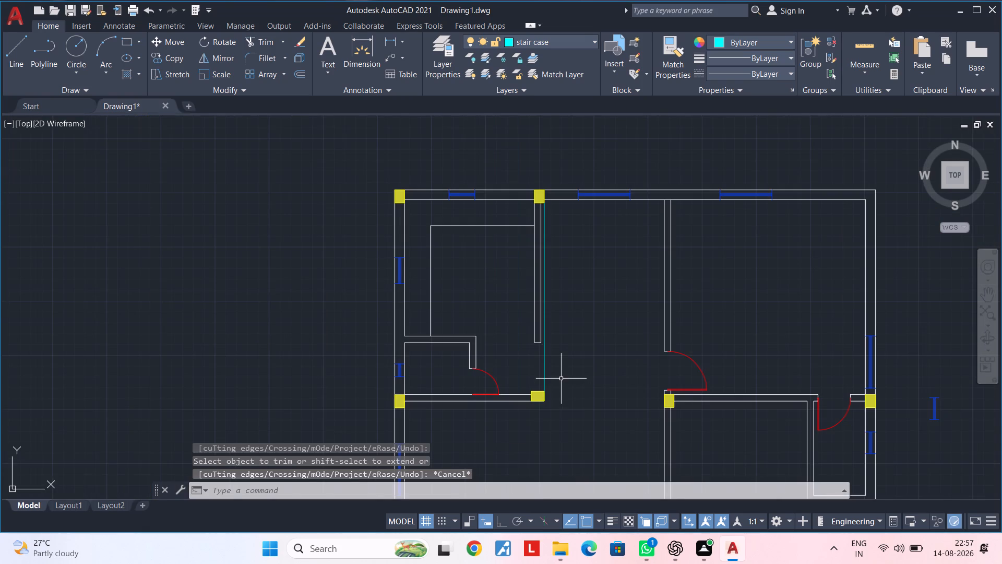
{"action": "left_click", "coordinate": [565, 350]}
{"action": "left_click", "coordinate": [528, 374]}
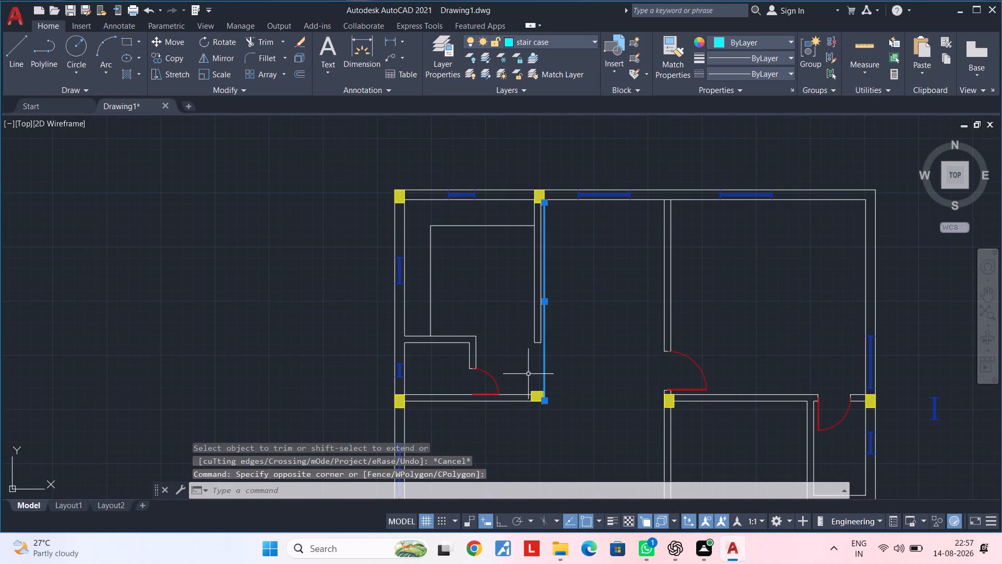
{"action": "key", "text": "Delete"}
Copy the south wall column at the middle interior wall by its lower-left corner to that wall's west face junction with the north wall.
{"action": "middle_click_drag", "start_coordinate": [589, 401], "coordinate": [558, 354]}
{"action": "scroll", "coordinate": [558, 350], "scroll_direction": "down", "scroll_amount": 1}
{"action": "middle_click_drag", "start_coordinate": [558, 350], "coordinate": [548, 339]}
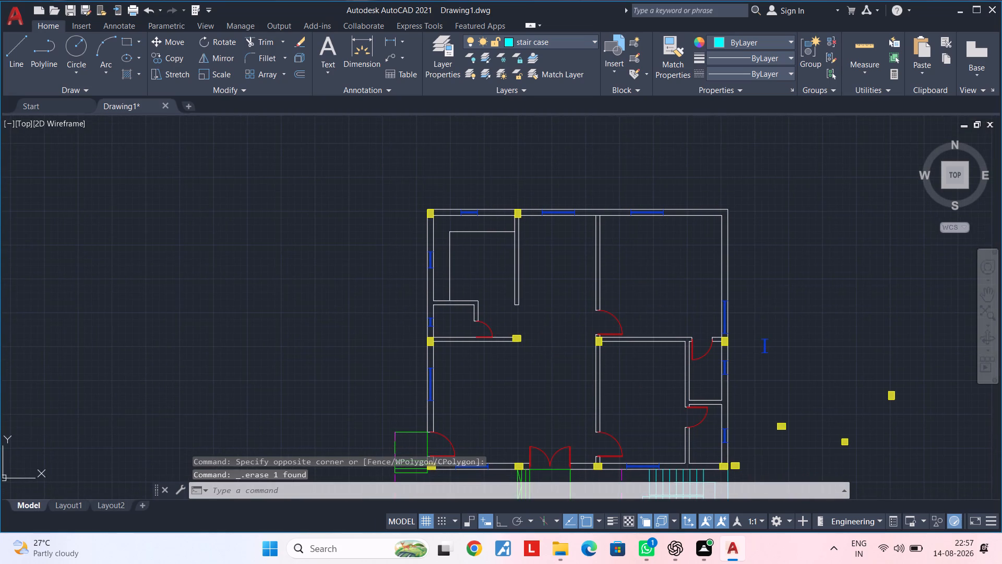
{"action": "middle_click_drag", "start_coordinate": [556, 338], "coordinate": [539, 338]}
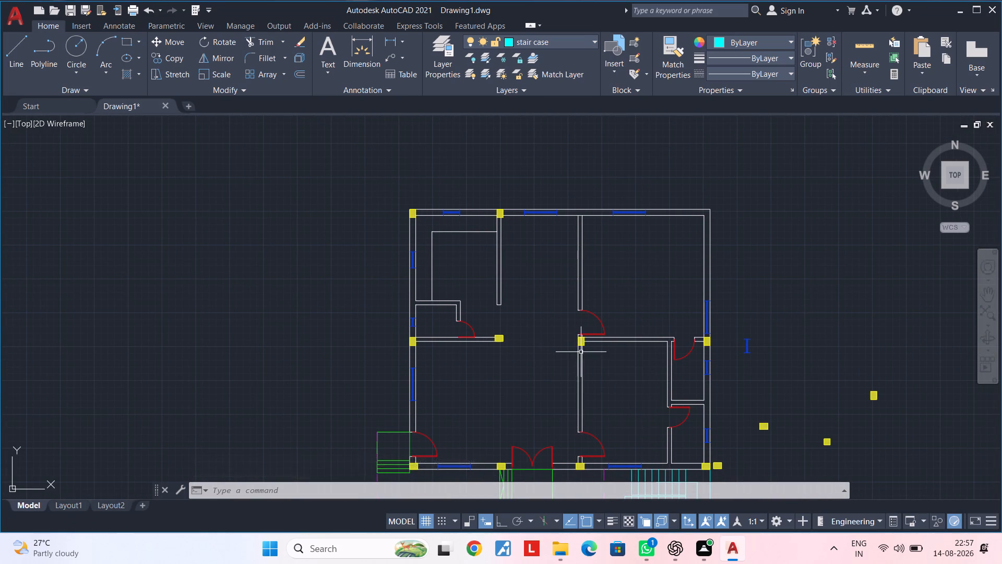
{"action": "middle_click_drag", "start_coordinate": [597, 365], "coordinate": [592, 277]}
{"action": "scroll", "coordinate": [571, 395], "scroll_direction": "up", "scroll_amount": 2}
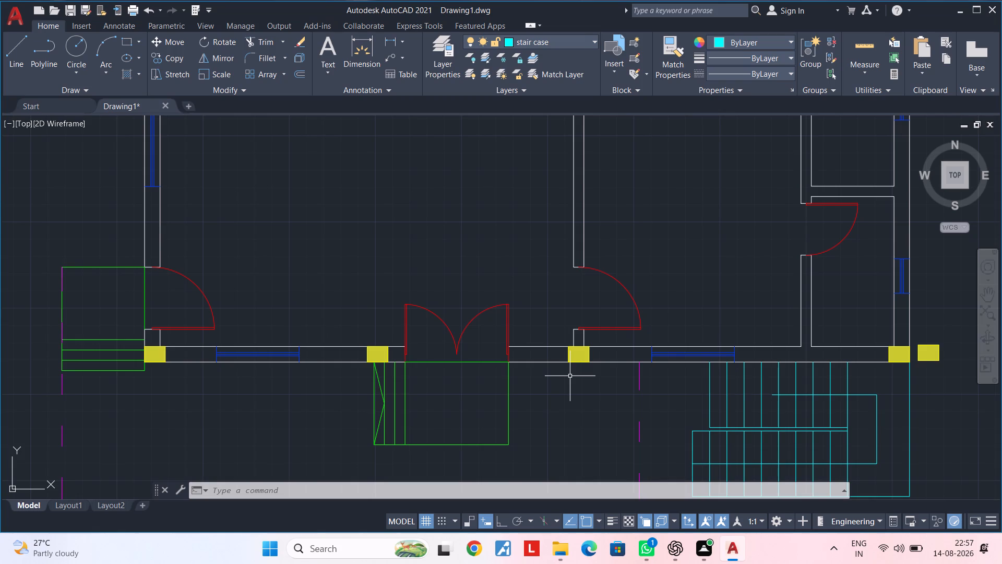
{"action": "scroll", "coordinate": [565, 346], "scroll_direction": "up", "scroll_amount": 3}
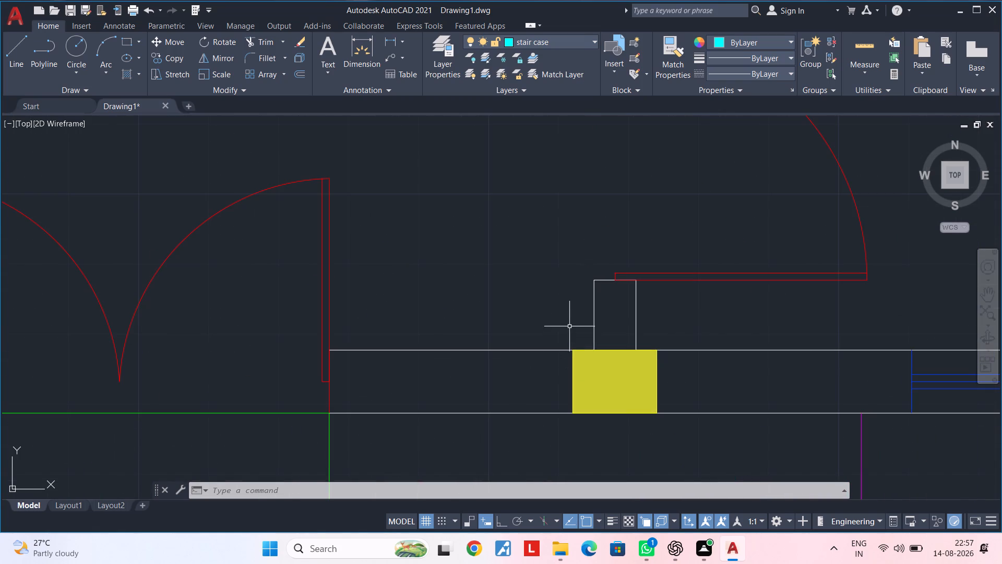
{"action": "left_click", "coordinate": [568, 324]}
{"action": "left_click", "coordinate": [677, 441]}
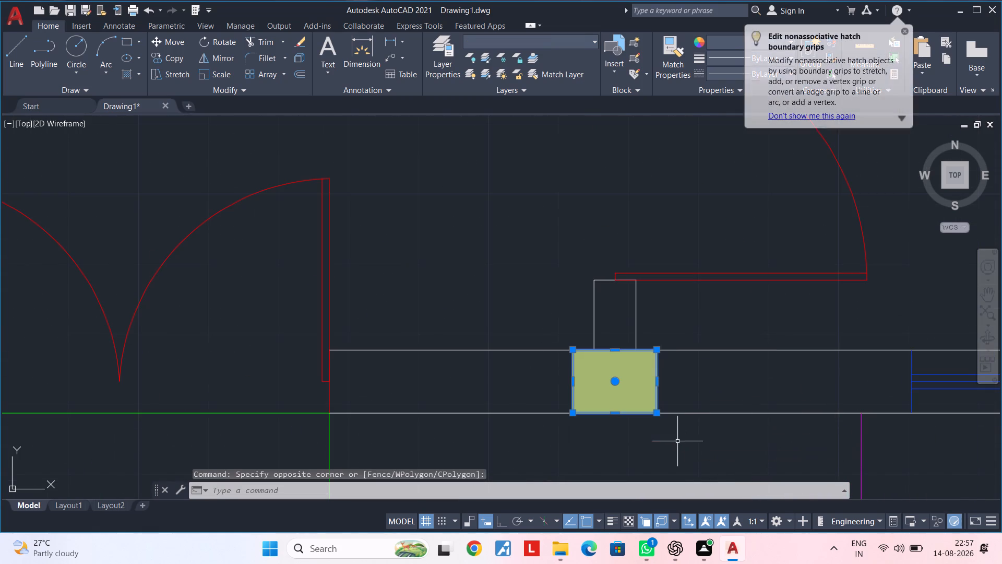
{"action": "type", "text": "co"}
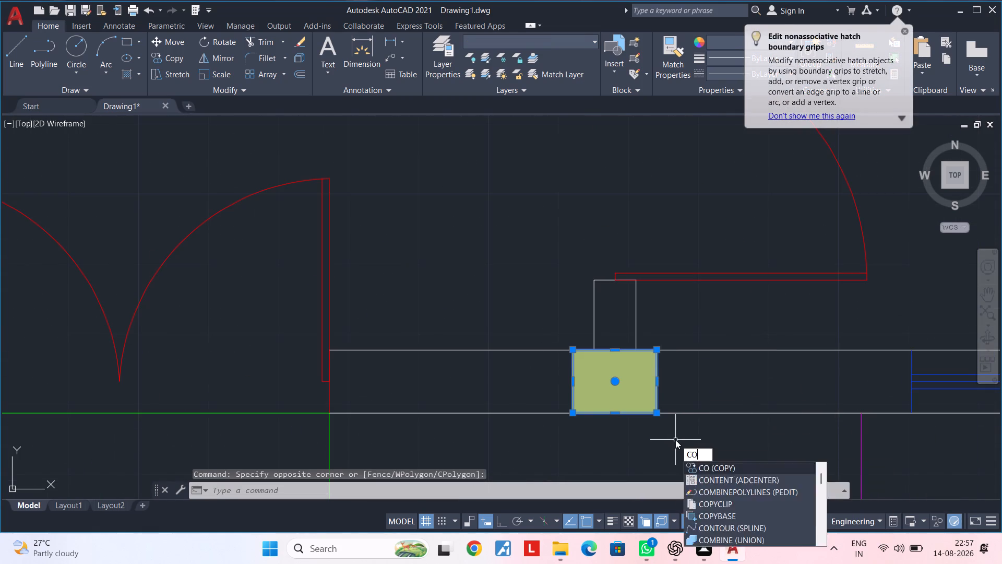
{"action": "key", "text": "space"}
{"action": "scroll", "coordinate": [674, 434], "scroll_direction": "up", "scroll_amount": 1}
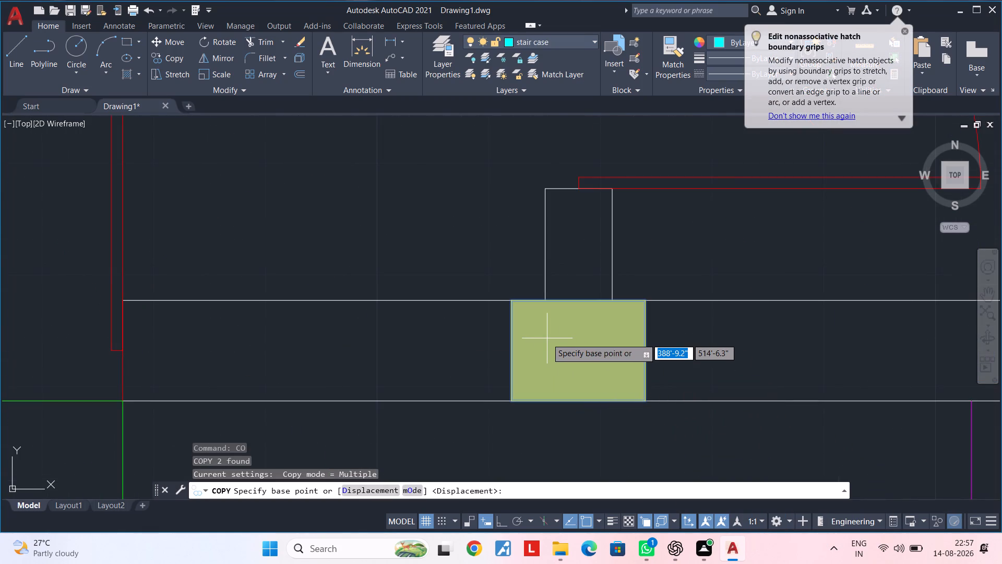
{"action": "left_click", "coordinate": [513, 401]}
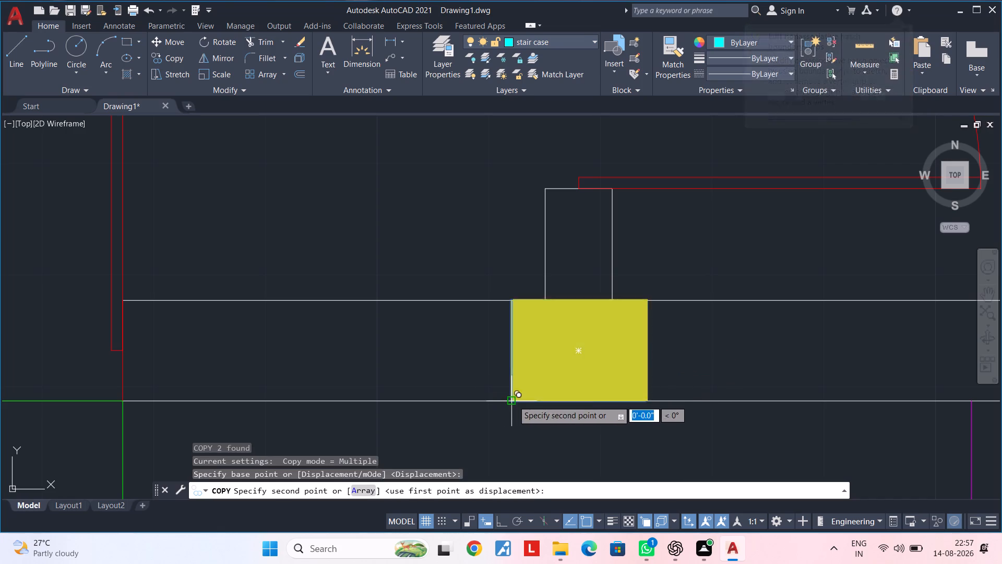
{"action": "scroll", "coordinate": [543, 313], "scroll_direction": "down", "scroll_amount": 4}
{"action": "middle_click_drag", "start_coordinate": [558, 316], "coordinate": [543, 439]}
{"action": "scroll", "coordinate": [547, 402], "scroll_direction": "down", "scroll_amount": 1}
{"action": "middle_click_drag", "start_coordinate": [539, 257], "coordinate": [532, 420]}
{"action": "scroll", "coordinate": [531, 207], "scroll_direction": "up", "scroll_amount": 2}
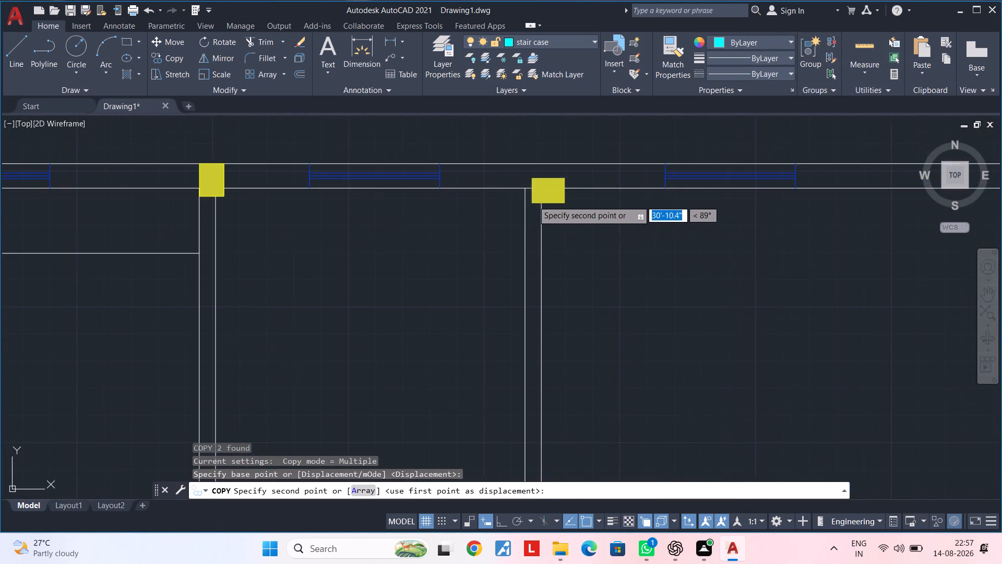
{"action": "middle_click_drag", "start_coordinate": [530, 182], "coordinate": [526, 223]}
{"action": "scroll", "coordinate": [523, 242], "scroll_direction": "up", "scroll_amount": 2}
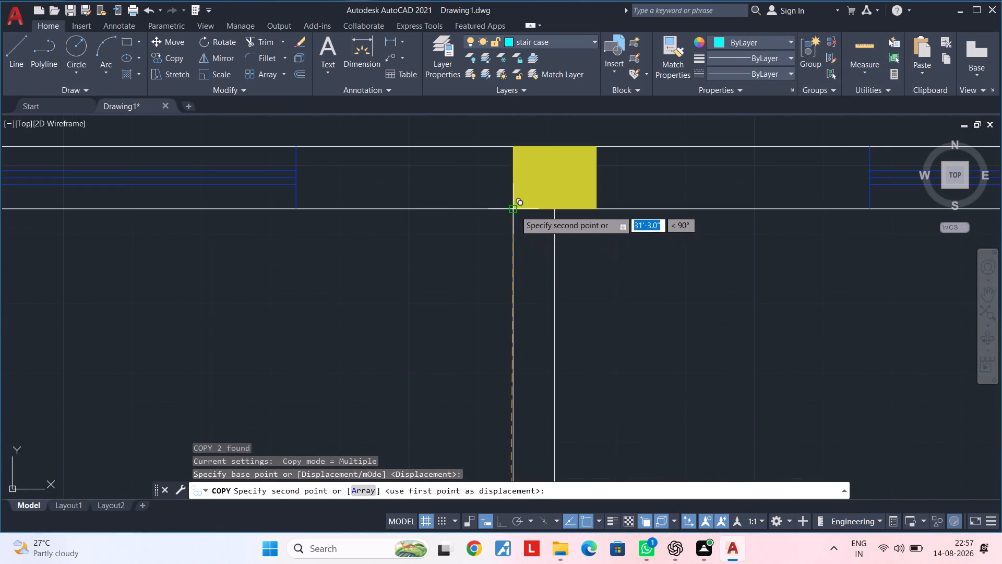
{"action": "middle_click_drag", "start_coordinate": [515, 210], "coordinate": [514, 270]}
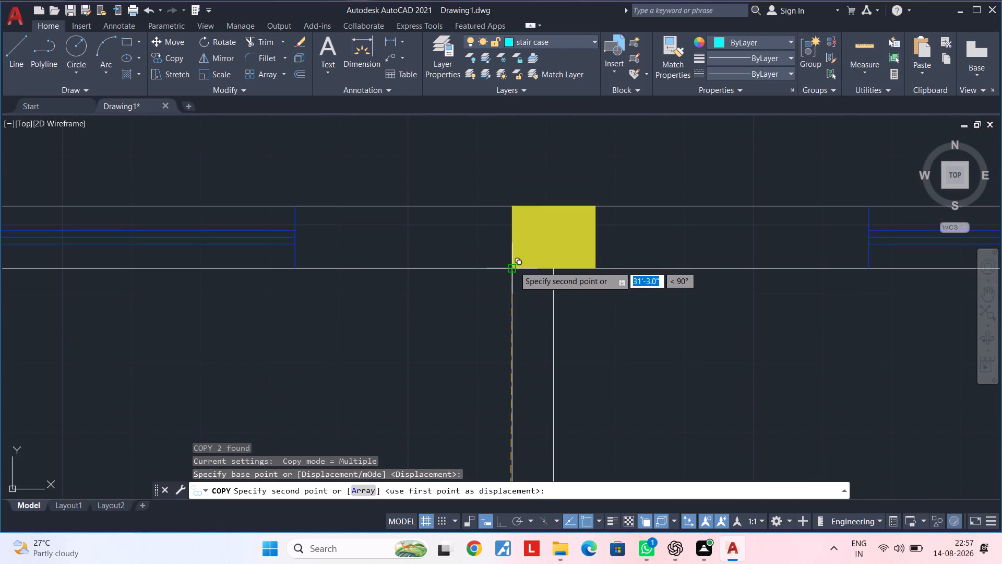
{"action": "left_click", "coordinate": [514, 266]}
Place another copy of the column with its lower-left corner on the inner wall corner at the house's northeast corner.
{"action": "scroll", "coordinate": [601, 311], "scroll_direction": "down", "scroll_amount": 2}
{"action": "middle_click_drag", "start_coordinate": [626, 329], "coordinate": [461, 305]}
{"action": "scroll", "coordinate": [479, 312], "scroll_direction": "down", "scroll_amount": 2}
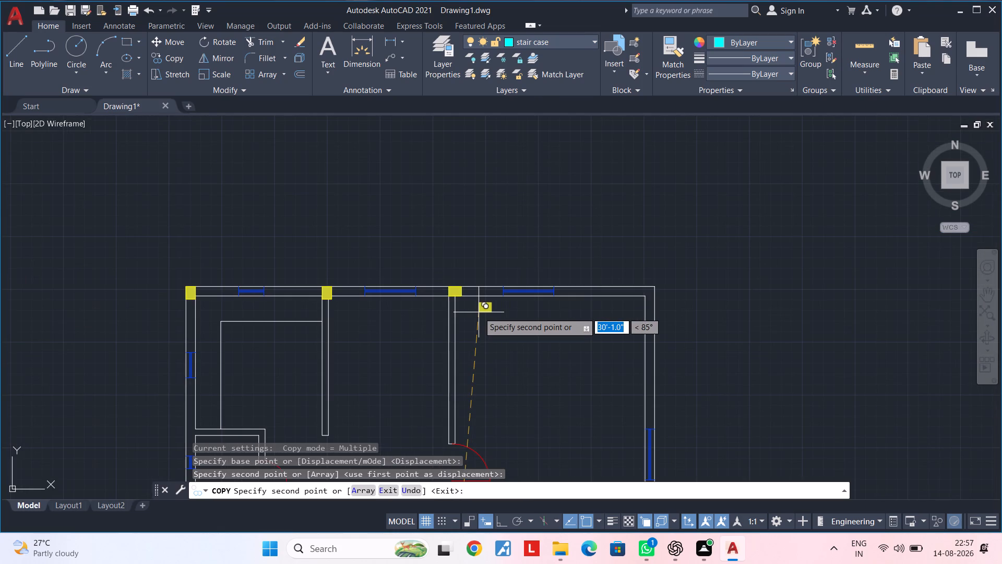
{"action": "scroll", "coordinate": [624, 300], "scroll_direction": "up", "scroll_amount": 2}
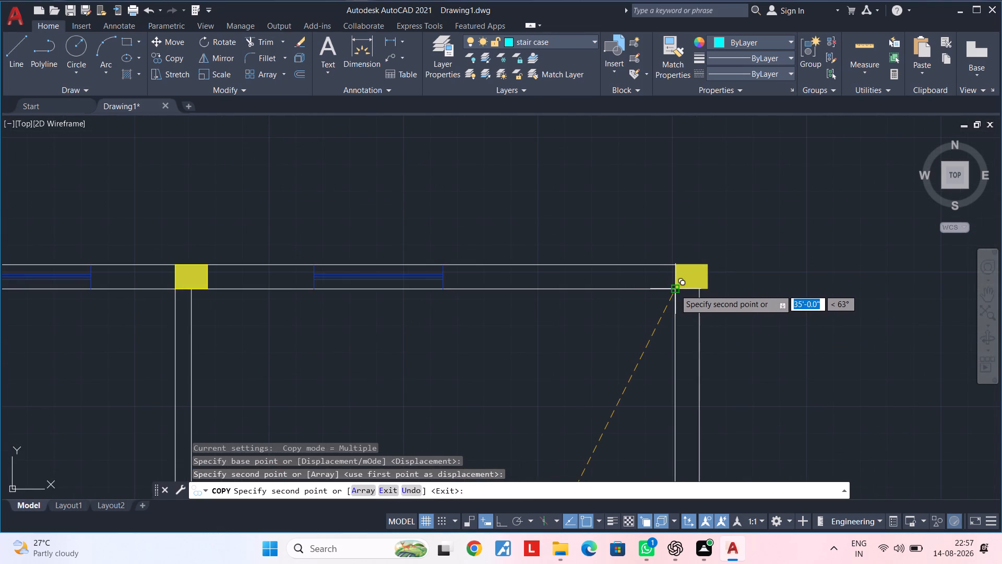
{"action": "scroll", "coordinate": [675, 289], "scroll_direction": "up", "scroll_amount": 2}
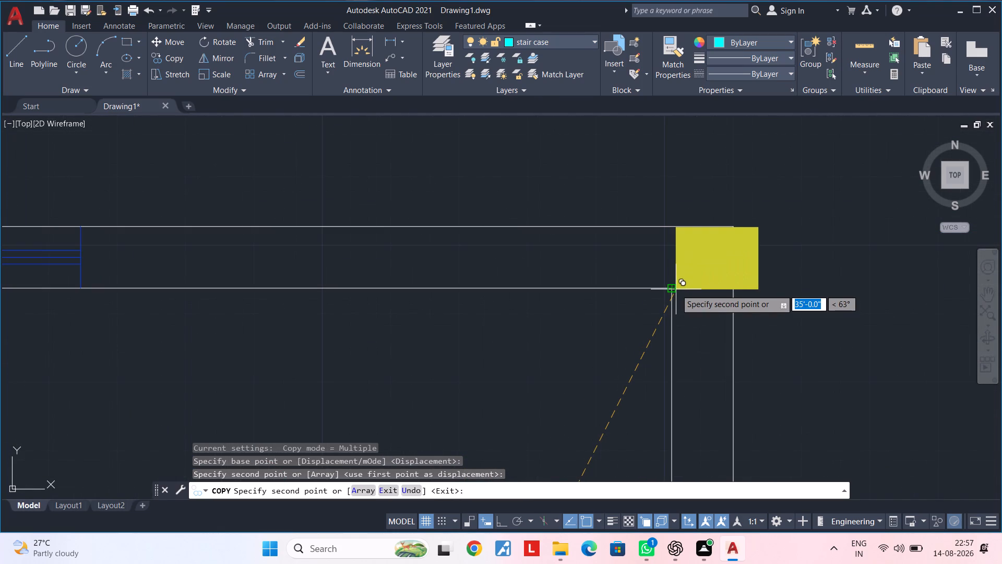
{"action": "left_click", "coordinate": [673, 290]}
{"action": "key", "text": "Escape"}
{"action": "key", "text": "Escape"}
Move the northeast corner column 3" west so its lower-right corner meets the east wall's outer face.
{"action": "left_click", "coordinate": [800, 216]}
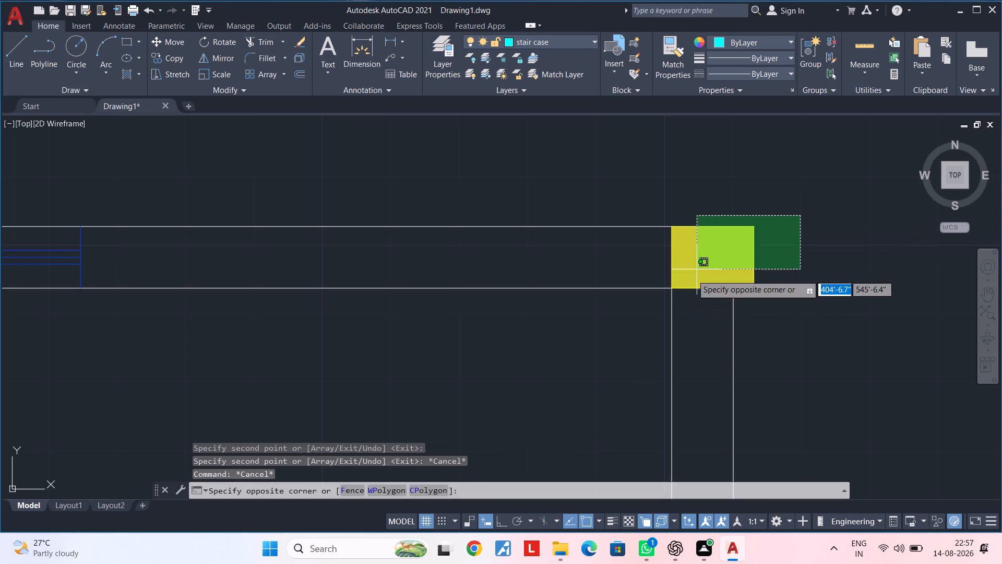
{"action": "left_click", "coordinate": [661, 300]}
{"action": "key", "text": "Escape"}
{"action": "key", "text": "Escape"}
{"action": "left_click", "coordinate": [657, 210]}
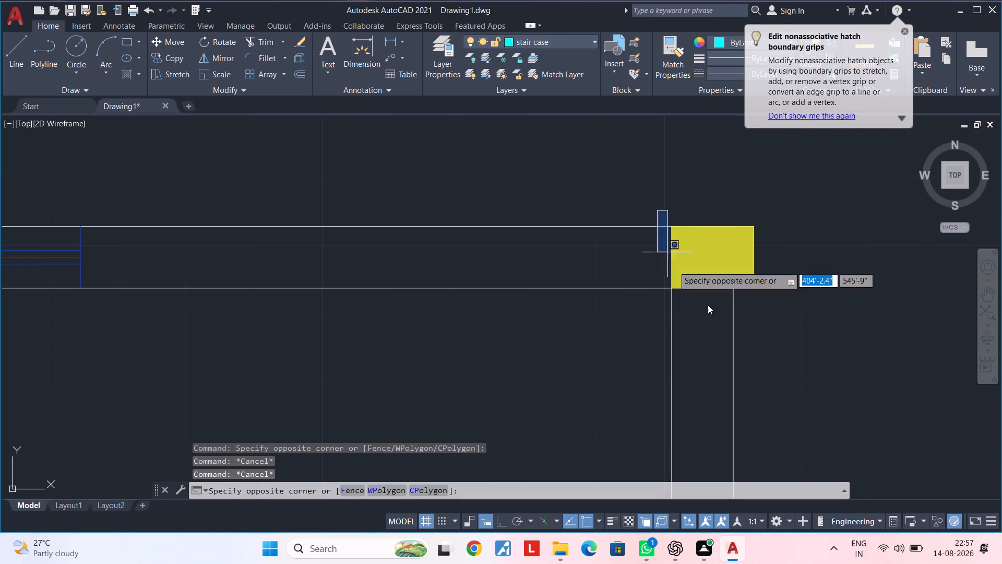
{"action": "left_click", "coordinate": [796, 322]}
{"action": "type", "text": "m"}
{"action": "key", "text": "space"}
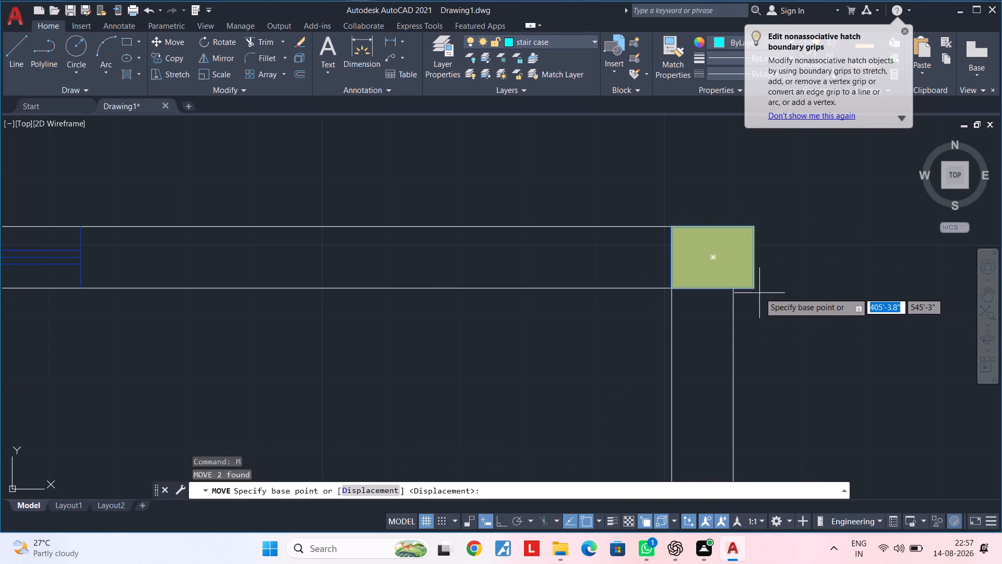
{"action": "left_click", "coordinate": [758, 289]}
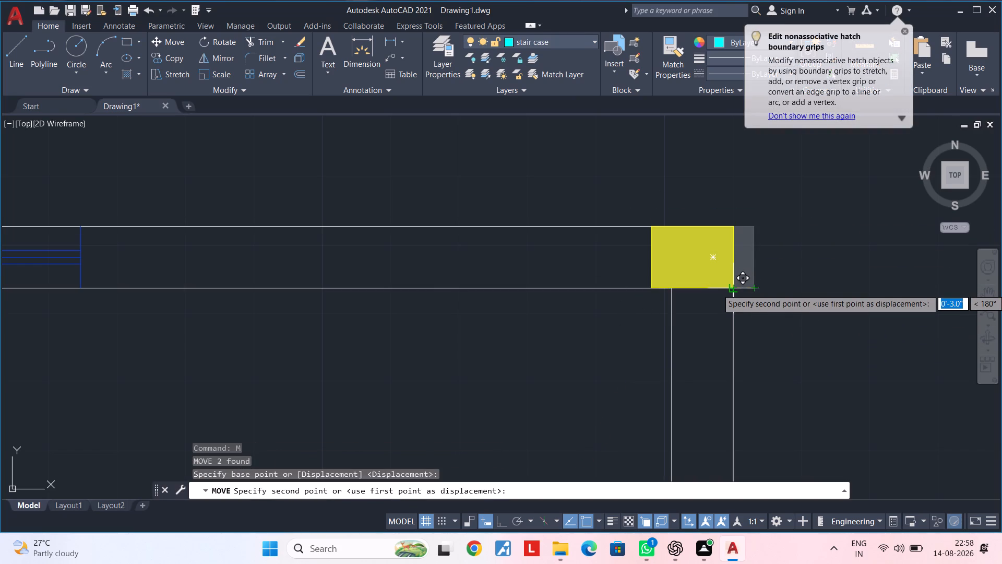
{"action": "left_click", "coordinate": [734, 289]}
Delete the spare column just outside the house's southeast corner.
{"action": "scroll", "coordinate": [723, 273], "scroll_direction": "up", "scroll_amount": 4}
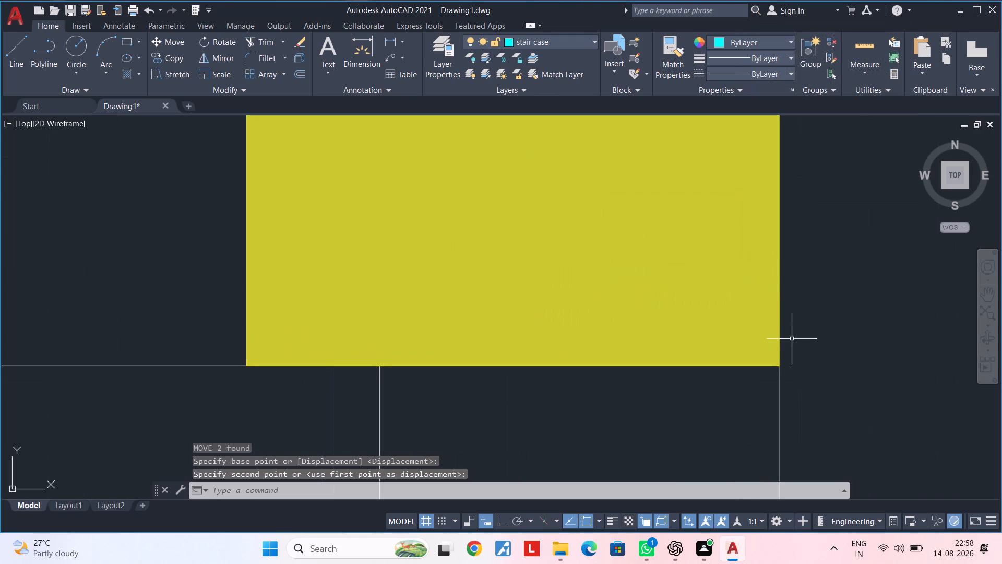
{"action": "middle_click_drag", "start_coordinate": [788, 342], "coordinate": [767, 343]}
{"action": "scroll", "coordinate": [766, 343], "scroll_direction": "down", "scroll_amount": 2}
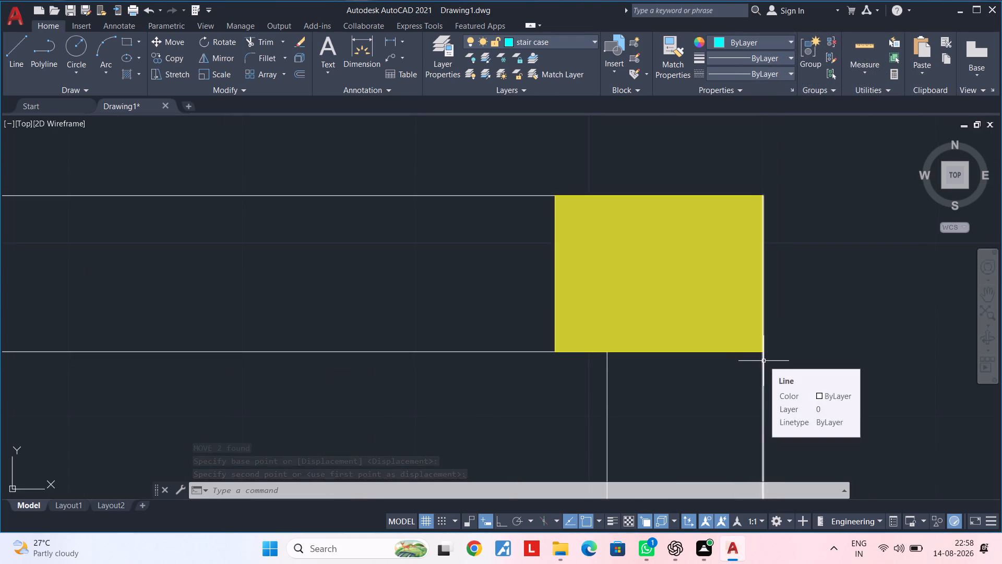
{"action": "scroll", "coordinate": [774, 359], "scroll_direction": "down", "scroll_amount": 3}
{"action": "middle_click_drag", "start_coordinate": [824, 369], "coordinate": [635, 309]}
{"action": "key", "text": "Escape"}
{"action": "key", "text": "Escape"}
{"action": "key", "text": "Escape"}
{"action": "middle_click_drag", "start_coordinate": [472, 401], "coordinate": [550, 361]}
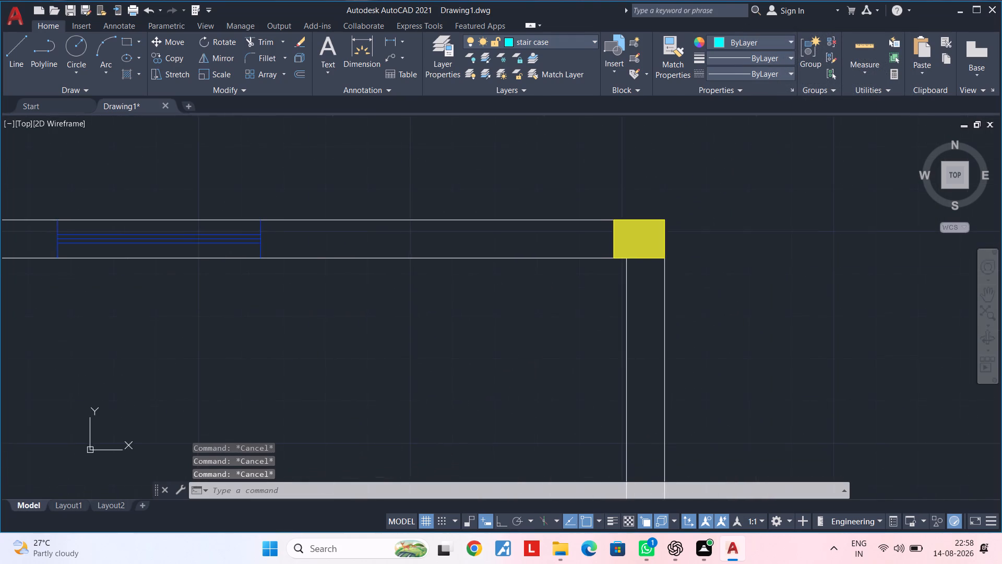
{"action": "key", "text": "Escape"}
{"action": "scroll", "coordinate": [494, 373], "scroll_direction": "down", "scroll_amount": 3}
{"action": "middle_click_drag", "start_coordinate": [483, 385], "coordinate": [576, 330]}
{"action": "middle_click_drag", "start_coordinate": [511, 358], "coordinate": [575, 324]}
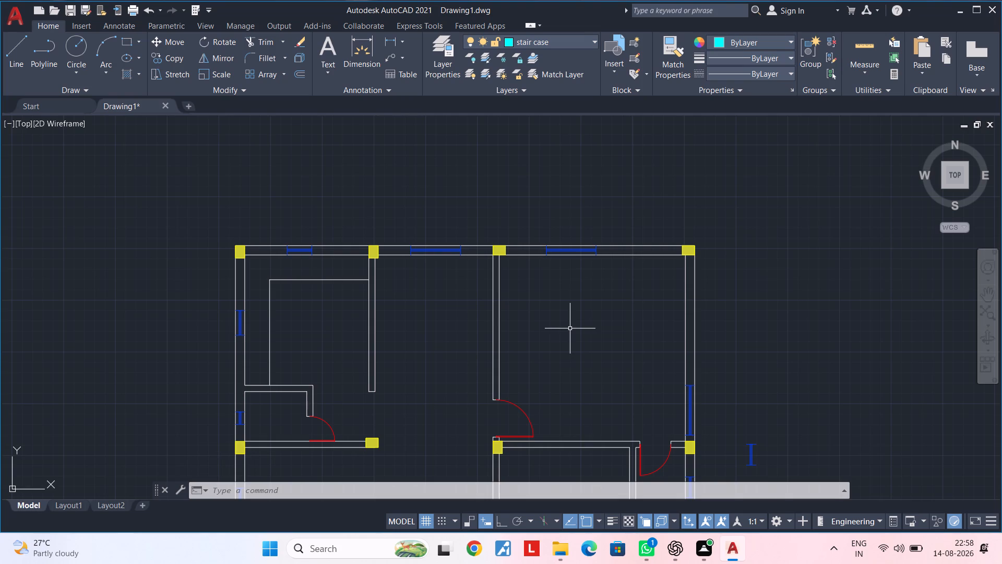
{"action": "scroll", "coordinate": [591, 353], "scroll_direction": "down", "scroll_amount": 2}
{"action": "middle_click_drag", "start_coordinate": [591, 328], "coordinate": [596, 258]}
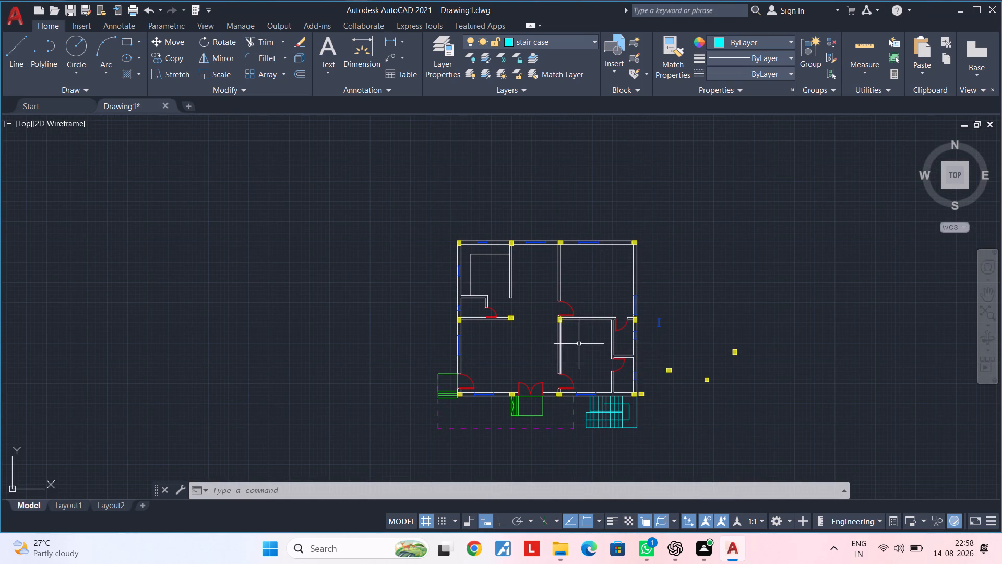
{"action": "middle_click_drag", "start_coordinate": [662, 384], "coordinate": [623, 377]}
{"action": "scroll", "coordinate": [605, 395], "scroll_direction": "up", "scroll_amount": 4}
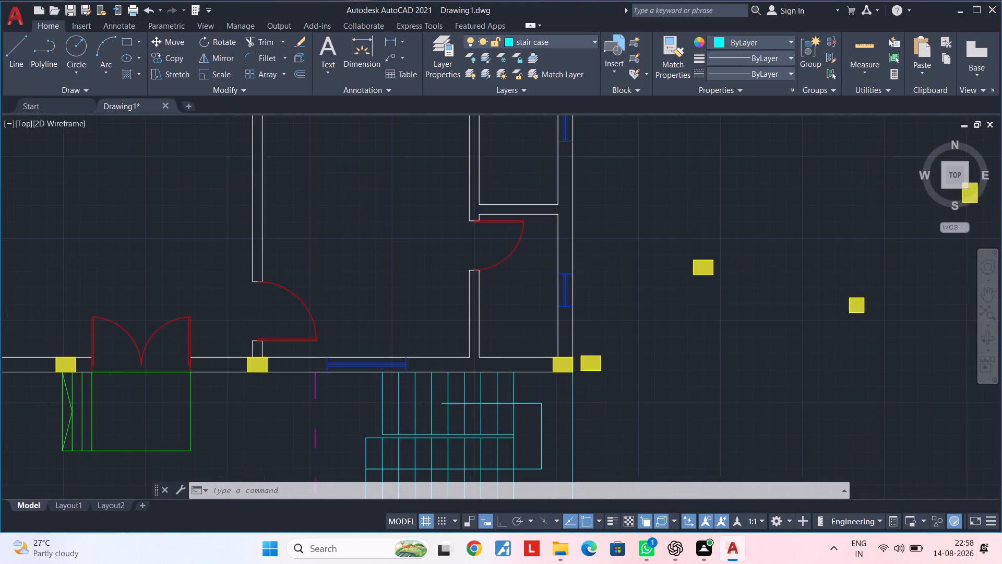
{"action": "left_click", "coordinate": [625, 288]}
{"action": "left_click", "coordinate": [568, 382]}
{"action": "key", "text": "Delete"}
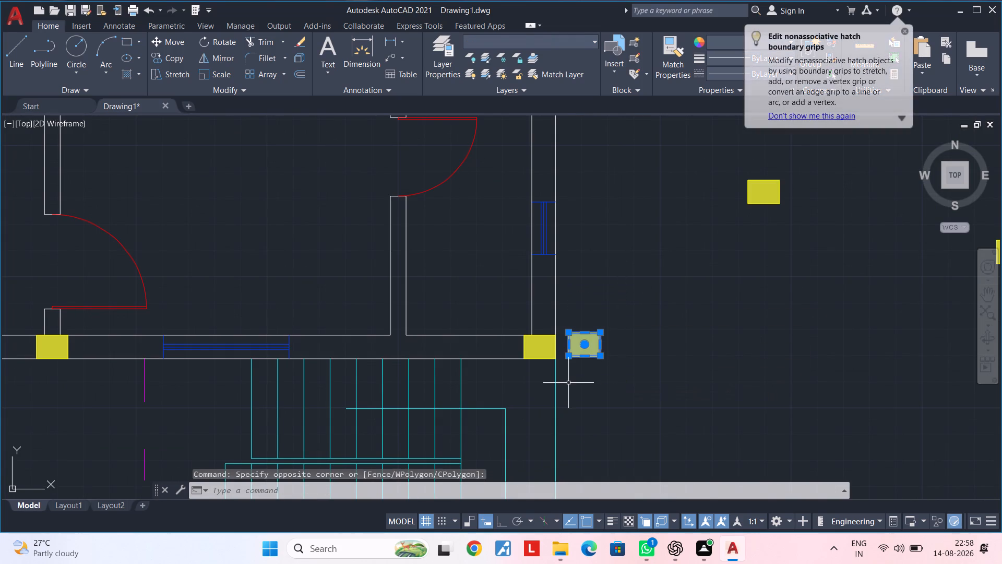
Delete the remaining loose columns and the spare window symbol lying east of the house.
{"action": "scroll", "coordinate": [572, 381], "scroll_direction": "down", "scroll_amount": 3}
{"action": "middle_click_drag", "start_coordinate": [652, 366], "coordinate": [583, 391]}
{"action": "scroll", "coordinate": [583, 391], "scroll_direction": "up", "scroll_amount": 1}
{"action": "scroll", "coordinate": [849, 252], "scroll_direction": "down", "scroll_amount": 2}
{"action": "middle_click_drag", "start_coordinate": [832, 287], "coordinate": [724, 345]}
{"action": "left_click", "coordinate": [837, 258]}
{"action": "left_click", "coordinate": [611, 367]}
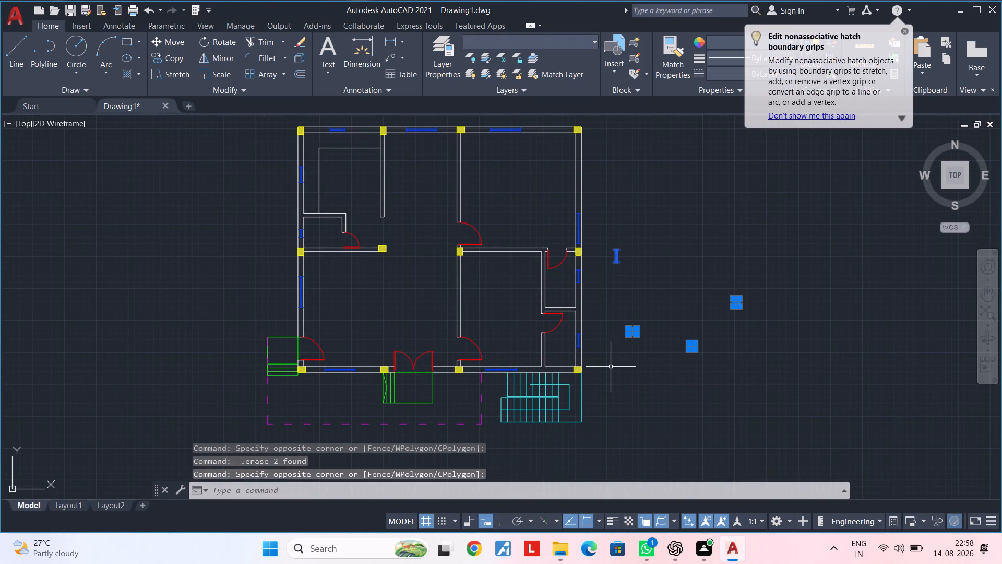
{"action": "key", "text": "Delete"}
{"action": "middle_click_drag", "start_coordinate": [649, 335], "coordinate": [749, 340]}
{"action": "key", "text": "Escape"}
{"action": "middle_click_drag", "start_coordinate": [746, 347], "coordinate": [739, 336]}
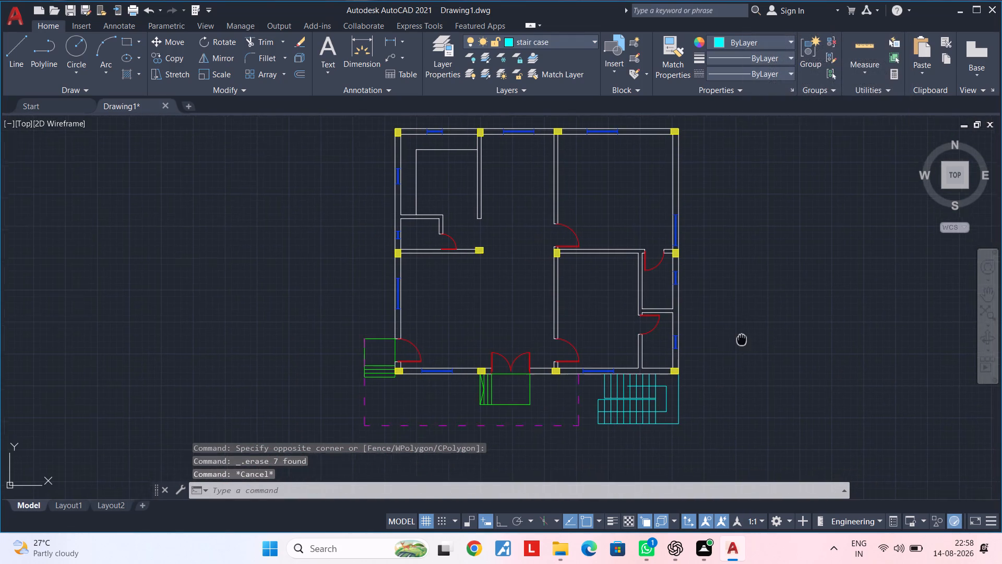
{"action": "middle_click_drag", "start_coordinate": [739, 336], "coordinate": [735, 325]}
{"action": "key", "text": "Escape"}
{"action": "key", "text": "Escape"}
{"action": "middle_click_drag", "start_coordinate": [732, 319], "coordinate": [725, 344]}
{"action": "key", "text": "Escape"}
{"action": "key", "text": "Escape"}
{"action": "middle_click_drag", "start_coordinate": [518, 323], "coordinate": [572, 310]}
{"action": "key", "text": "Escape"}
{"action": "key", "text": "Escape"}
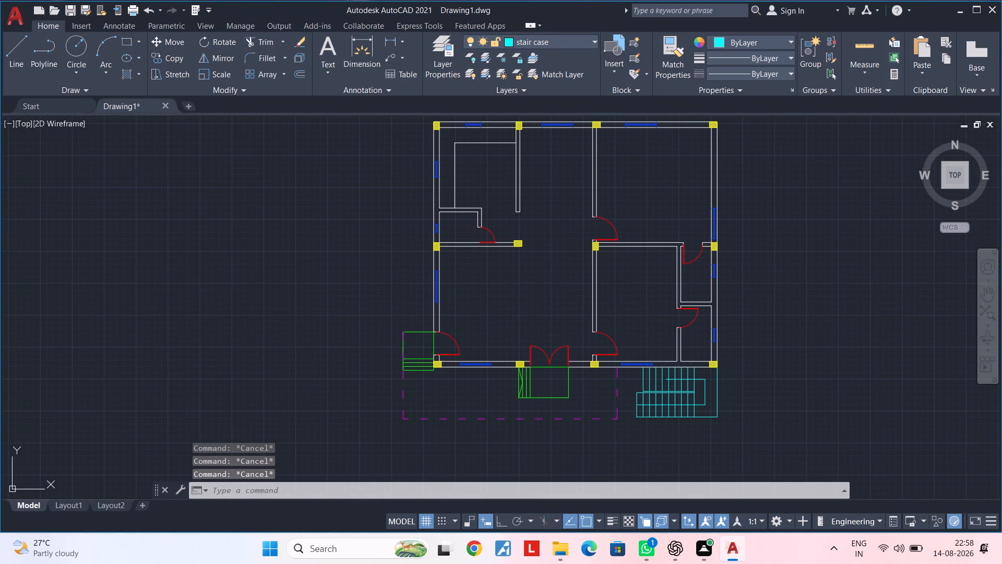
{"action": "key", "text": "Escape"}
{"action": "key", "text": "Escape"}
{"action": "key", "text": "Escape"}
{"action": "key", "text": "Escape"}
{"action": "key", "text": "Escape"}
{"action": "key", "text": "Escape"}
Examine the column placement along the south wall and around the northern rooms.
{"action": "scroll", "coordinate": [579, 349], "scroll_direction": "up", "scroll_amount": 3}
{"action": "middle_click_drag", "start_coordinate": [591, 360], "coordinate": [552, 348]}
{"action": "scroll", "coordinate": [552, 334], "scroll_direction": "down", "scroll_amount": 1}
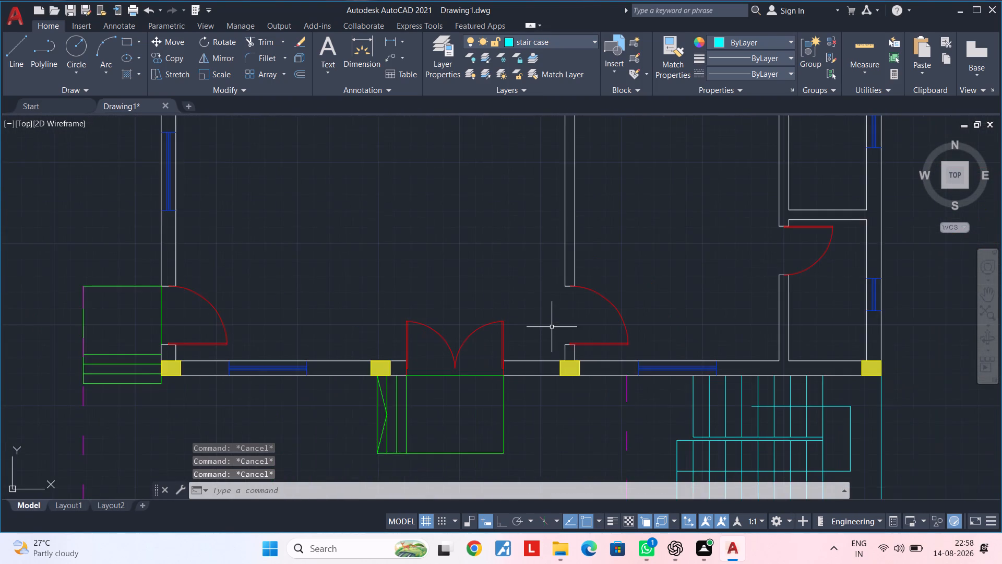
{"action": "middle_click_drag", "start_coordinate": [550, 321], "coordinate": [590, 366]}
{"action": "scroll", "coordinate": [567, 339], "scroll_direction": "down", "scroll_amount": 2}
{"action": "middle_click_drag", "start_coordinate": [565, 331], "coordinate": [544, 372]}
{"action": "middle_click_drag", "start_coordinate": [535, 337], "coordinate": [523, 356]}
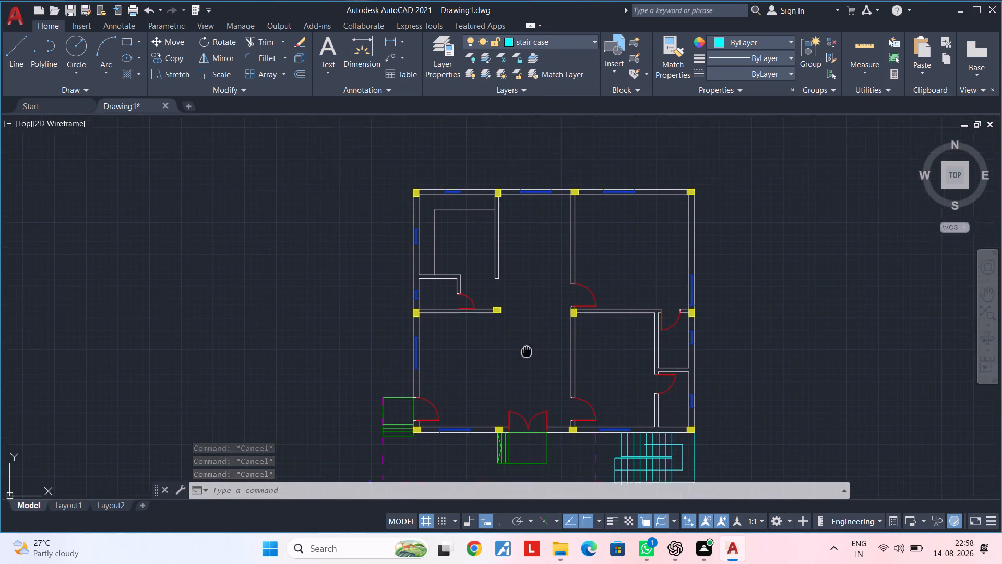
{"action": "middle_click_drag", "start_coordinate": [523, 356], "coordinate": [508, 384]}
{"action": "middle_click_drag", "start_coordinate": [602, 272], "coordinate": [568, 299]}
{"action": "scroll", "coordinate": [589, 285], "scroll_direction": "up", "scroll_amount": 1}
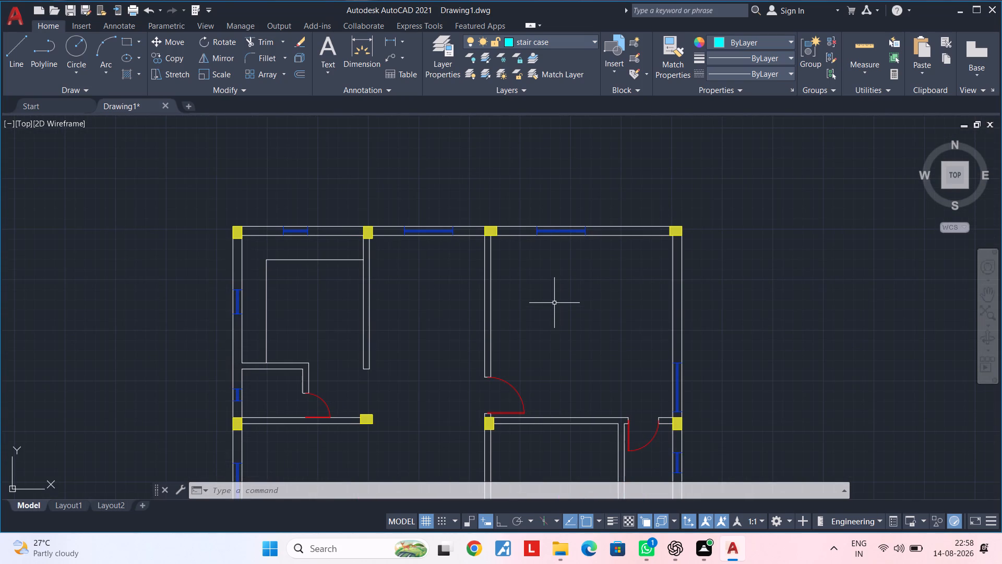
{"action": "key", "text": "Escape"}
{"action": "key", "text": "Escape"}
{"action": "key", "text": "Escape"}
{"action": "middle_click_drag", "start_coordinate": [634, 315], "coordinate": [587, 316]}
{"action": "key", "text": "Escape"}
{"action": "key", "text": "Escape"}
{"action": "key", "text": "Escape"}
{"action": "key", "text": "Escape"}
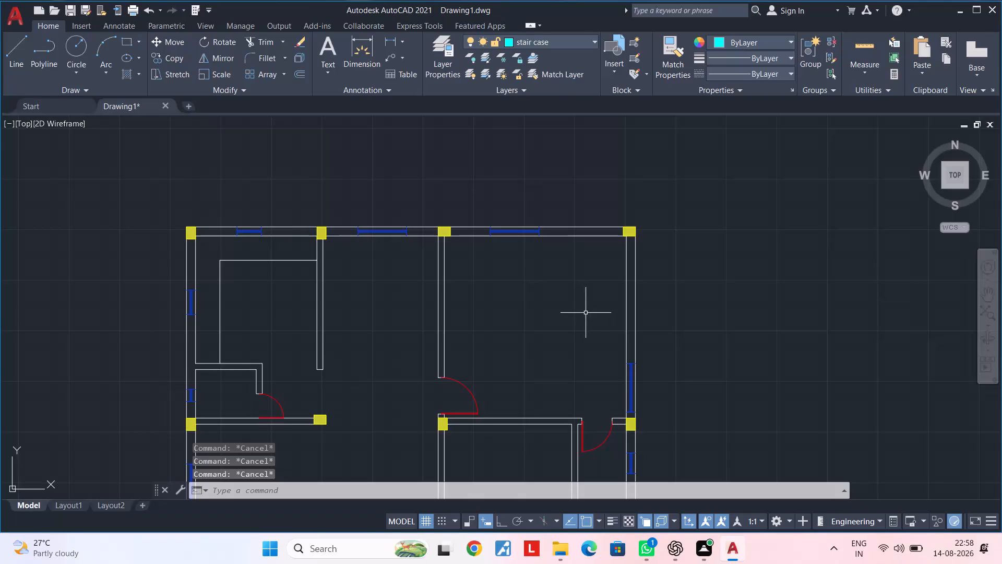
With Ortho on, draw a horizontal line about 15' long across the northeast room, from just above the east window to the opposite wall.
{"action": "middle_click_drag", "start_coordinate": [609, 346], "coordinate": [580, 334]}
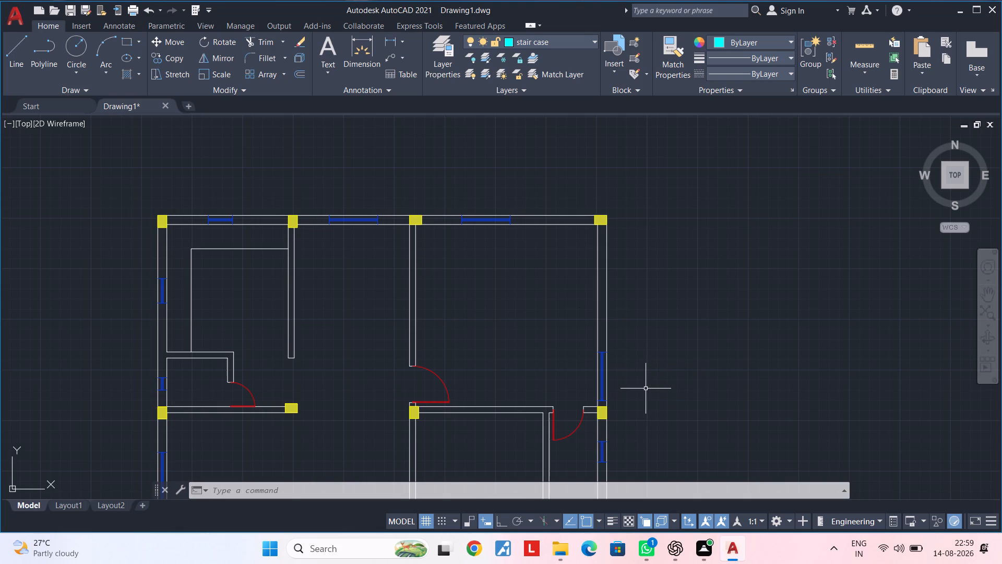
{"action": "scroll", "coordinate": [483, 362], "scroll_direction": "up", "scroll_amount": 1}
{"action": "middle_click_drag", "start_coordinate": [553, 368], "coordinate": [474, 366]}
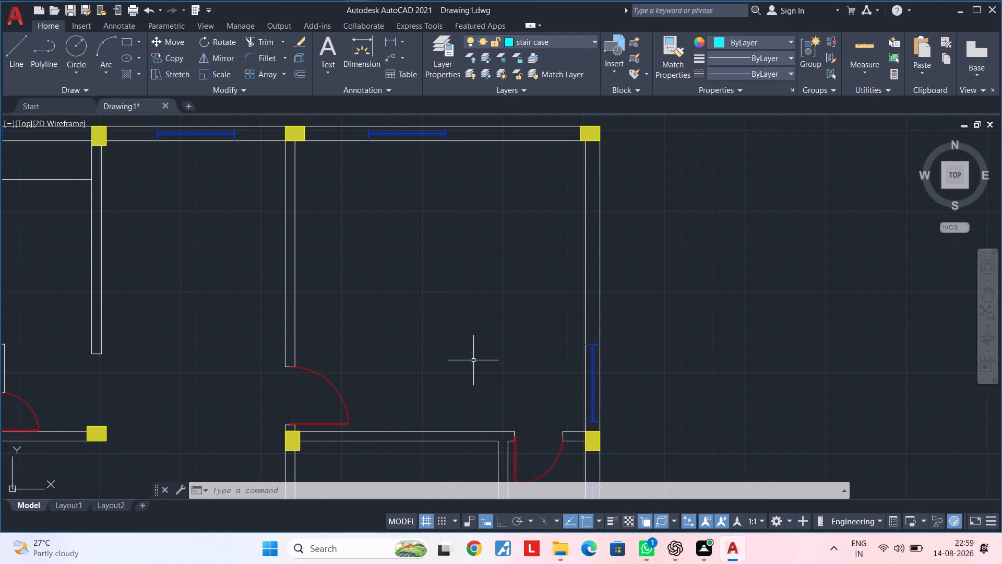
{"action": "key", "text": "Escape"}
{"action": "key", "text": "Escape"}
{"action": "type", "text": "l"}
{"action": "key", "text": "space"}
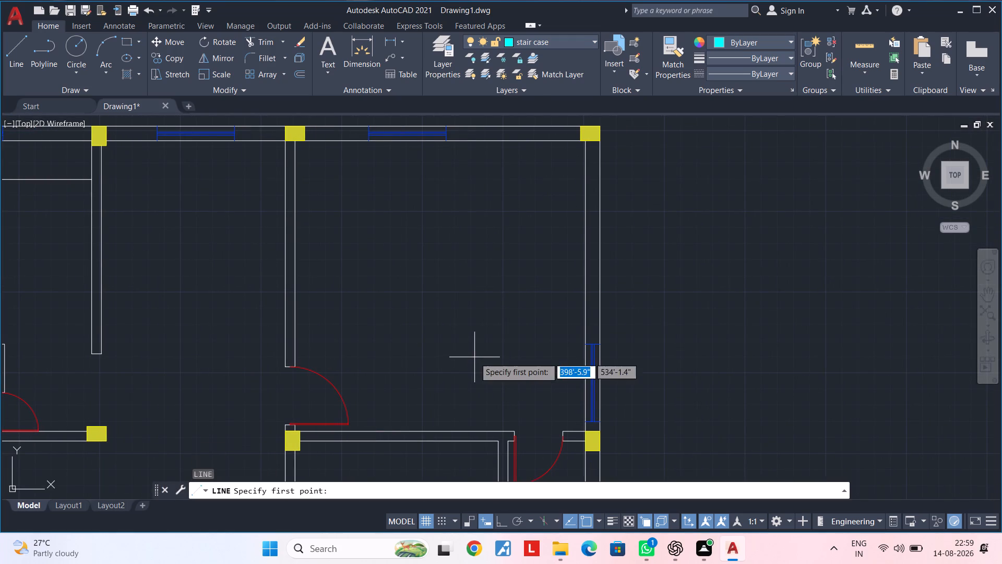
{"action": "left_click_drag", "start_coordinate": [586, 337], "coordinate": [579, 337]}
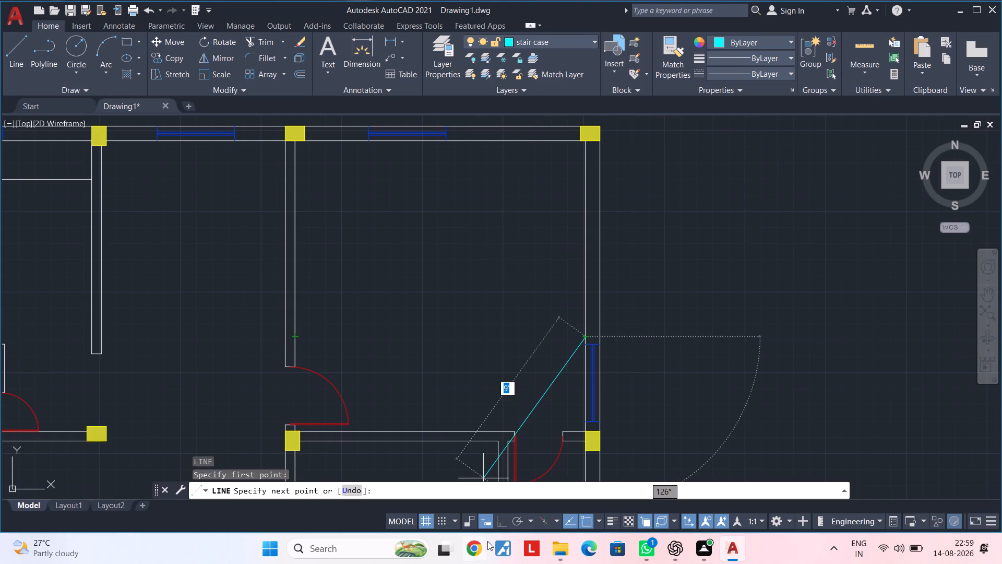
{"action": "left_click", "coordinate": [496, 519]}
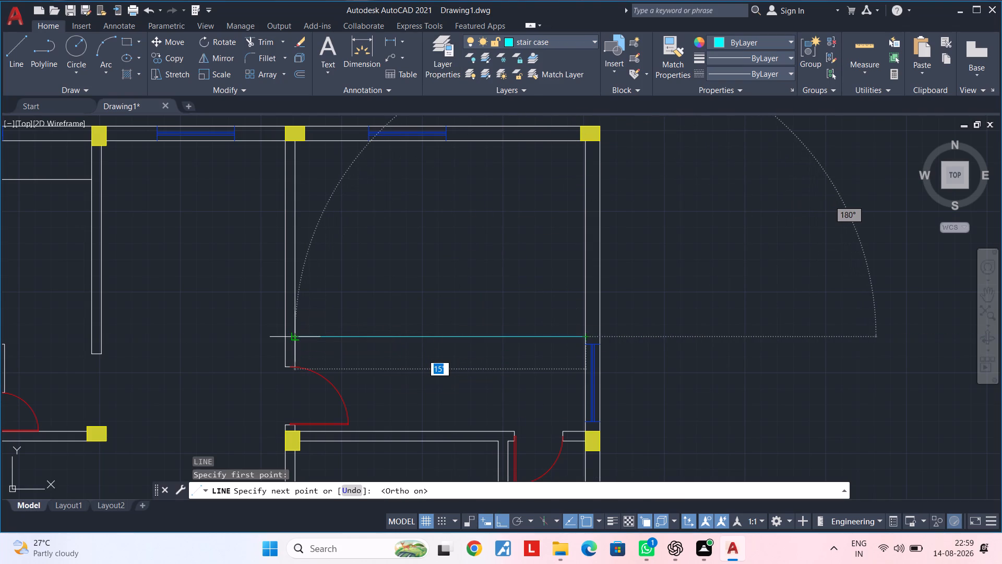
{"action": "left_click", "coordinate": [293, 334]}
{"action": "key", "text": "Escape"}
{"action": "key", "text": "Escape"}
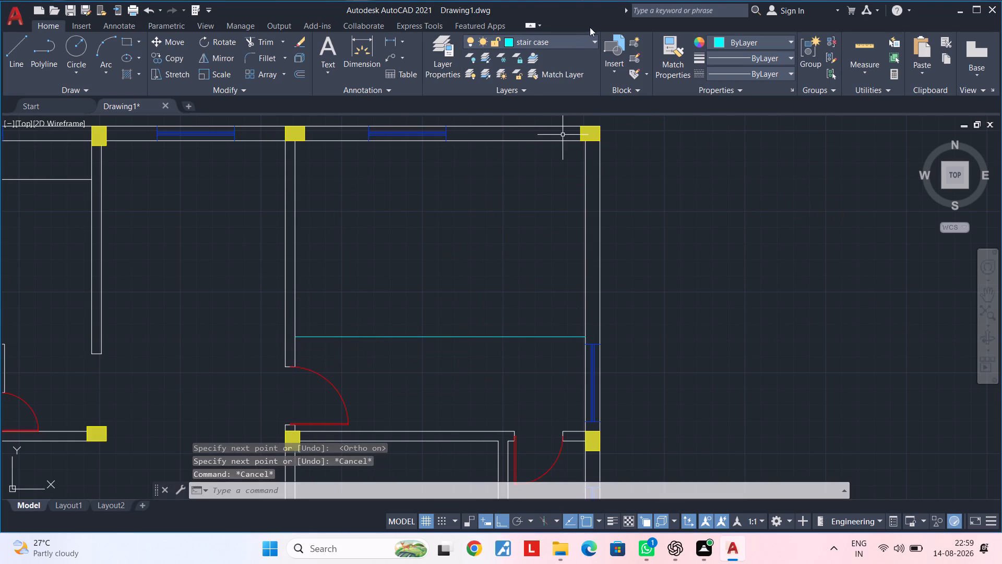
Make layer 0 the current layer.
{"action": "left_click", "coordinate": [583, 39]}
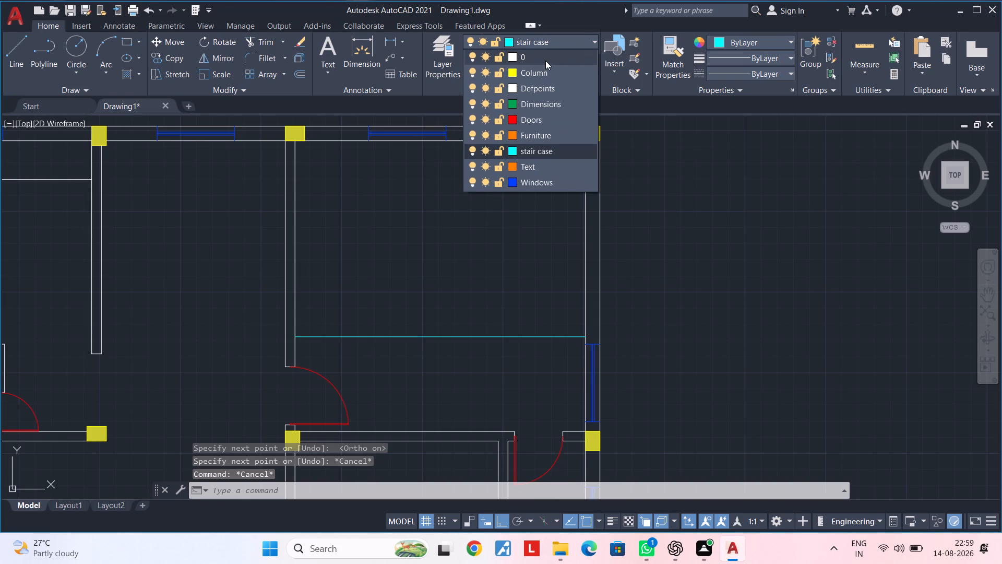
{"action": "left_click", "coordinate": [545, 61]}
{"action": "key", "text": "Escape"}
Move the new horizontal line about 2.6" south by its east end, along the east wall's inner face.
{"action": "left_click", "coordinate": [528, 337]}
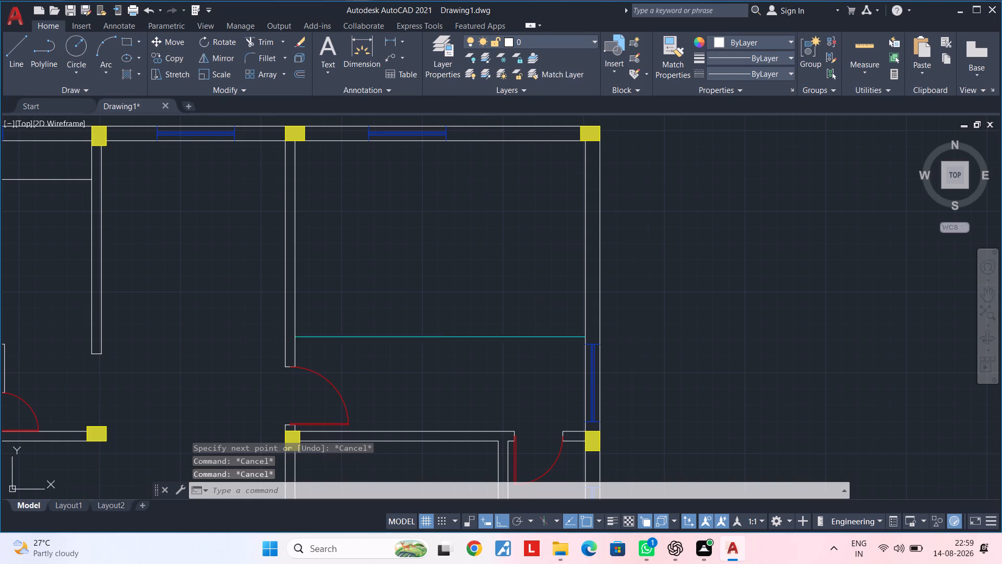
{"action": "key", "text": "m"}
{"action": "key", "text": "space"}
{"action": "left_click", "coordinate": [587, 336]}
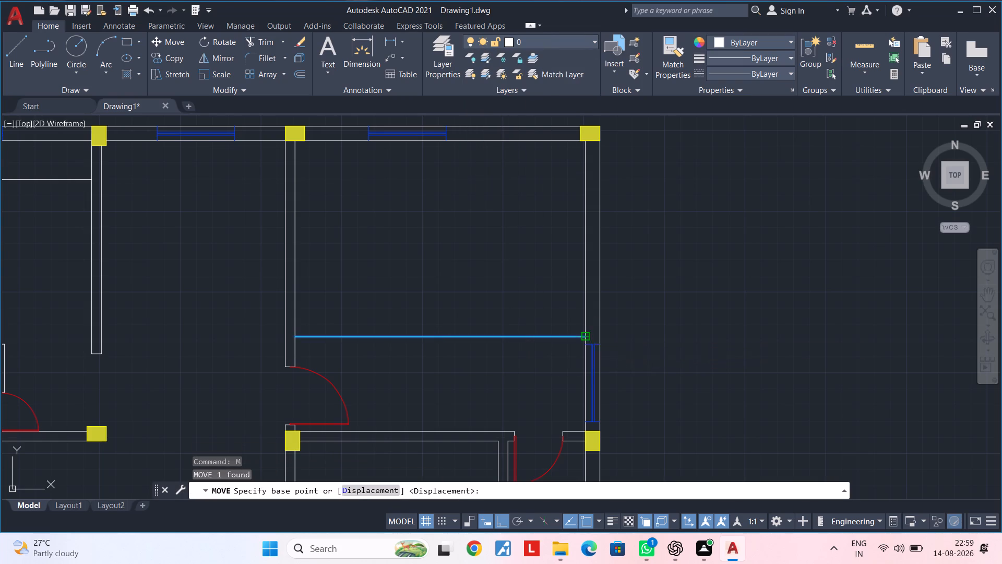
{"action": "scroll", "coordinate": [587, 339], "scroll_direction": "up", "scroll_amount": 3}
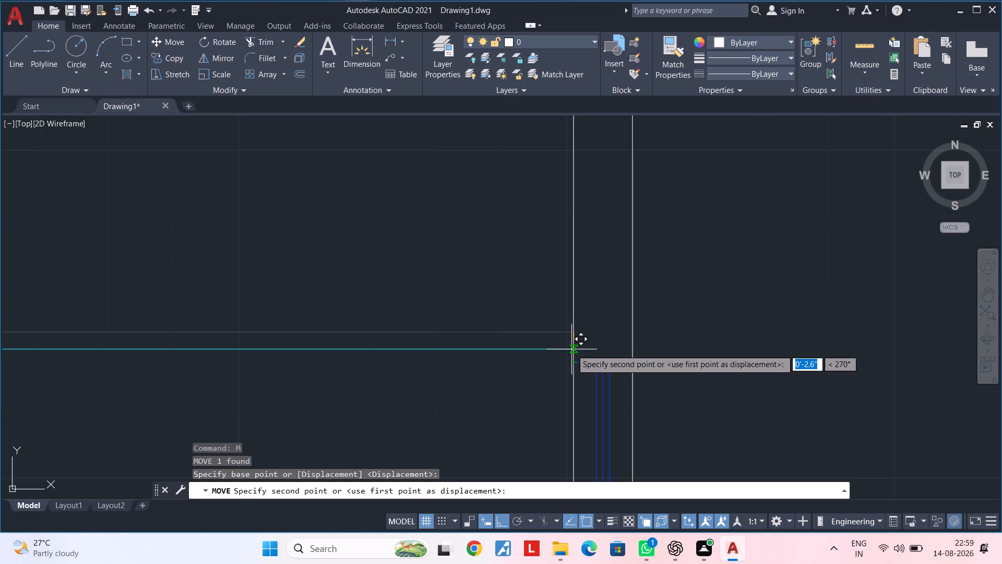
{"action": "left_click", "coordinate": [571, 352]}
{"action": "key", "text": "Escape"}
Offset the east wall's inner face line 2' west into the northeast room.
{"action": "scroll", "coordinate": [515, 364], "scroll_direction": "down", "scroll_amount": 2}
{"action": "middle_click_drag", "start_coordinate": [488, 371], "coordinate": [563, 363]}
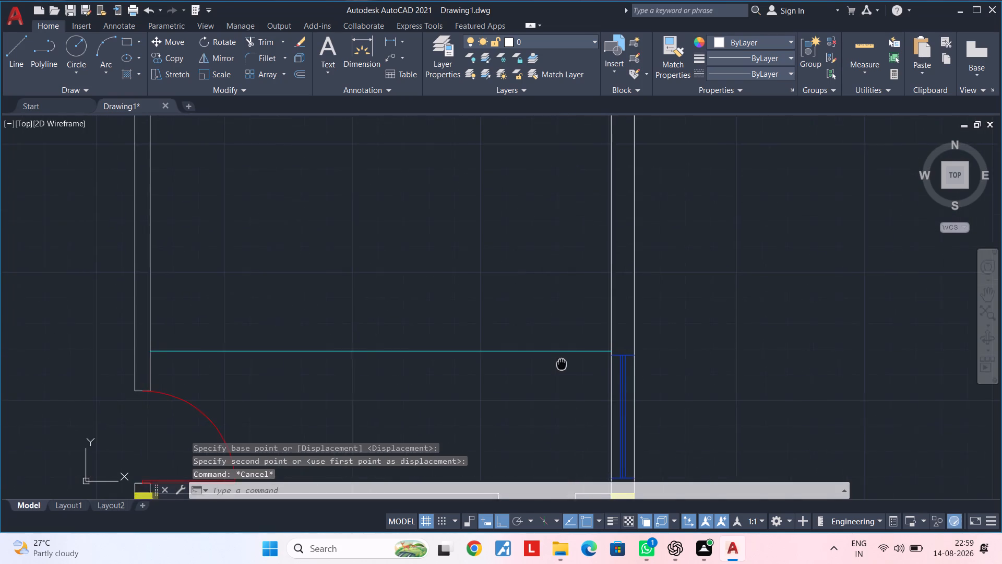
{"action": "middle_click_drag", "start_coordinate": [563, 363], "coordinate": [563, 362]}
{"action": "key", "text": "Escape"}
{"action": "key", "text": "Escape"}
{"action": "middle_click_drag", "start_coordinate": [548, 362], "coordinate": [536, 391]}
{"action": "key", "text": "Escape"}
{"action": "key", "text": "Escape"}
{"action": "scroll", "coordinate": [554, 323], "scroll_direction": "down", "scroll_amount": 2}
{"action": "middle_click_drag", "start_coordinate": [553, 314], "coordinate": [547, 339]}
{"action": "key", "text": "Escape"}
{"action": "key", "text": "Escape"}
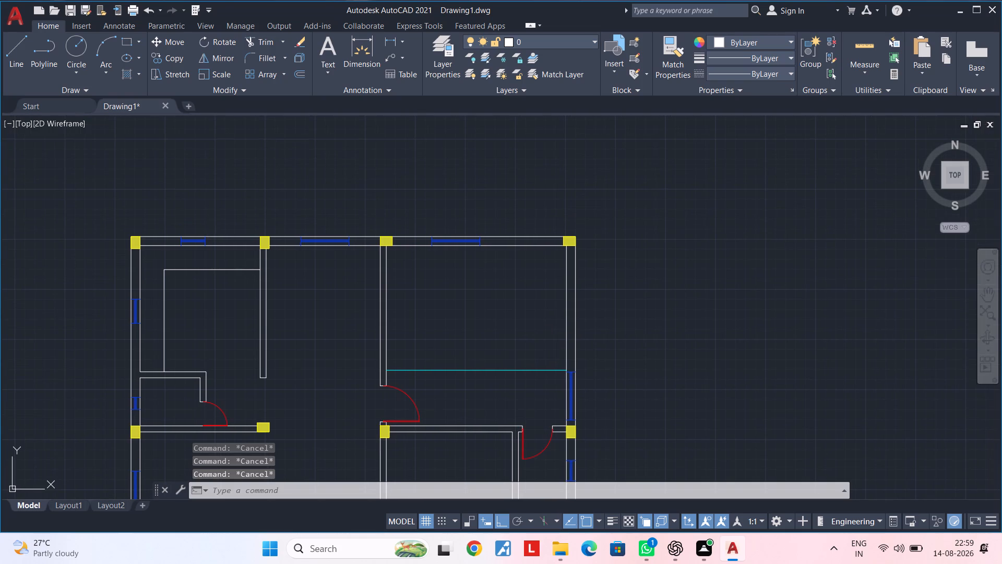
{"action": "type", "text": "of"}
{"action": "key", "text": "space"}
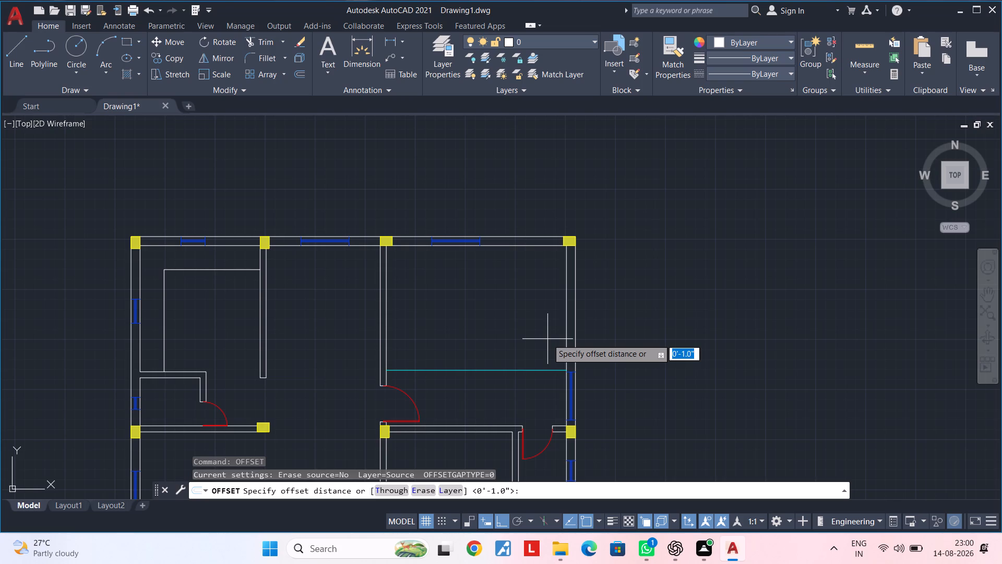
{"action": "type", "text": "2'"}
{"action": "key", "text": "Return"}
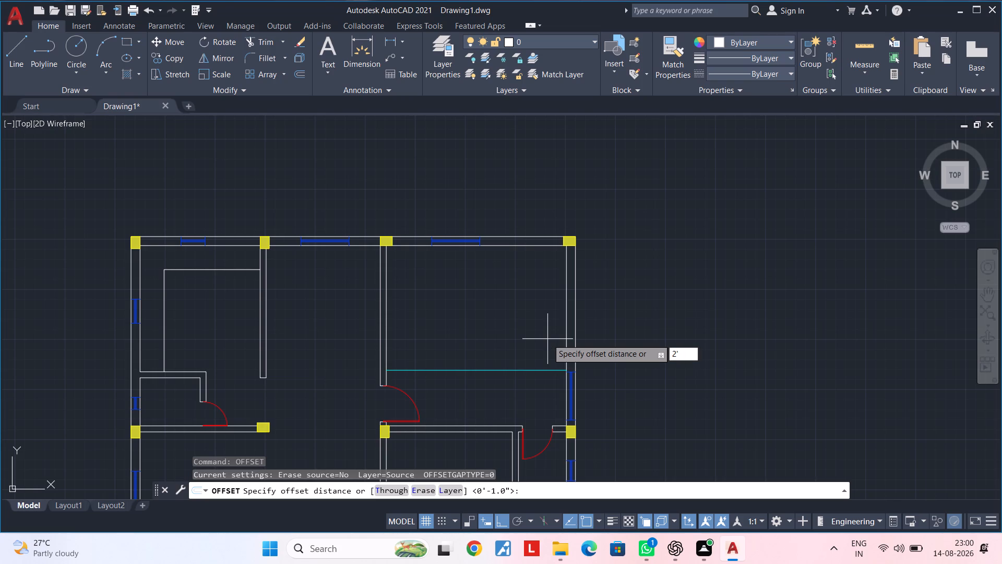
{"action": "left_click", "coordinate": [566, 308]}
{"action": "scroll", "coordinate": [530, 309], "scroll_direction": "up", "scroll_amount": 2}
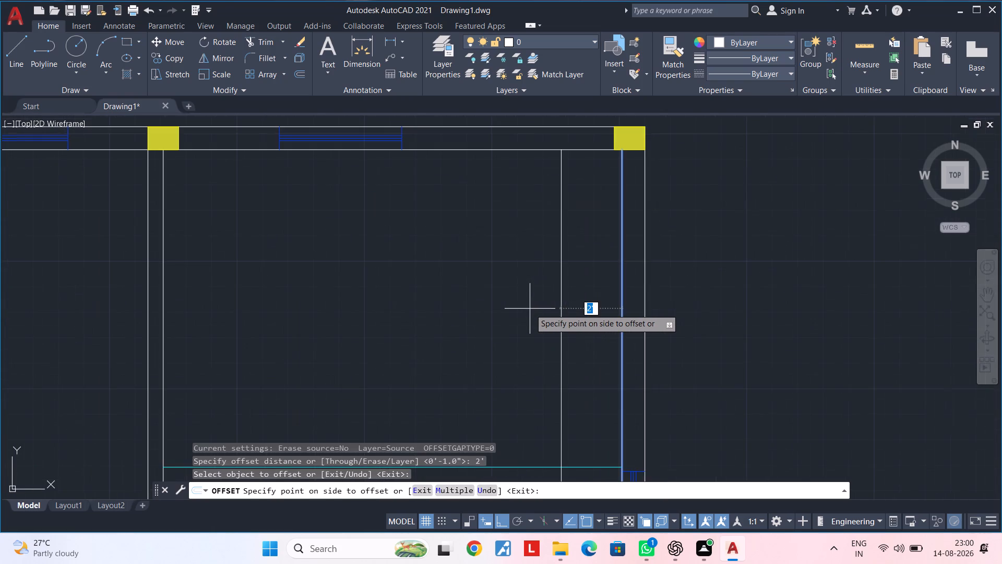
{"action": "left_click", "coordinate": [518, 299]}
{"action": "key", "text": "space"}
{"action": "key", "text": "space"}
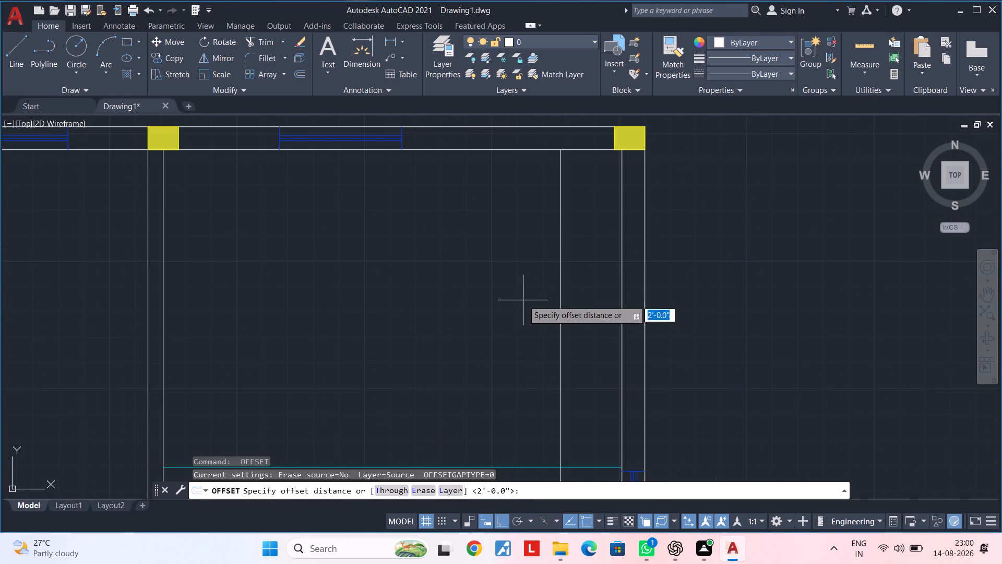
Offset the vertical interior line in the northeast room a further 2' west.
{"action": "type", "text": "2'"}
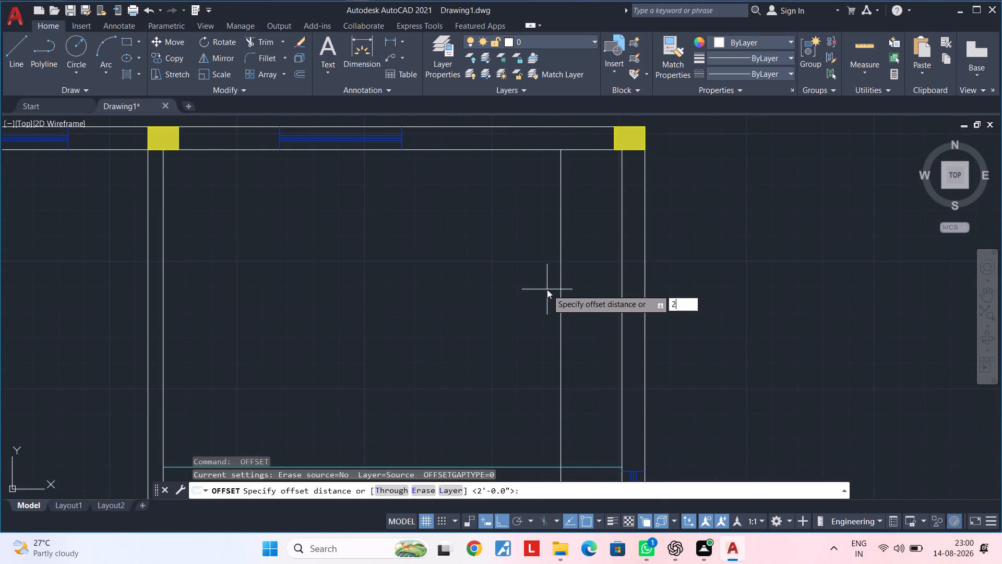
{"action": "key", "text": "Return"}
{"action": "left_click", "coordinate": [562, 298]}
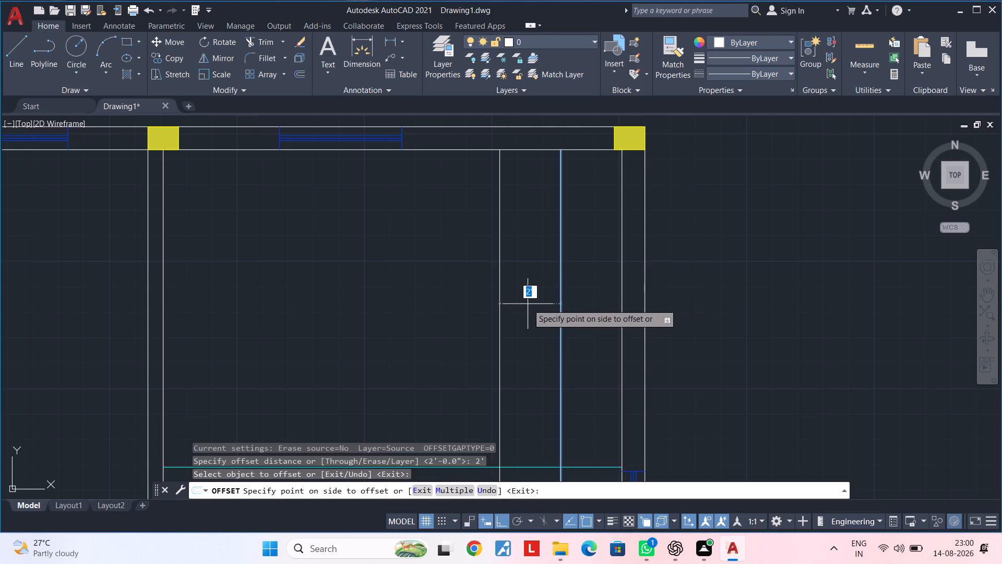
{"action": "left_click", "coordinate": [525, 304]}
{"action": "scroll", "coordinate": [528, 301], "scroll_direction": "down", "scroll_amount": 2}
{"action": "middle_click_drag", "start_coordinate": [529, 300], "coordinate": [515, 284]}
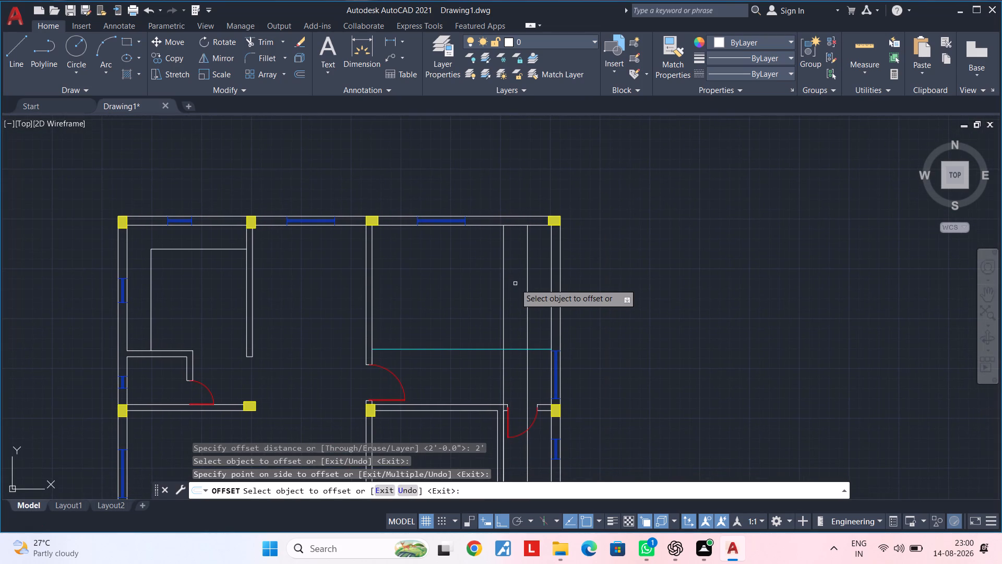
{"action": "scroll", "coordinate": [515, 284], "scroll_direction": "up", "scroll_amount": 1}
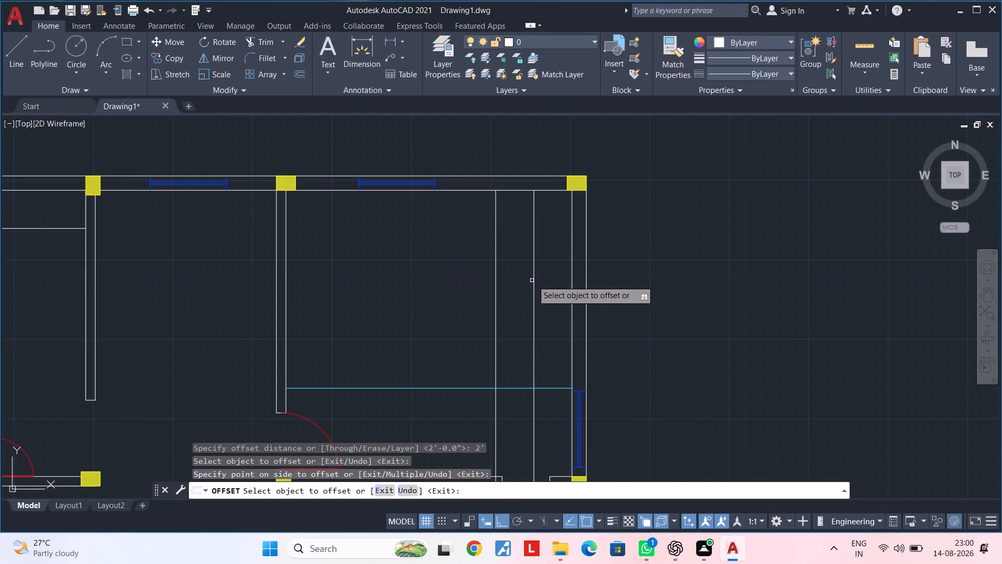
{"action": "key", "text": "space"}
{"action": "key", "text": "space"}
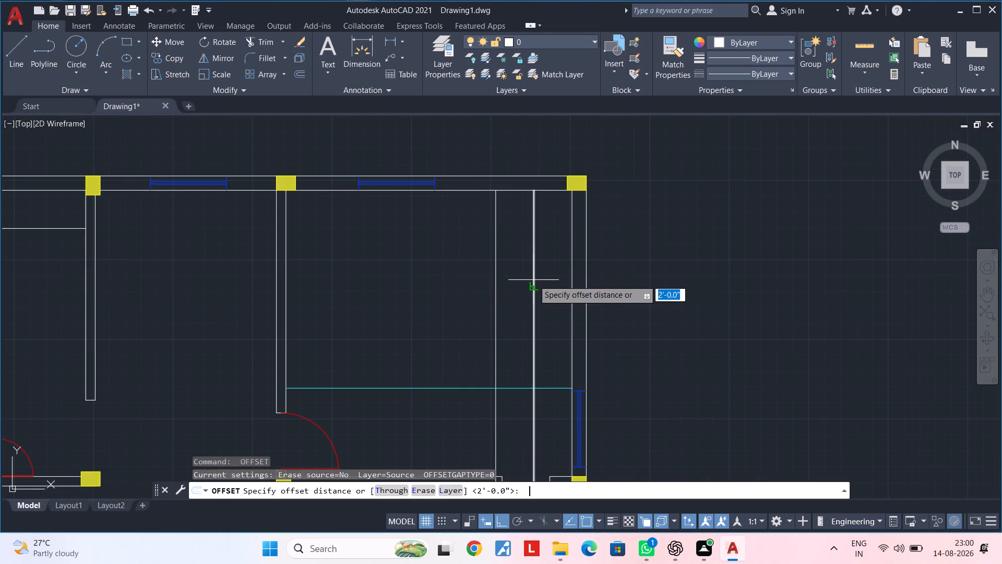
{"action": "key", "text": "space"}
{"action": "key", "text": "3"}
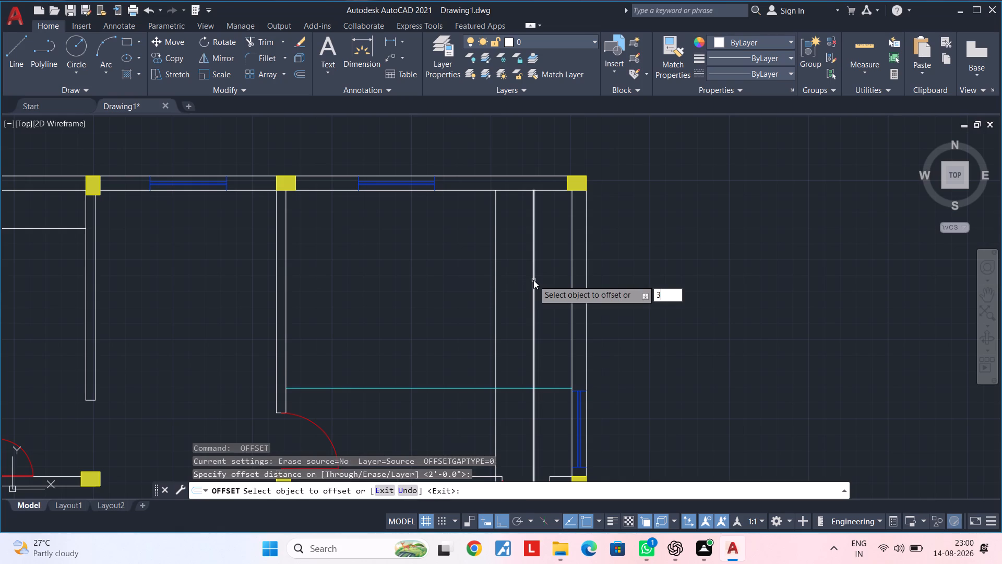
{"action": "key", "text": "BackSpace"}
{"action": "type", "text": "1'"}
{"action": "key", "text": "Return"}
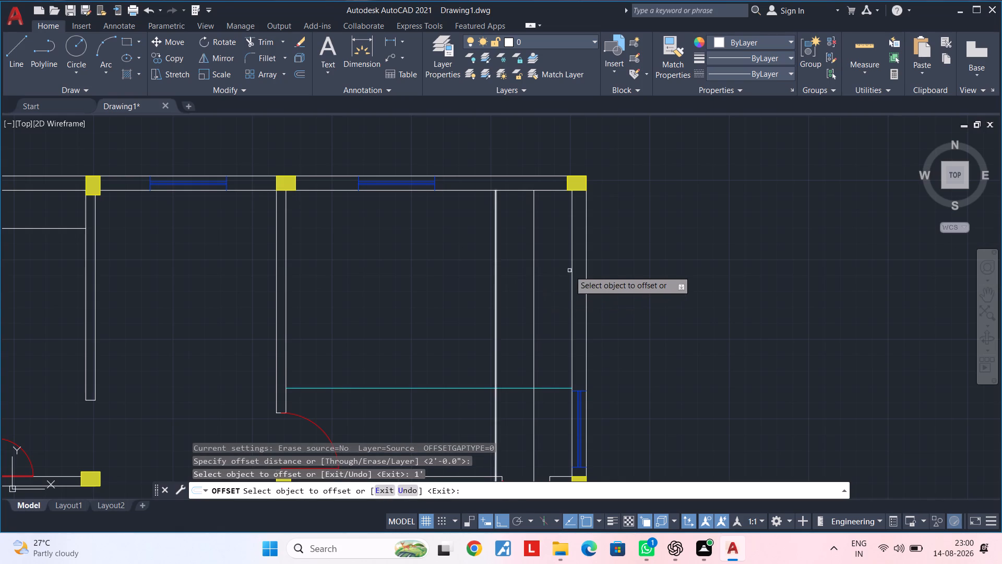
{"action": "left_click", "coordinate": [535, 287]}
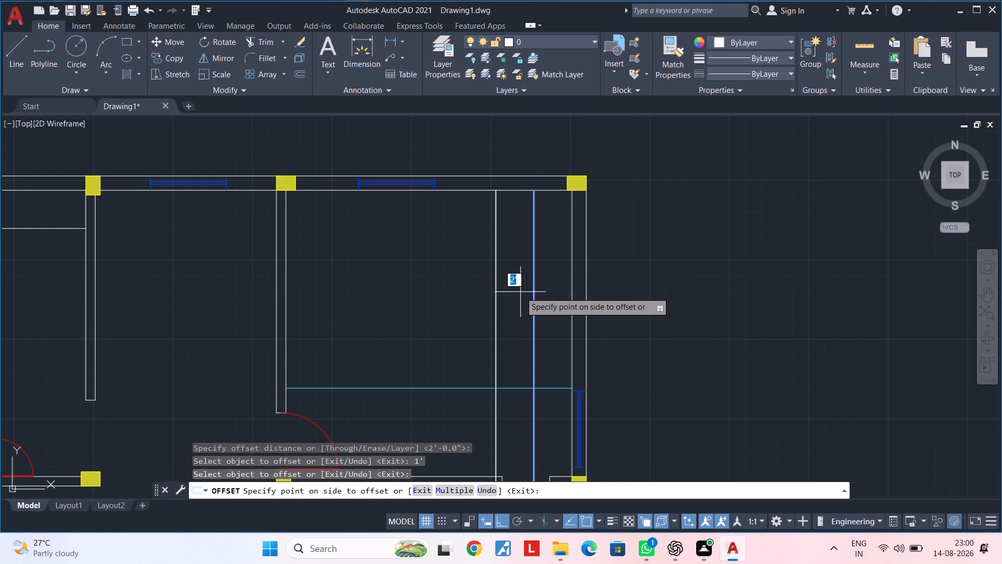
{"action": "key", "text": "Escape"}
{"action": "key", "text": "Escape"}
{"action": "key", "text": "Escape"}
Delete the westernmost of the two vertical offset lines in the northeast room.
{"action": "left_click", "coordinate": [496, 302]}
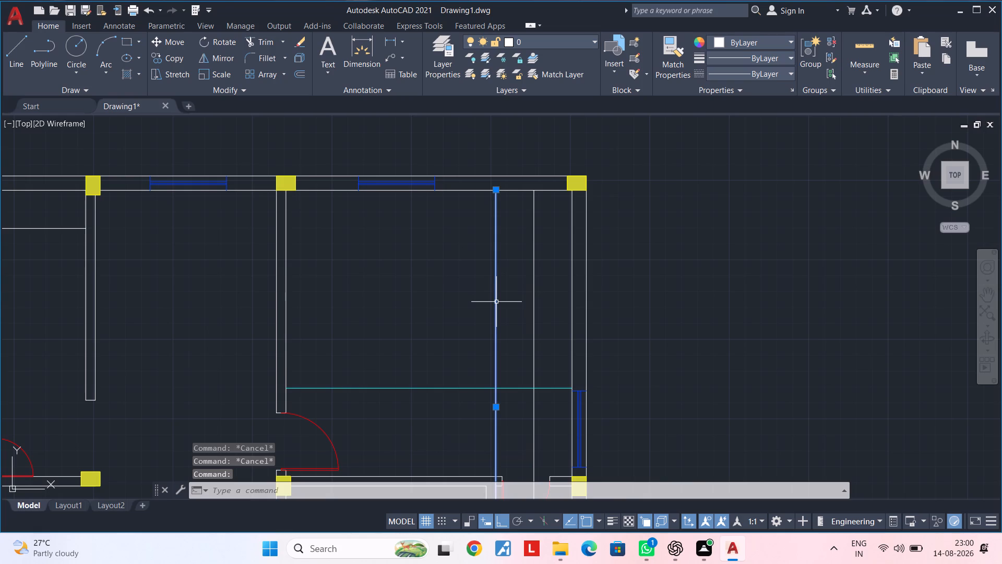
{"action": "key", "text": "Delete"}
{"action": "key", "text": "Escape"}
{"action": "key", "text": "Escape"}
Offset the remaining vertical interior line 1' west in the northeast room.
{"action": "type", "text": "of 1'"}
{"action": "key", "text": "Return"}
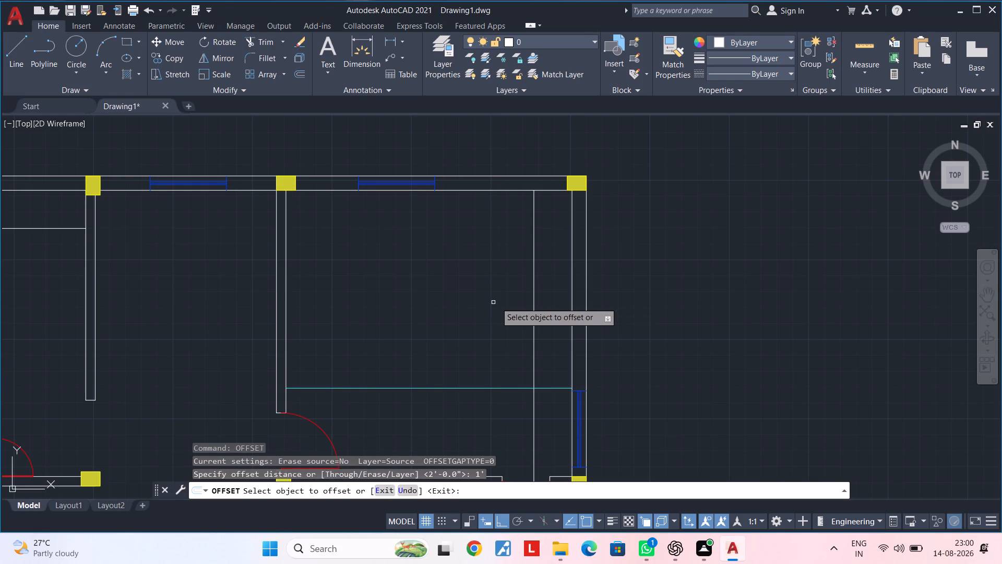
{"action": "left_click", "coordinate": [533, 295]}
{"action": "left_click", "coordinate": [520, 301]}
{"action": "key", "text": "Escape"}
{"action": "key", "text": "Escape"}
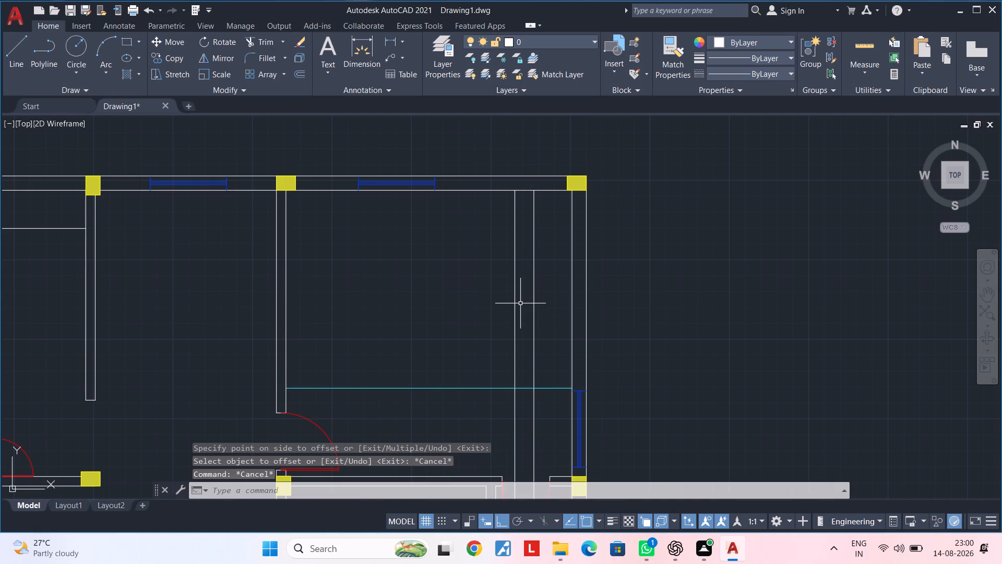
Remove the original vertical line 2' from the east wall by trimming its upper part and deleting the remainder.
{"action": "type", "text": "tr"}
{"action": "key", "text": "space"}
{"action": "left_click", "coordinate": [533, 313]}
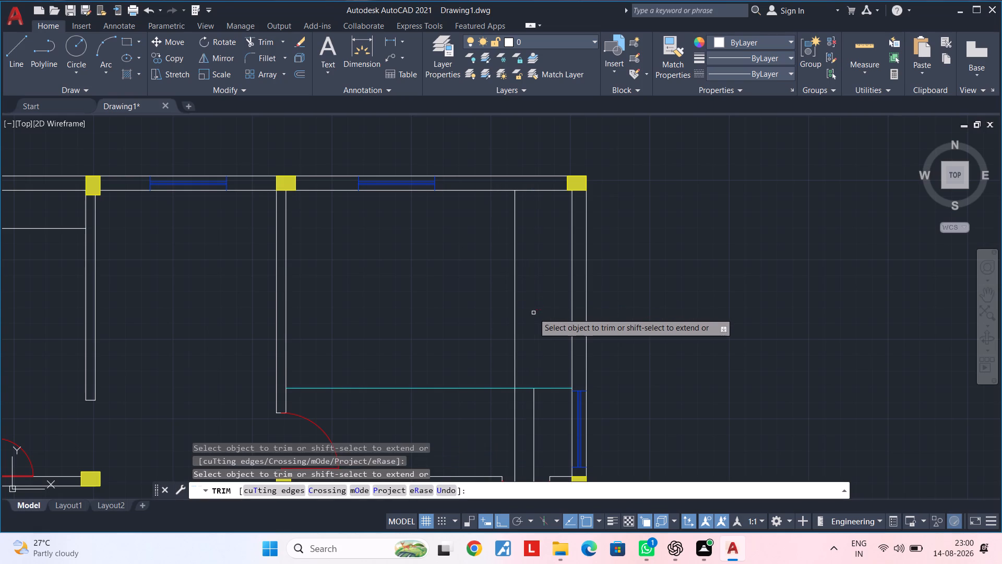
{"action": "scroll", "coordinate": [540, 336], "scroll_direction": "down", "scroll_amount": 2}
{"action": "scroll", "coordinate": [532, 367], "scroll_direction": "up", "scroll_amount": 1}
{"action": "key", "text": "Escape"}
{"action": "left_click_drag", "start_coordinate": [560, 375], "coordinate": [549, 378]}
{"action": "left_click", "coordinate": [535, 378]}
{"action": "key", "text": "Delete"}
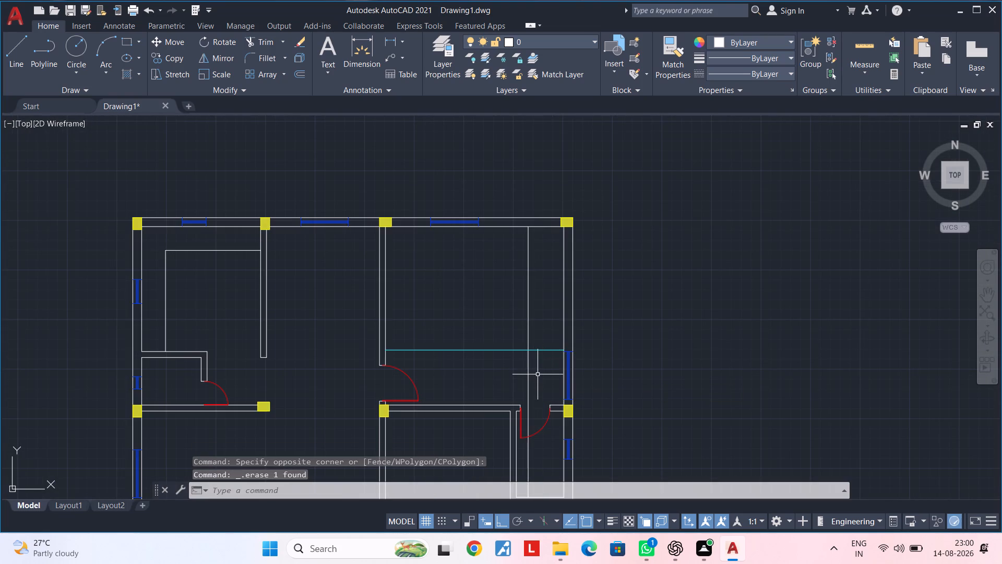
Trim the remaining vertical line below the cyan horizontal line and delete its leftover piece in the small room to the south.
{"action": "middle_click_drag", "start_coordinate": [538, 370], "coordinate": [545, 315]}
{"action": "type", "text": "tr"}
{"action": "key", "text": "space"}
{"action": "left_click_drag", "start_coordinate": [544, 320], "coordinate": [522, 321]}
{"action": "key", "text": "Escape"}
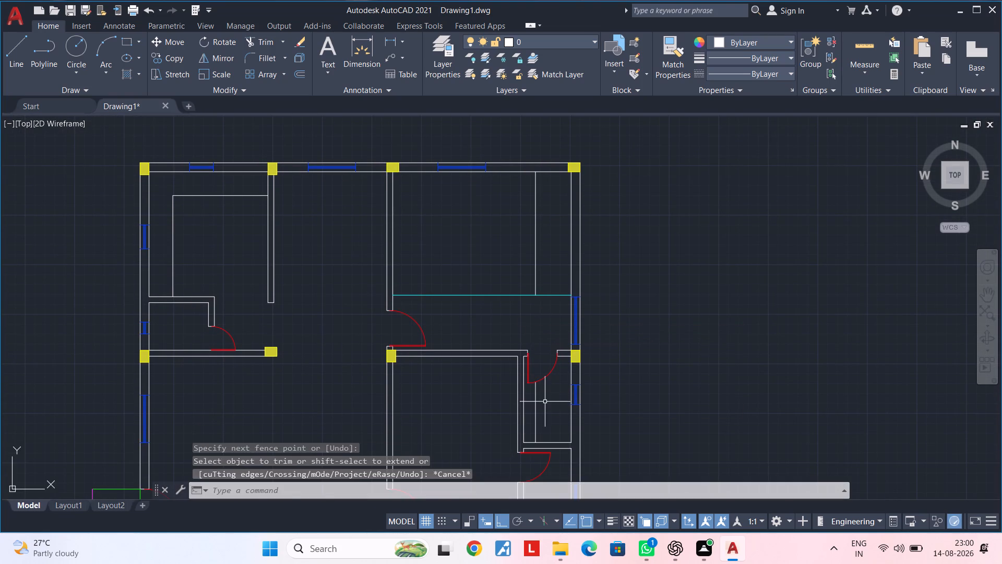
{"action": "left_click_drag", "start_coordinate": [545, 402], "coordinate": [537, 404]}
{"action": "left_click", "coordinate": [532, 406]}
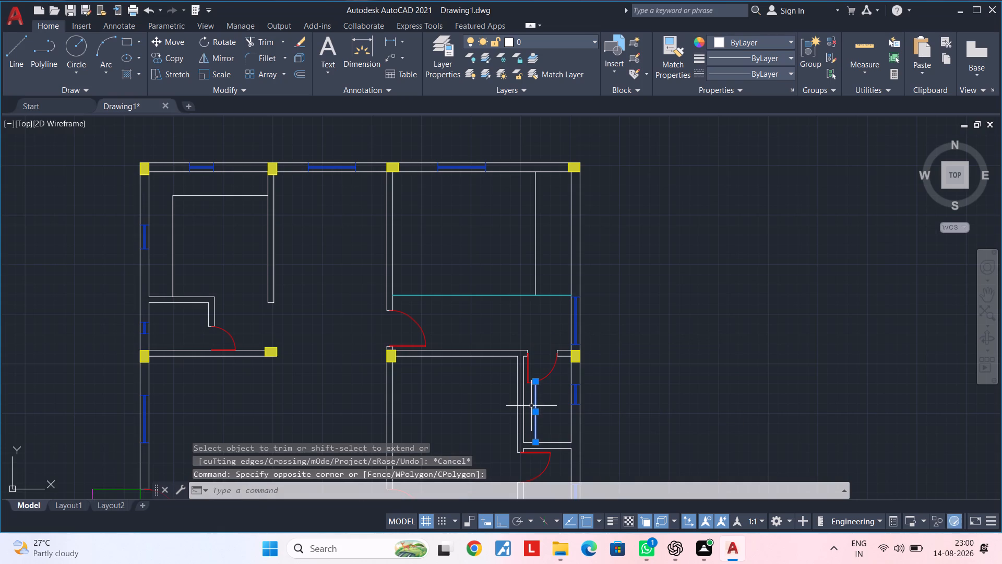
{"action": "key", "text": "Delete"}
Trim the cyan horizontal line west of the vertical line, leaving a closed strip along the east wall.
{"action": "middle_click_drag", "start_coordinate": [540, 295], "coordinate": [524, 406]}
{"action": "middle_click_drag", "start_coordinate": [529, 356], "coordinate": [510, 292]}
{"action": "scroll", "coordinate": [512, 302], "scroll_direction": "up", "scroll_amount": 1}
{"action": "middle_click_drag", "start_coordinate": [513, 304], "coordinate": [485, 337]}
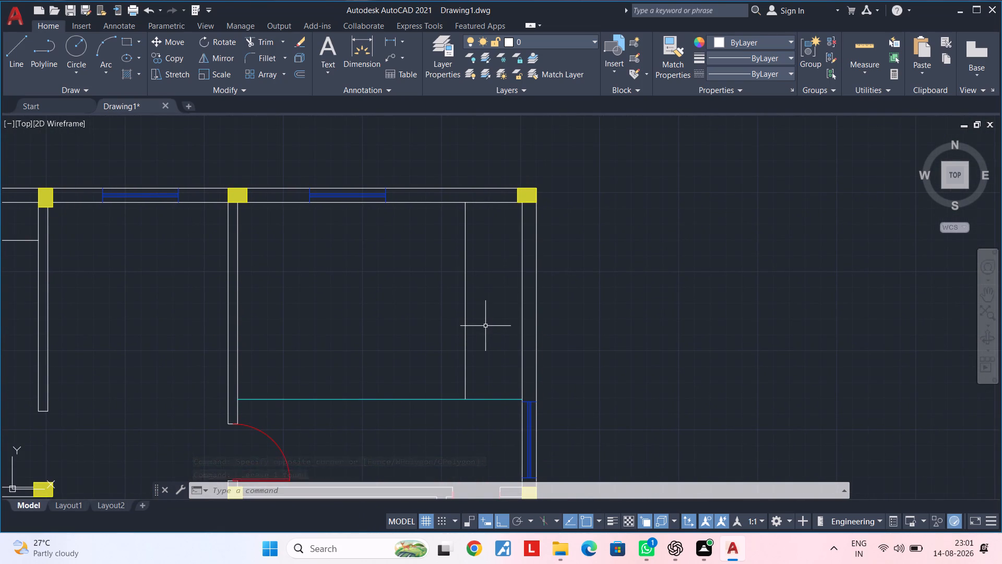
{"action": "key", "text": "Escape"}
{"action": "key", "text": "Escape"}
{"action": "key", "text": "Escape"}
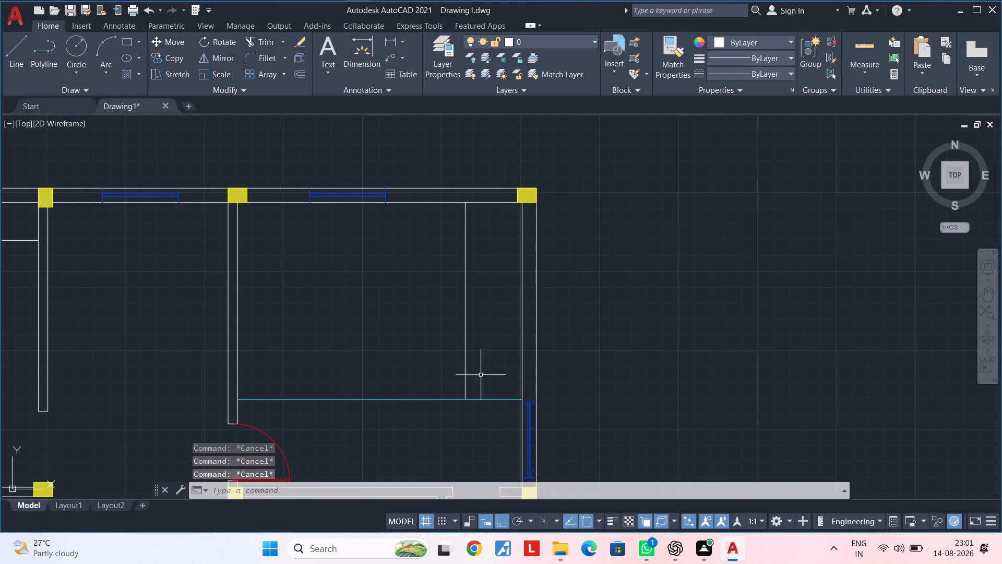
{"action": "key", "text": "t"}
{"action": "key", "text": "r"}
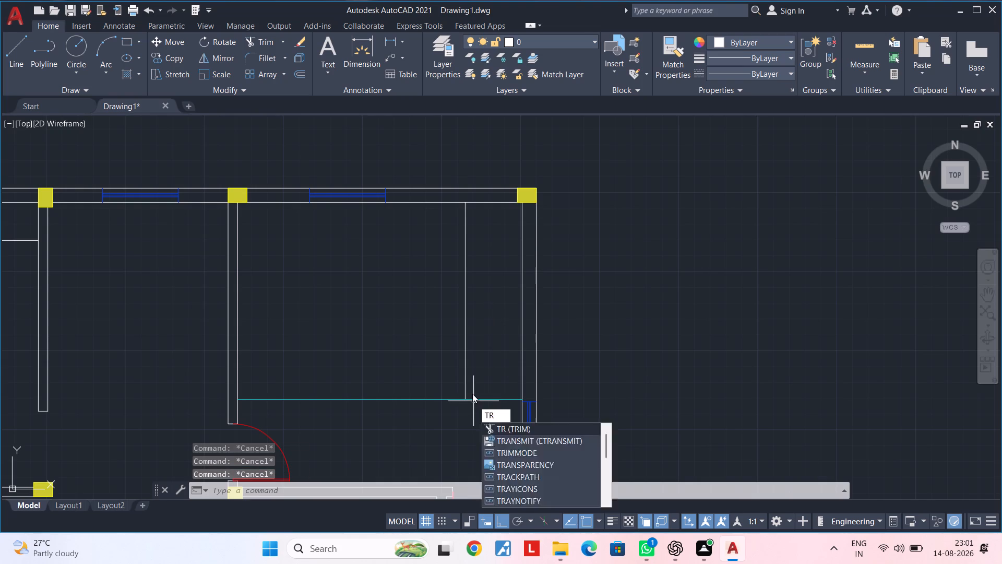
{"action": "key", "text": "space"}
{"action": "double_click", "coordinate": [424, 398]}
{"action": "key", "text": "Escape"}
{"action": "key", "text": "Escape"}
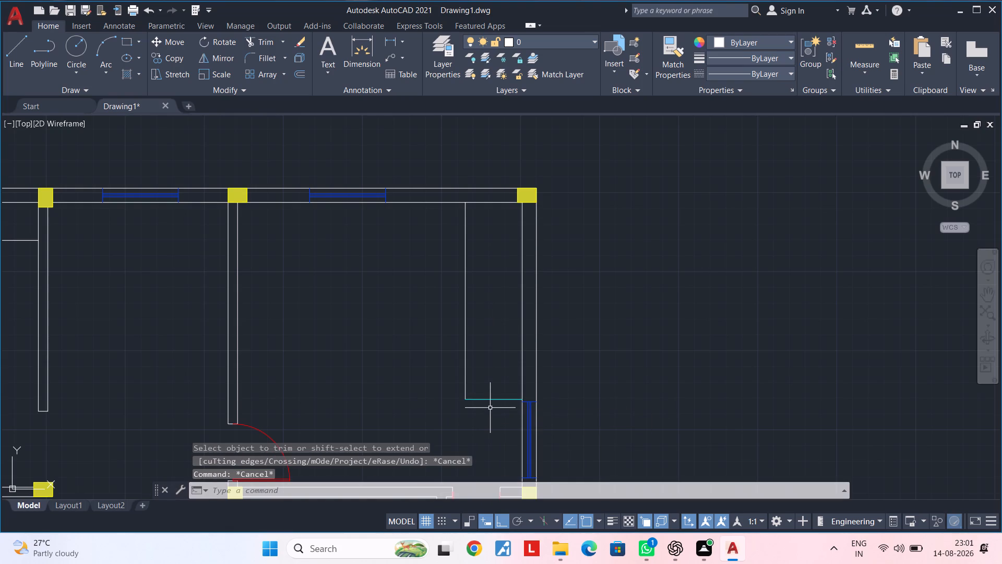
Draw a vertical centre line through the strip, from the midpoint of its south edge up to the north wall.
{"action": "key", "text": "l"}
{"action": "key", "text": "space"}
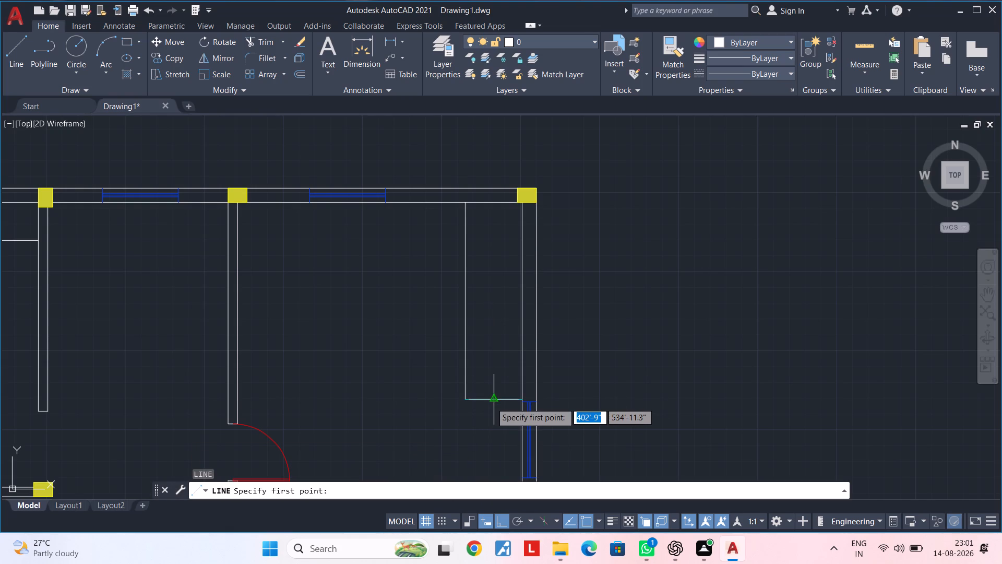
{"action": "left_click_drag", "start_coordinate": [491, 403], "coordinate": [491, 397]}
{"action": "left_click", "coordinate": [494, 204]}
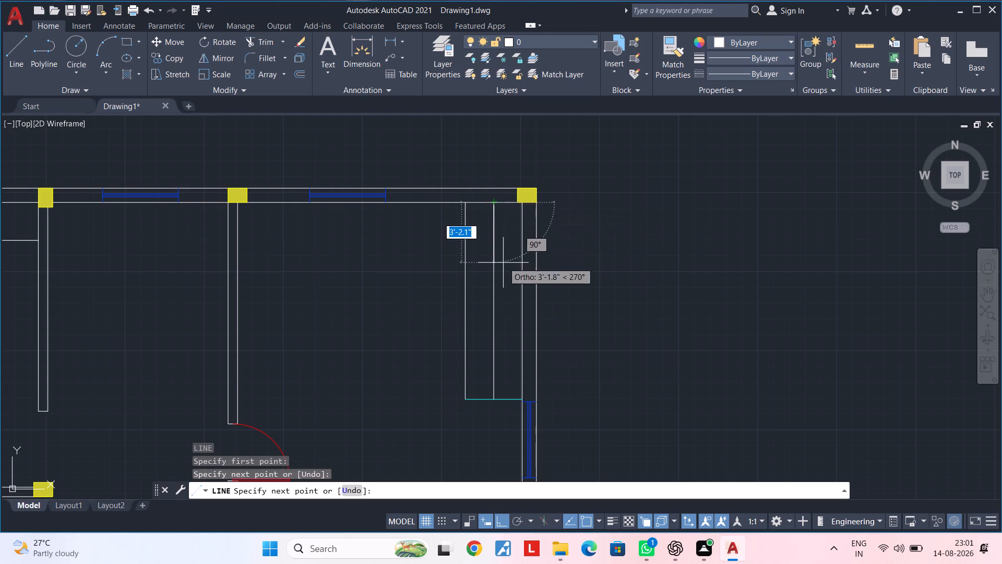
{"action": "key", "text": "Escape"}
{"action": "key", "text": "Escape"}
{"action": "key", "text": "Escape"}
{"action": "middle_click_drag", "start_coordinate": [498, 278], "coordinate": [447, 297]}
{"action": "key", "text": "Escape"}
{"action": "key", "text": "Escape"}
{"action": "key", "text": "Escape"}
{"action": "key", "text": "Escape"}
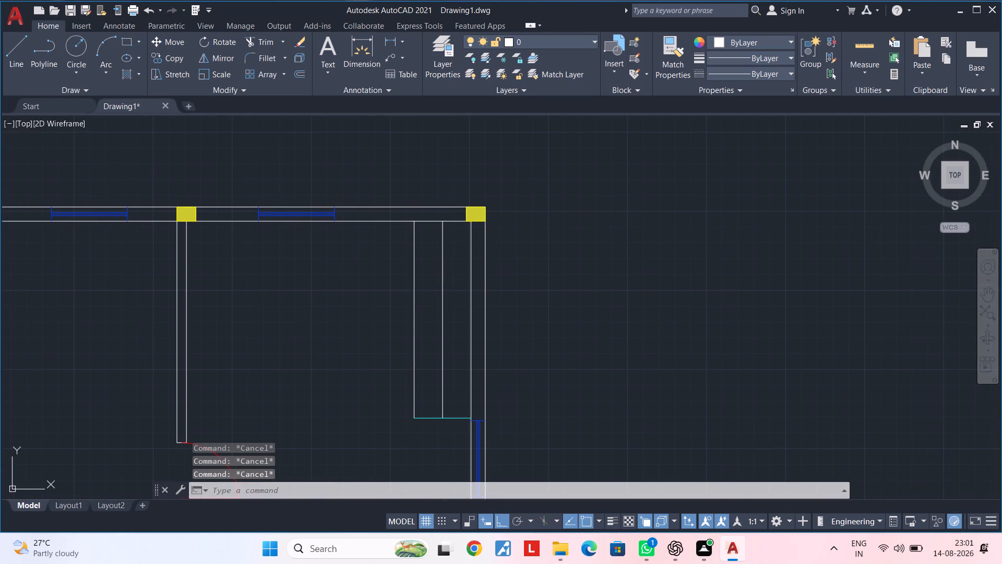
{"action": "key", "text": "Escape"}
{"action": "key", "text": "Escape"}
{"action": "key", "text": "Escape"}
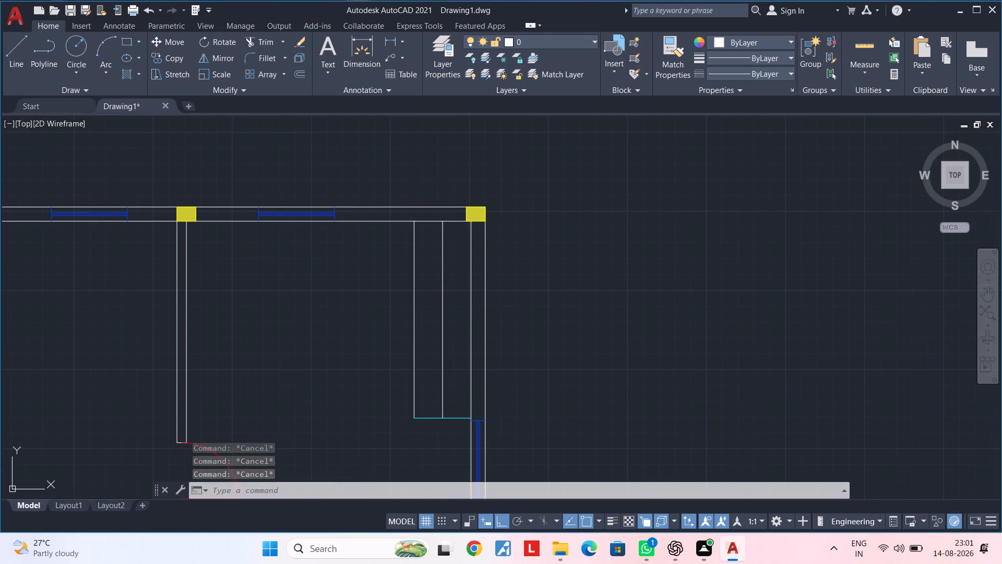
{"action": "key", "text": "Escape"}
With Ortho off, draw a slightly slanted line about 2'-3" long across the centre line near the strip's north end.
{"action": "scroll", "coordinate": [432, 251], "scroll_direction": "up", "scroll_amount": 1}
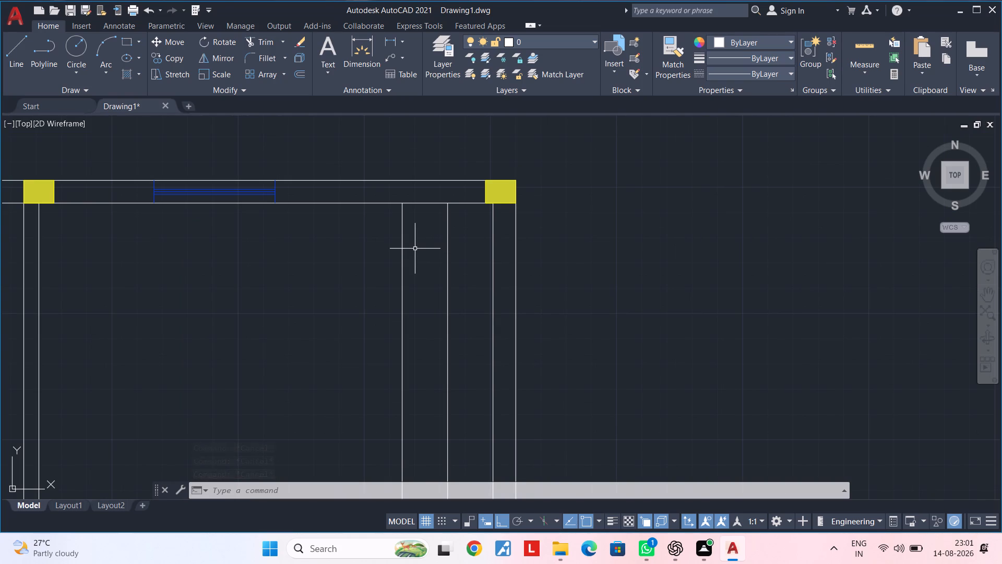
{"action": "key", "text": "l"}
{"action": "key", "text": "space"}
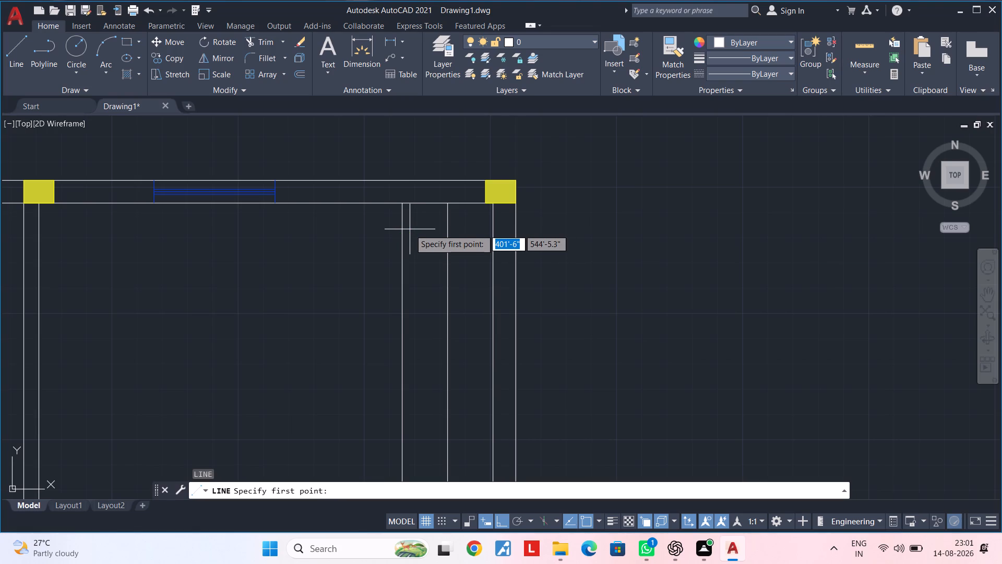
{"action": "left_click", "coordinate": [409, 226]}
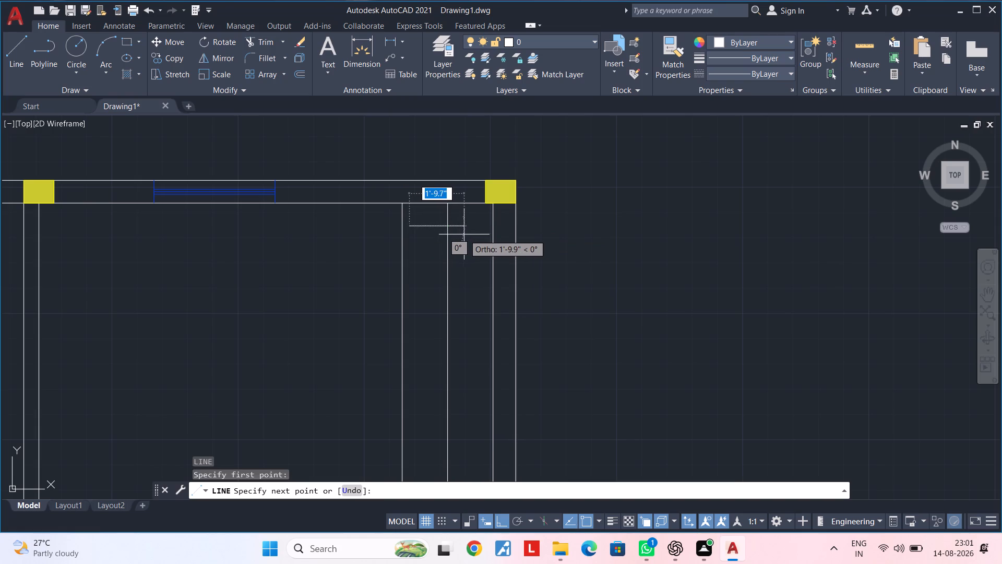
{"action": "key", "text": "F8"}
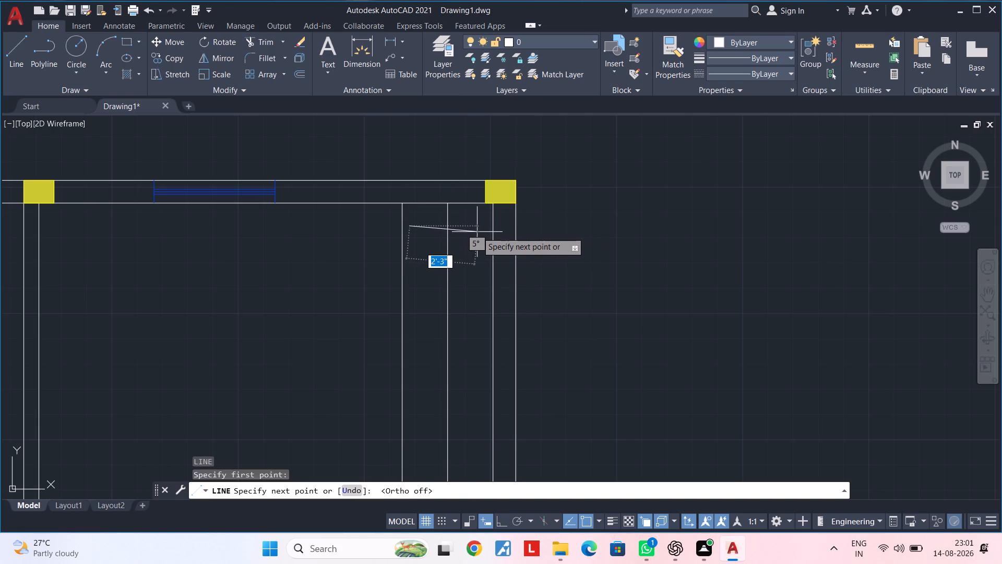
{"action": "left_click", "coordinate": [480, 232]}
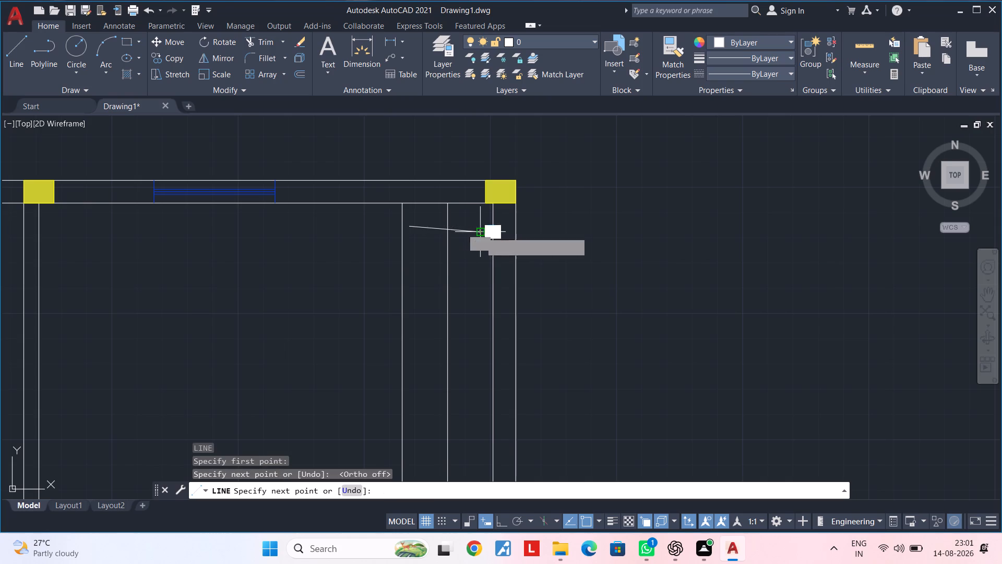
{"action": "key", "text": "Escape"}
{"action": "key", "text": "Escape"}
{"action": "middle_click_drag", "start_coordinate": [461, 257], "coordinate": [471, 255]}
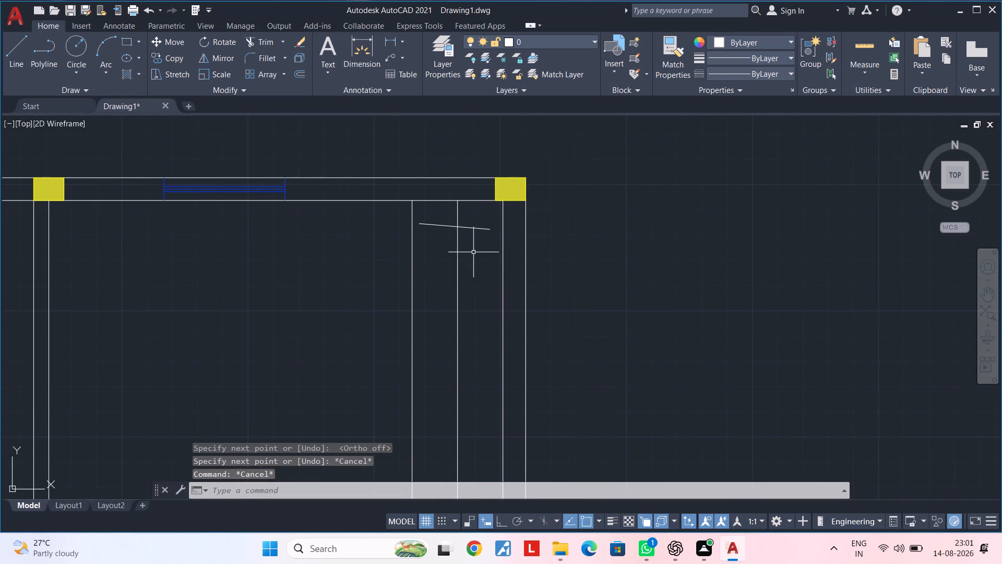
{"action": "key", "text": "Escape"}
{"action": "key", "text": "Escape"}
{"action": "key", "text": "Escape"}
{"action": "key", "text": "Escape"}
Draw a second line about 2'-4" long just below the first, slanting the opposite way across the centre line.
{"action": "key", "text": "l"}
{"action": "key", "text": "space"}
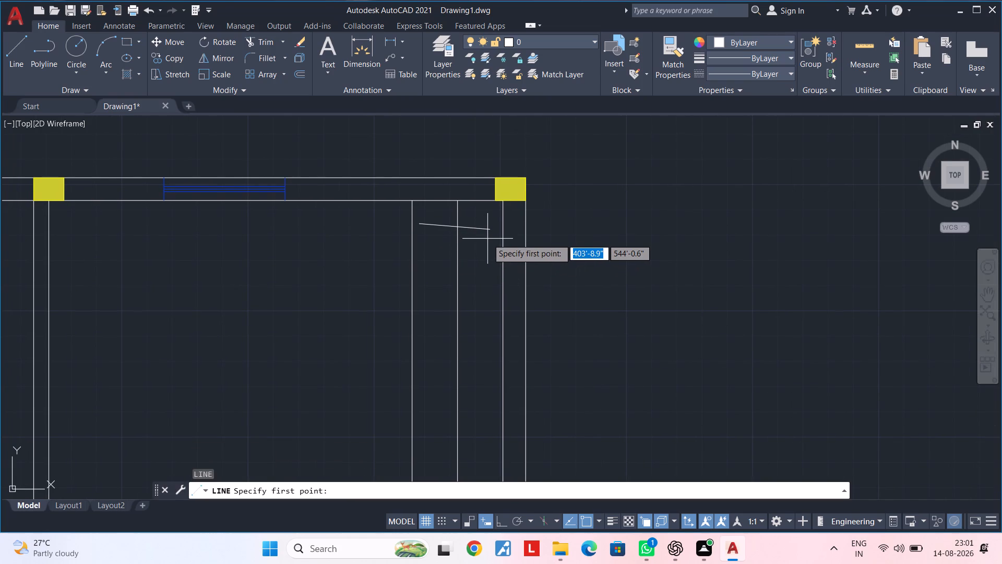
{"action": "left_click", "coordinate": [489, 242]}
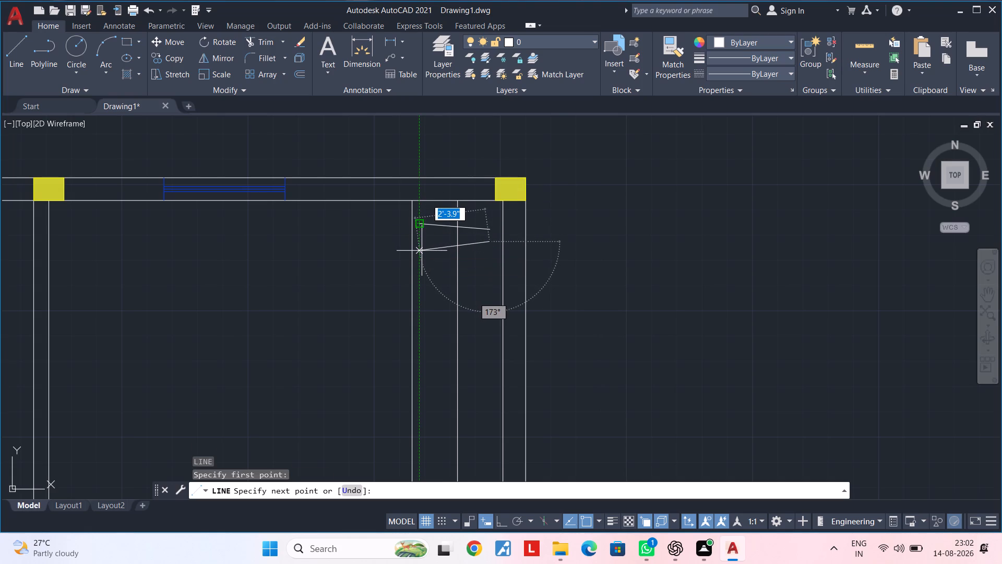
{"action": "left_click", "coordinate": [422, 251]}
{"action": "key", "text": "Escape"}
{"action": "key", "text": "Escape"}
{"action": "middle_click", "coordinate": [451, 265]}
{"action": "key", "text": "Escape"}
{"action": "key", "text": "Escape"}
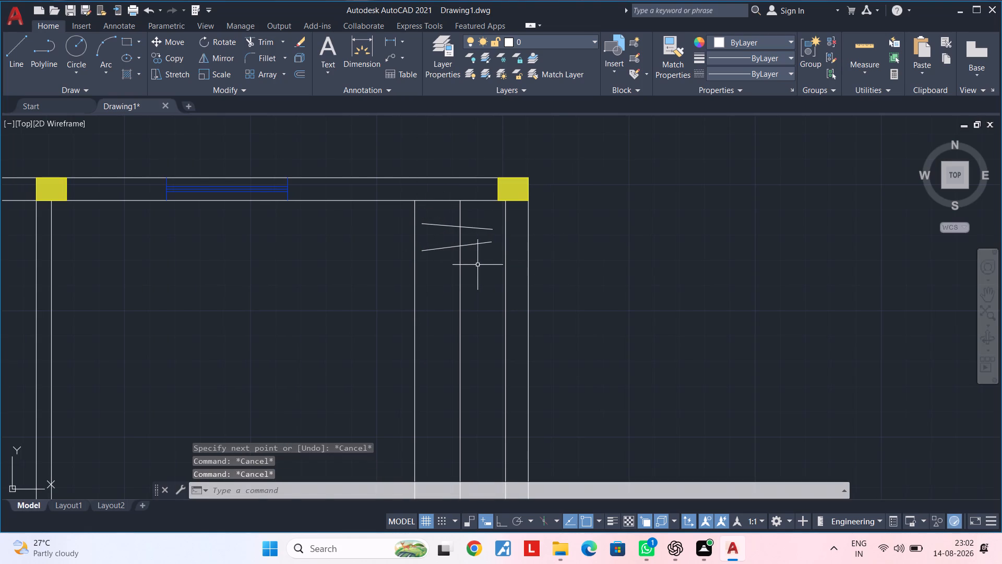
Copy the two slanted lines south along the centre line twice, at offsets of 1'-6" and 3'-0".
{"action": "left_click", "coordinate": [482, 265]}
{"action": "left_click", "coordinate": [475, 221]}
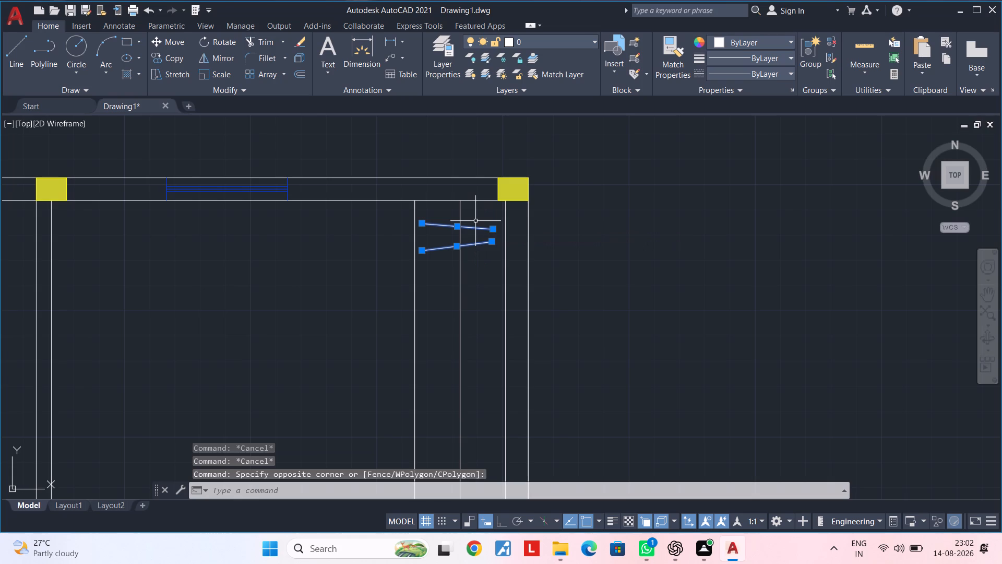
{"action": "key", "text": "c"}
{"action": "key", "text": "o"}
{"action": "key", "text": "space"}
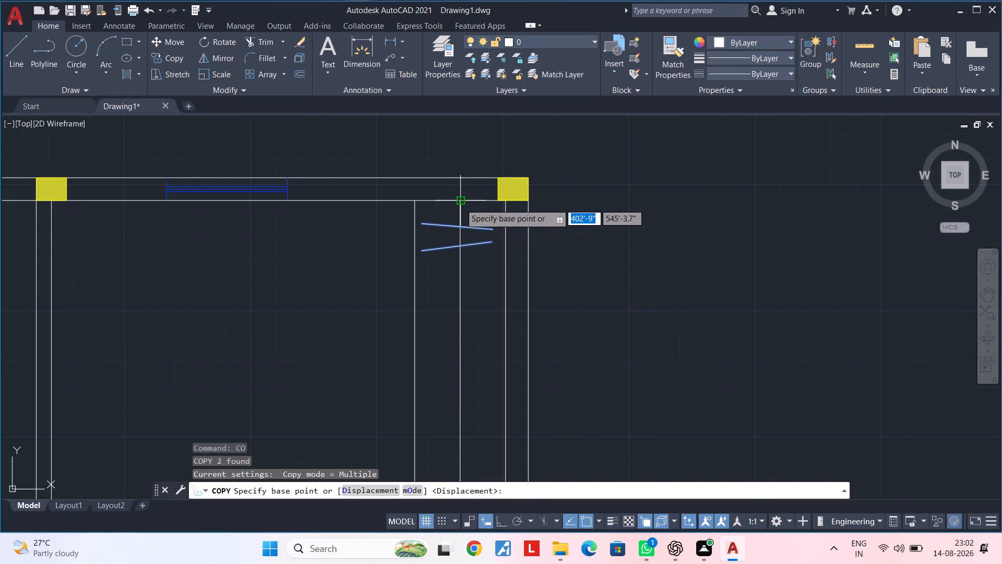
{"action": "left_click", "coordinate": [460, 204]}
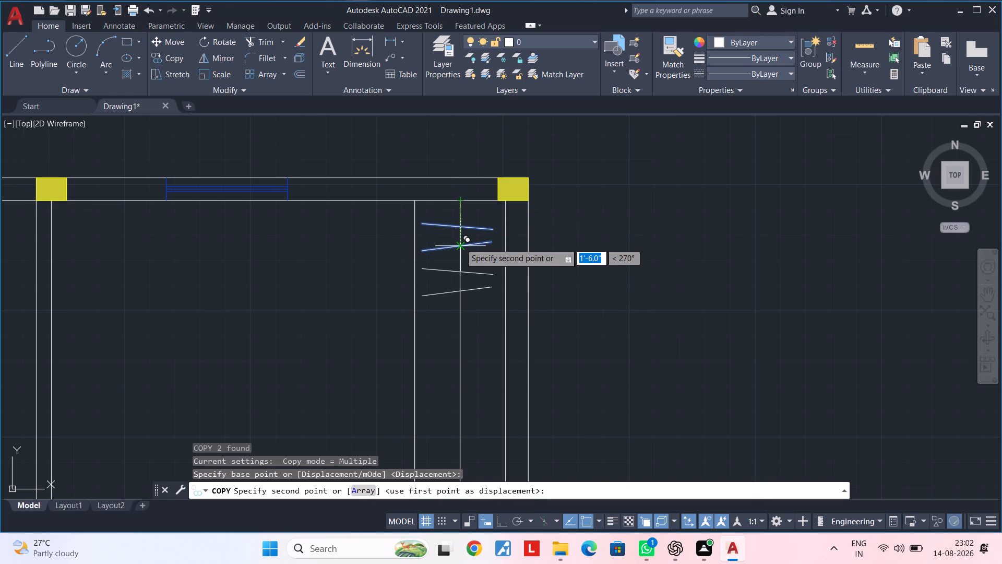
{"action": "left_click", "coordinate": [460, 243]}
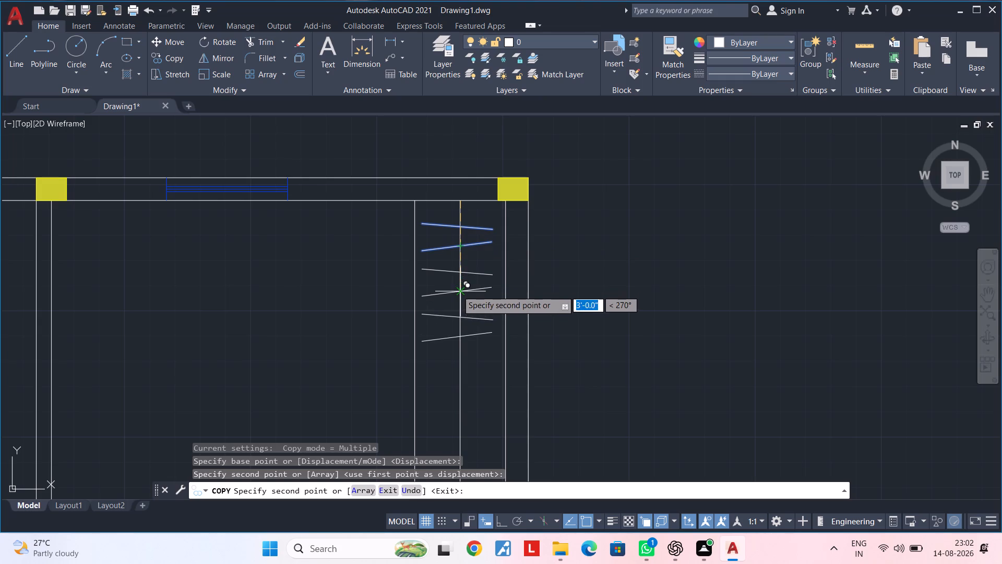
{"action": "left_click", "coordinate": [457, 291]}
{"action": "middle_click_drag", "start_coordinate": [457, 290], "coordinate": [459, 213]}
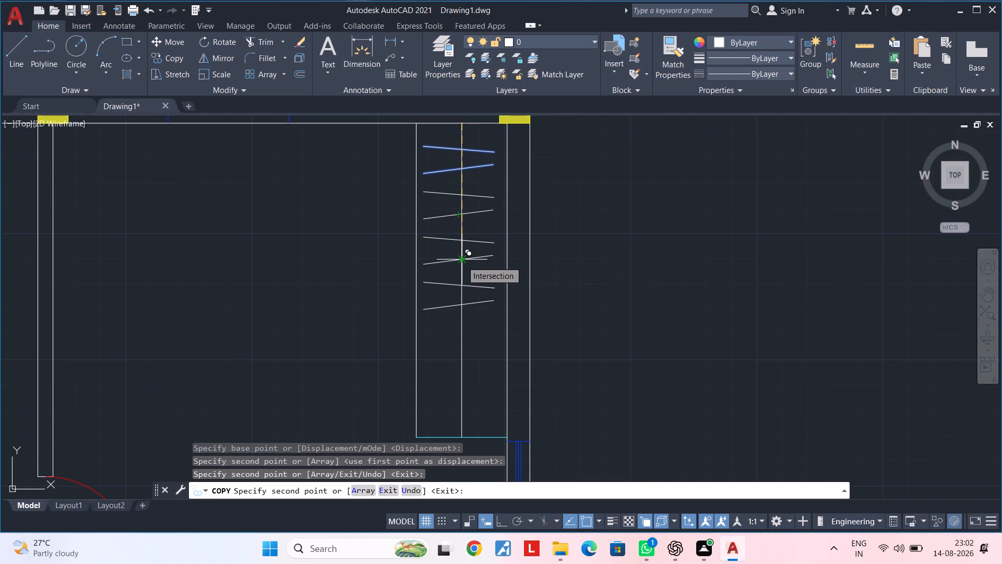
{"action": "key", "text": "Escape"}
{"action": "key", "text": "Escape"}
{"action": "key", "text": "Escape"}
{"action": "middle_click_drag", "start_coordinate": [462, 261], "coordinate": [461, 267]}
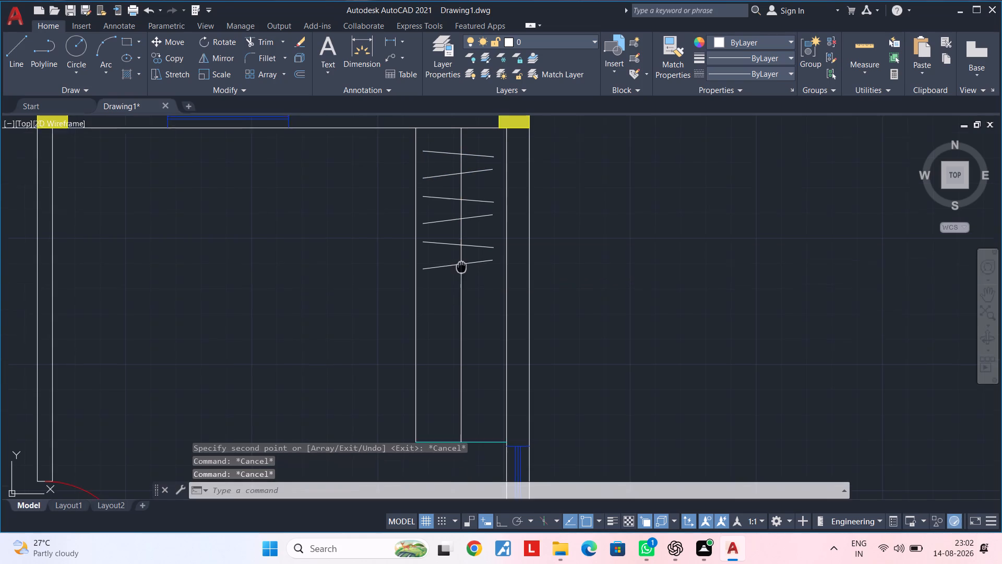
{"action": "middle_click_drag", "start_coordinate": [461, 267], "coordinate": [450, 313]}
{"action": "key", "text": "Escape"}
{"action": "key", "text": "Escape"}
{"action": "key", "text": "Escape"}
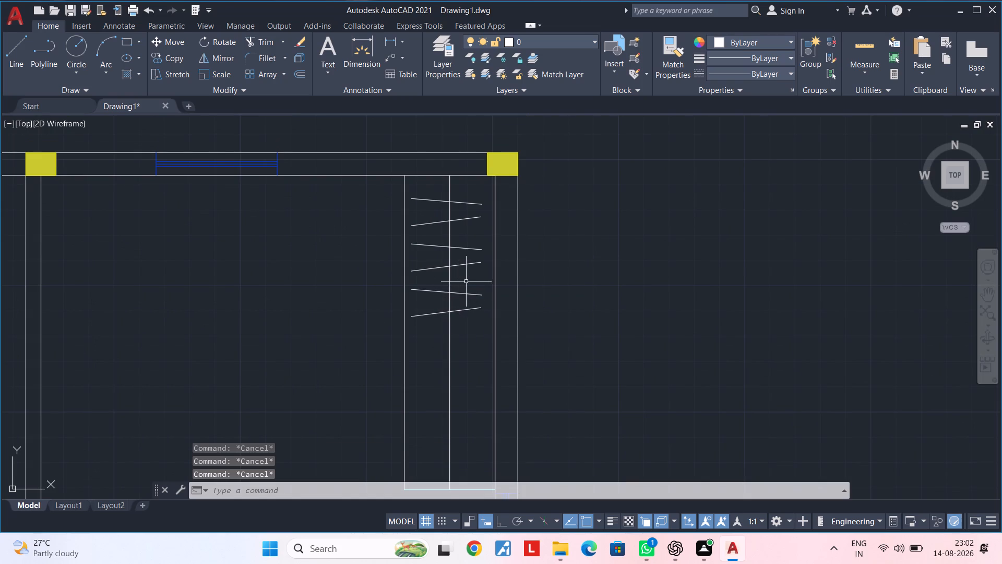
Delete the southernmost pair of slanted lines in the strip.
{"action": "left_click", "coordinate": [467, 281]}
{"action": "left_click", "coordinate": [460, 312]}
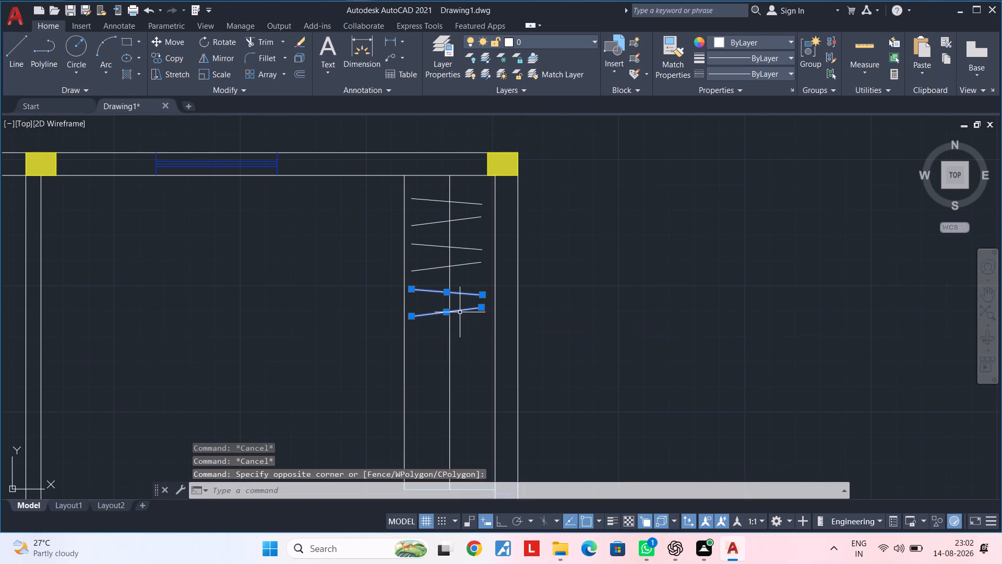
{"action": "key", "text": "Delete"}
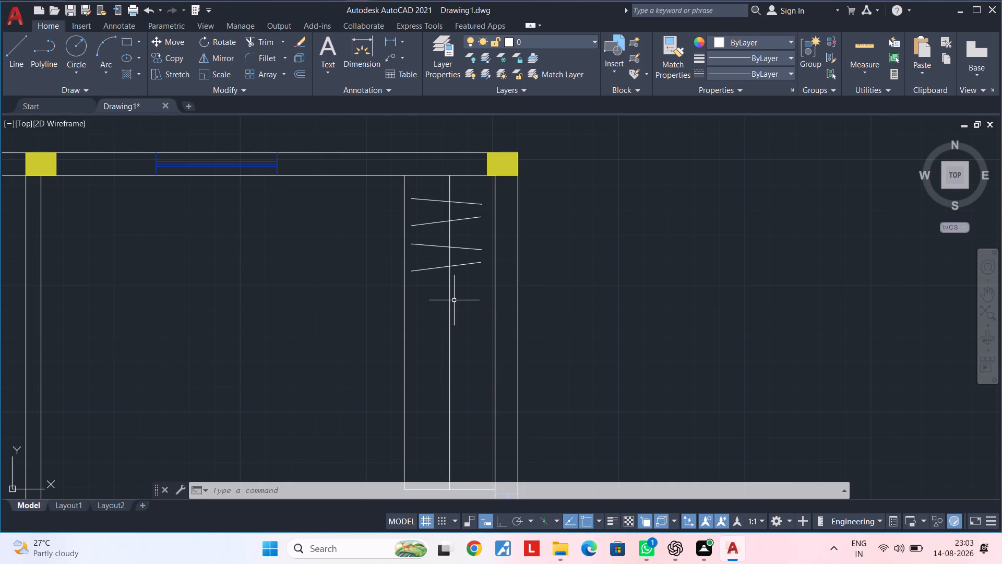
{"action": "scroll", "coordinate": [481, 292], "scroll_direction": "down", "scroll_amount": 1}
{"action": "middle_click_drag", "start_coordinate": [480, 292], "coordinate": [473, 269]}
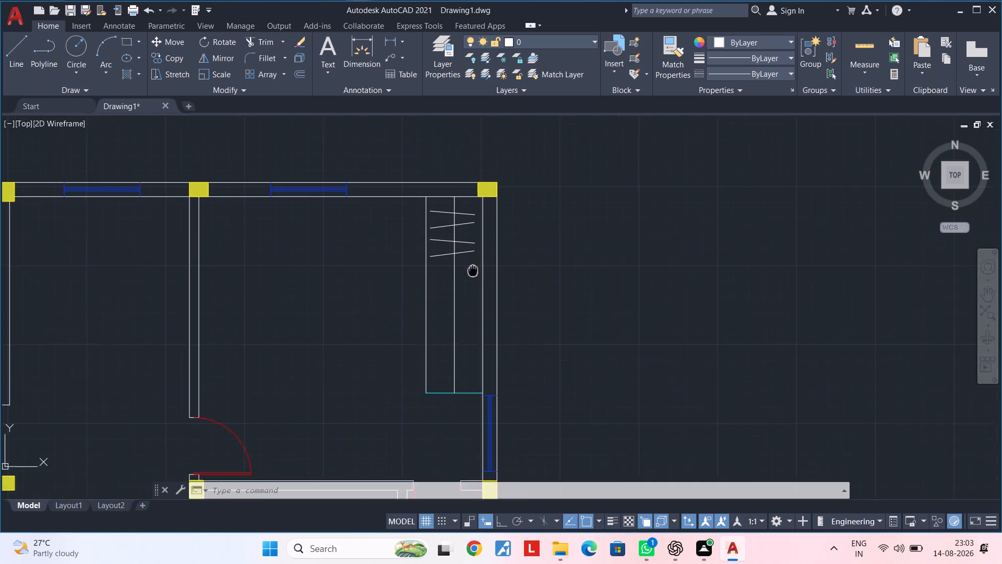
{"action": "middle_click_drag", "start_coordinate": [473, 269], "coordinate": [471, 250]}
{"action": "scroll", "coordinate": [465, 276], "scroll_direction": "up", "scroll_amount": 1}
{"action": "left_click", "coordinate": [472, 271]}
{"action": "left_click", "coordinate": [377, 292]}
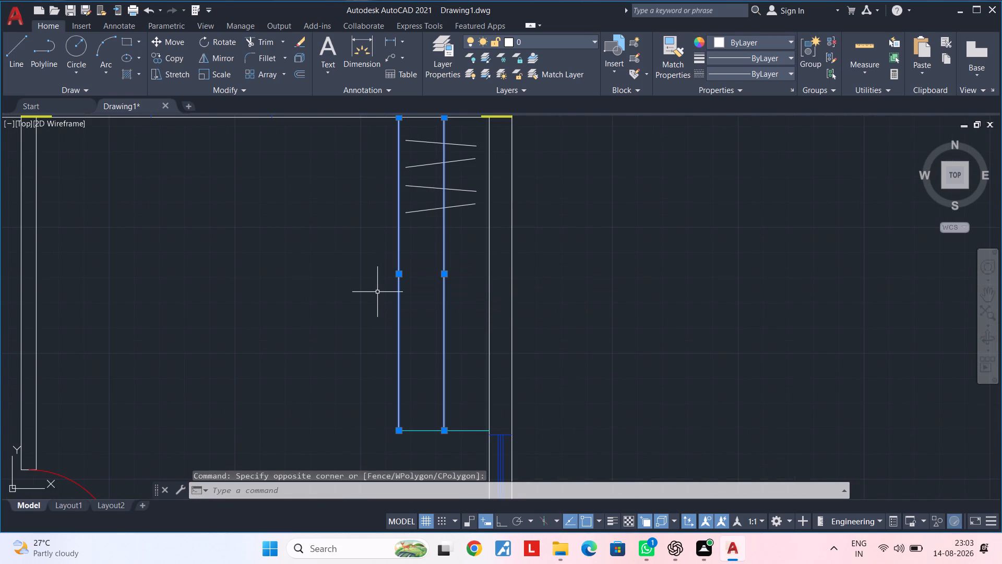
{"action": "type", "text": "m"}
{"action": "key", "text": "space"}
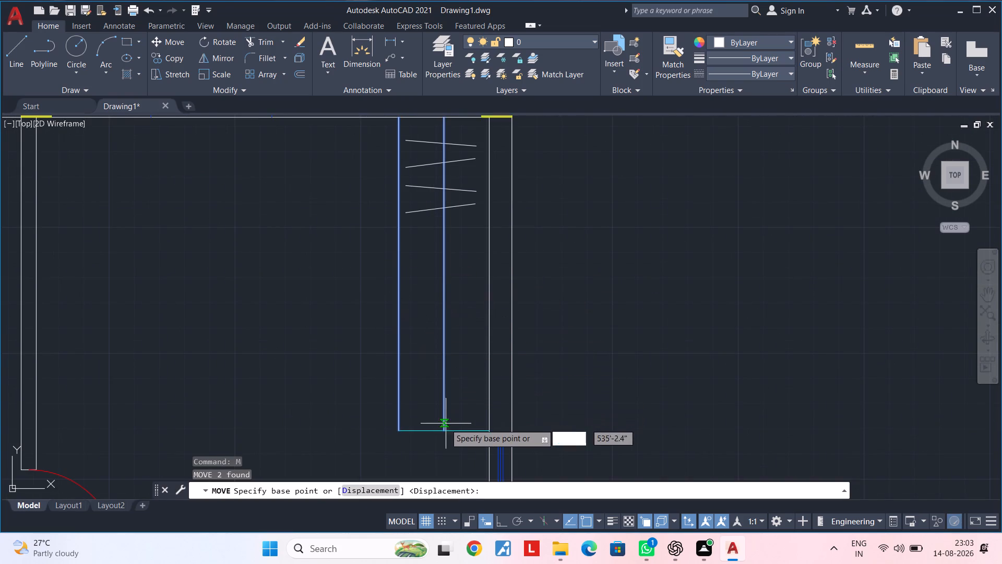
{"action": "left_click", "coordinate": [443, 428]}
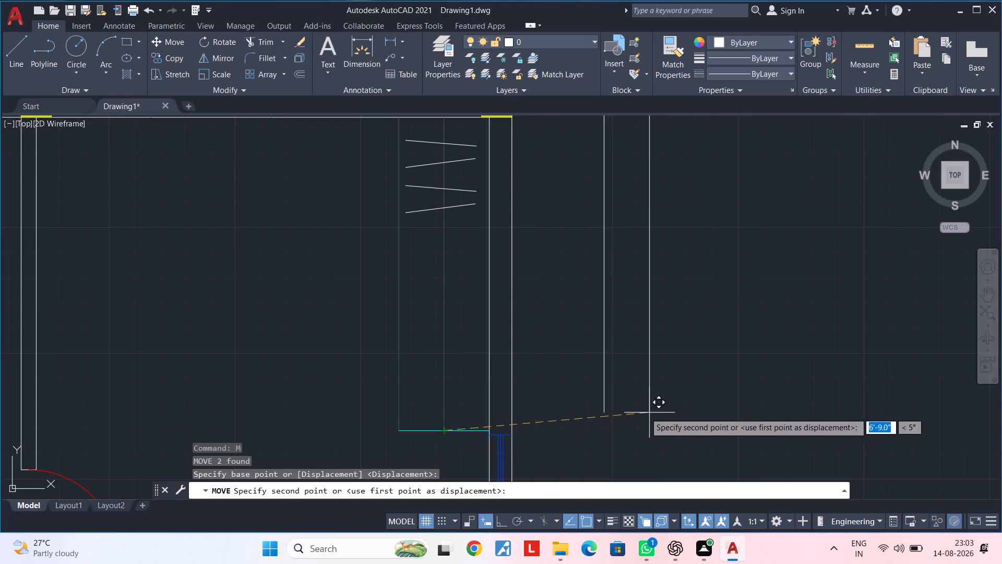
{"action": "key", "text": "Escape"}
Move the strip's two long vertical lines and all four slanted lines east, out of the room into empty space outside the east wall.
{"action": "middle_click_drag", "start_coordinate": [468, 349], "coordinate": [469, 474]}
{"action": "left_click", "coordinate": [465, 258]}
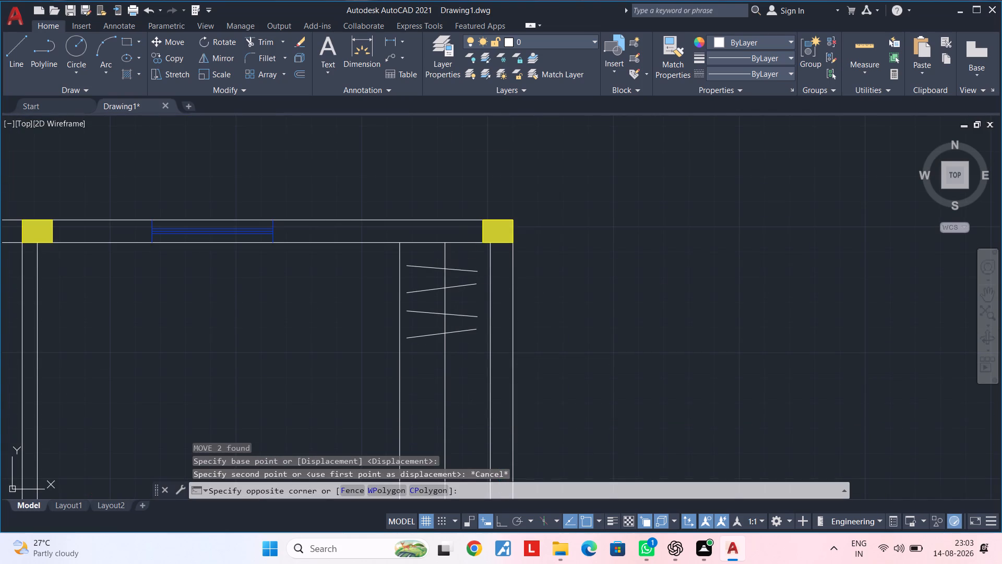
{"action": "left_click", "coordinate": [385, 323]}
{"action": "middle_click_drag", "start_coordinate": [417, 326], "coordinate": [399, 278]}
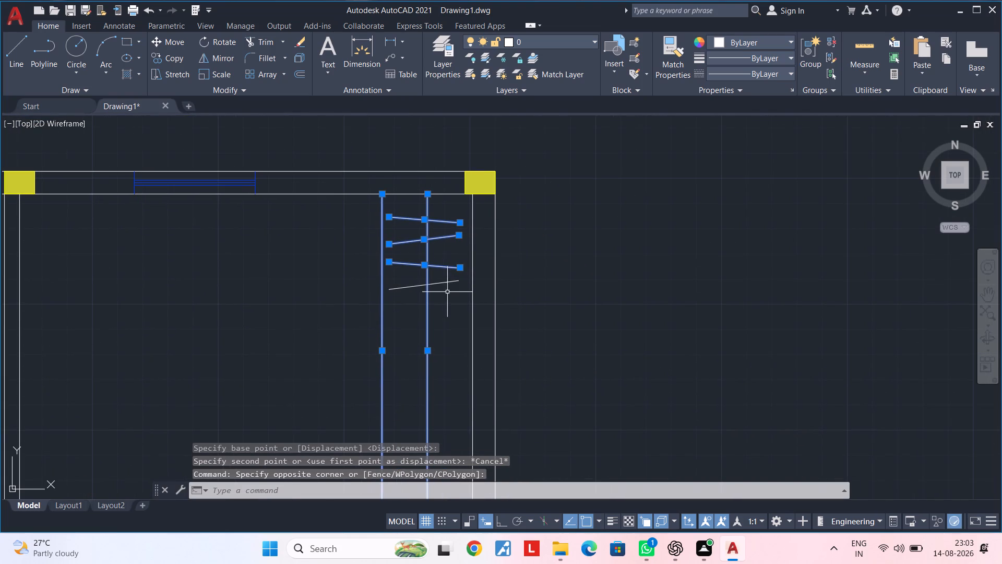
{"action": "left_click", "coordinate": [447, 293]}
{"action": "left_click", "coordinate": [409, 282]}
{"action": "scroll", "coordinate": [426, 313], "scroll_direction": "down", "scroll_amount": 1}
{"action": "middle_click_drag", "start_coordinate": [426, 309], "coordinate": [445, 235]}
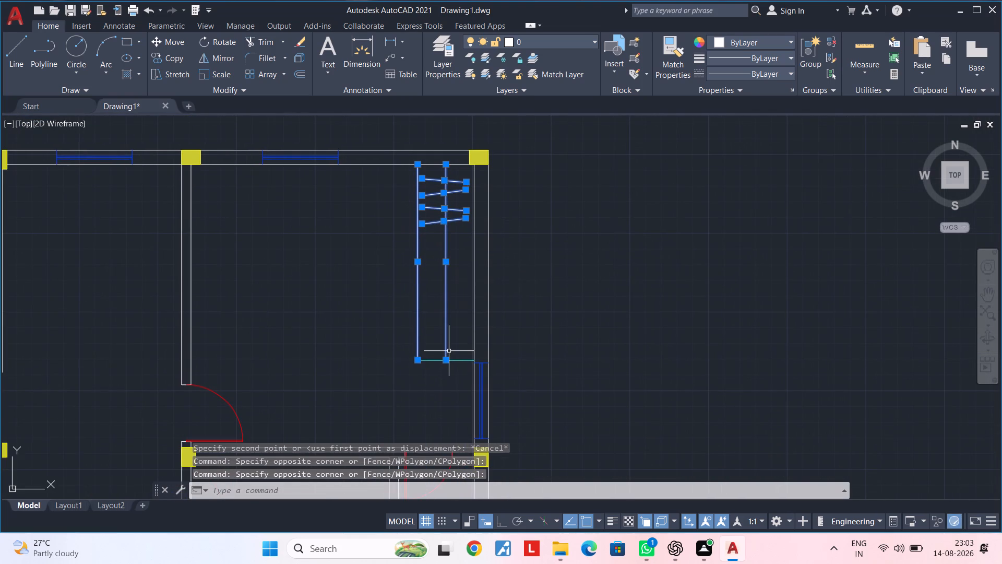
{"action": "type", "text": "m"}
{"action": "key", "text": "space"}
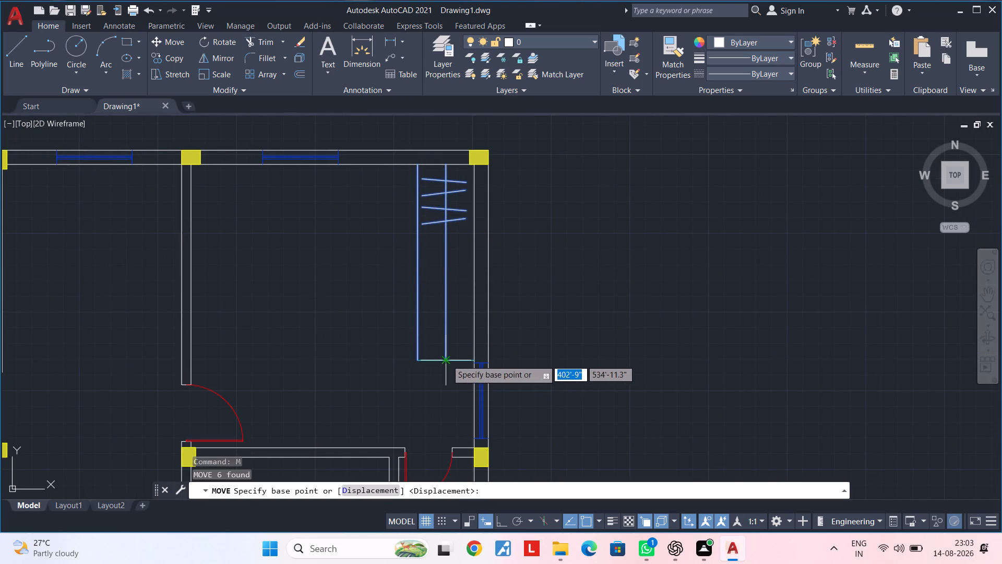
{"action": "left_click", "coordinate": [447, 360]}
{"action": "left_click", "coordinate": [677, 359]}
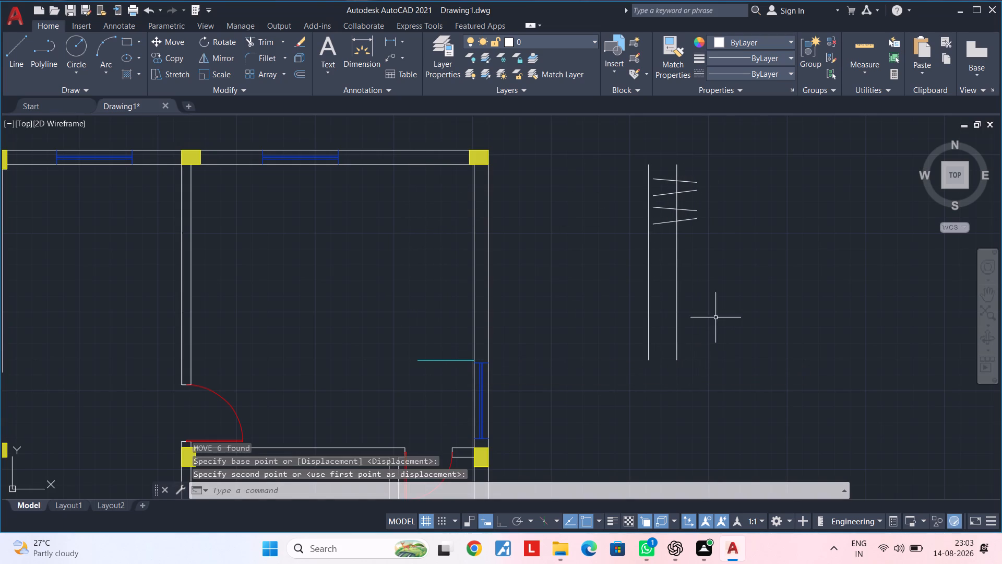
{"action": "key", "text": "Escape"}
{"action": "key", "text": "Escape"}
{"action": "middle_click_drag", "start_coordinate": [726, 288], "coordinate": [655, 324]}
{"action": "key", "text": "Escape"}
{"action": "key", "text": "Escape"}
{"action": "middle_click_drag", "start_coordinate": [638, 301], "coordinate": [639, 280]}
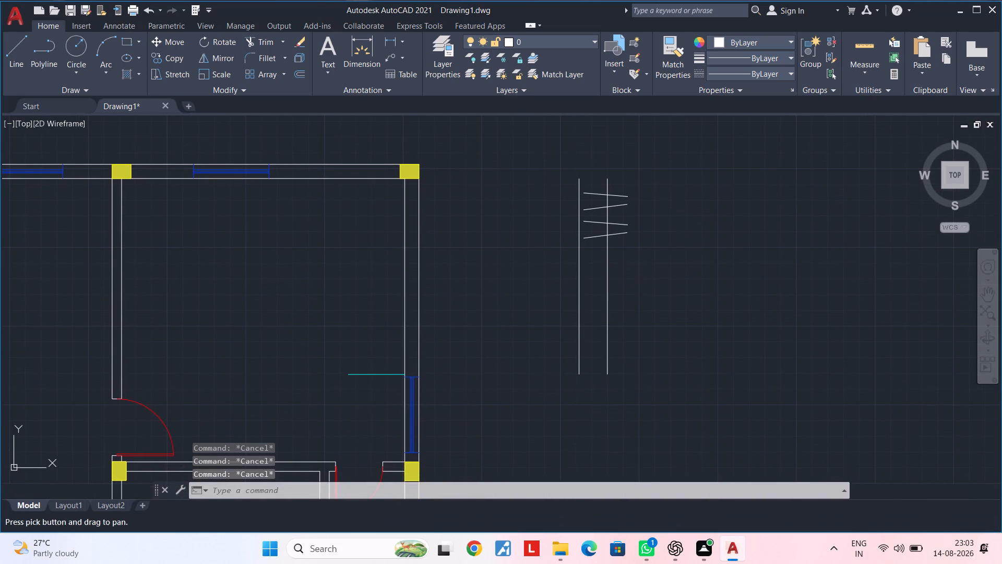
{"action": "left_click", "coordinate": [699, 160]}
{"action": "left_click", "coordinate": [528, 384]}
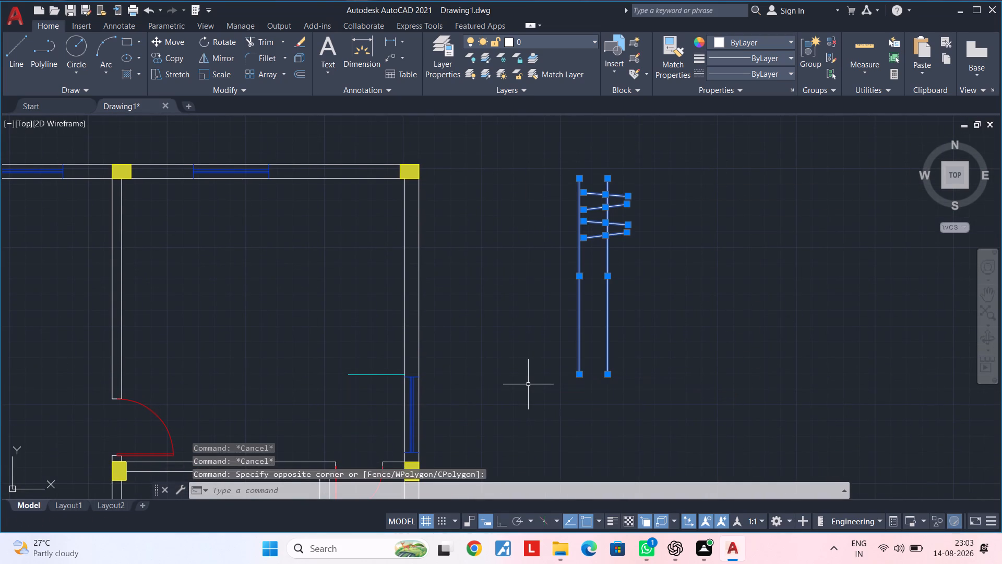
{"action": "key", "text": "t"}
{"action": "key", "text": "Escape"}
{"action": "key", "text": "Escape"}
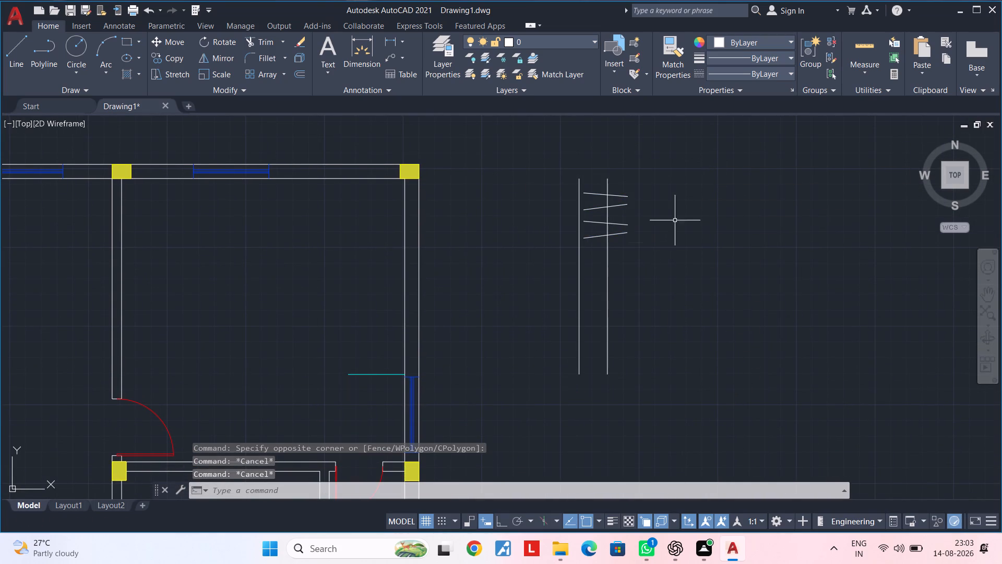
With Ortho on, rotate the six wardrobe lines 90° counterclockwise about the south end of the western long line.
{"action": "left_click", "coordinate": [686, 166]}
{"action": "left_click", "coordinate": [511, 409]}
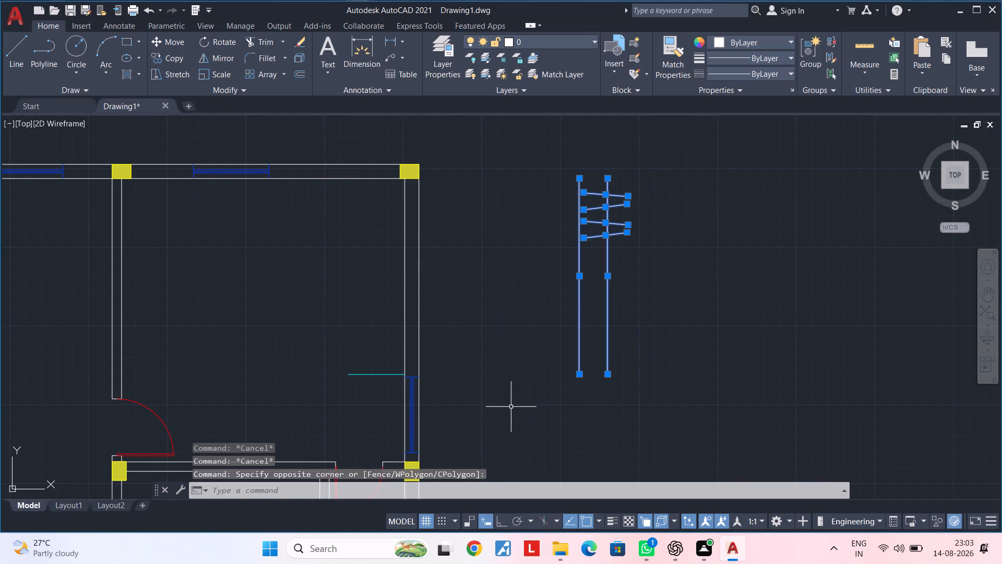
{"action": "type", "text": "ro"}
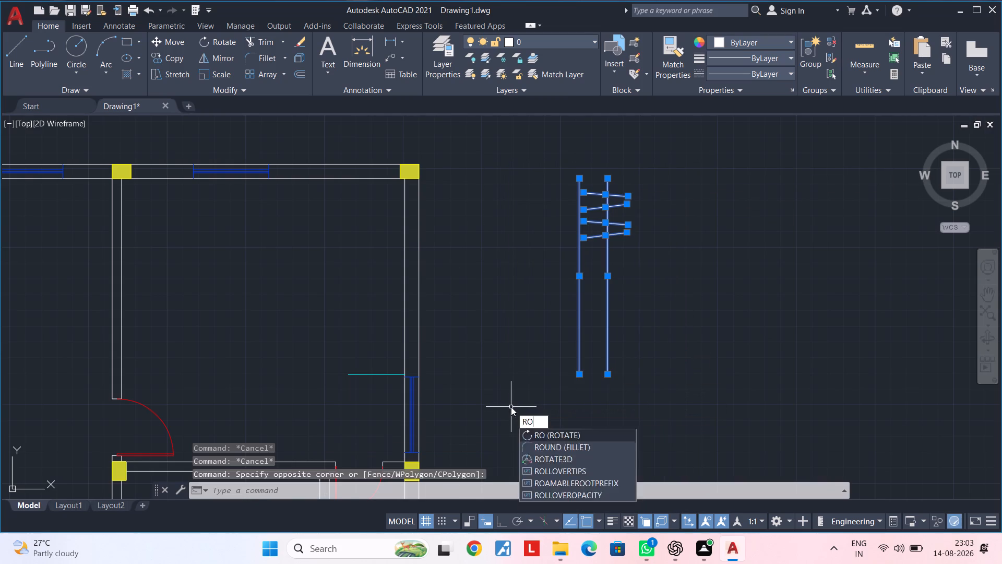
{"action": "key", "text": "space"}
{"action": "left_click", "coordinate": [495, 525]}
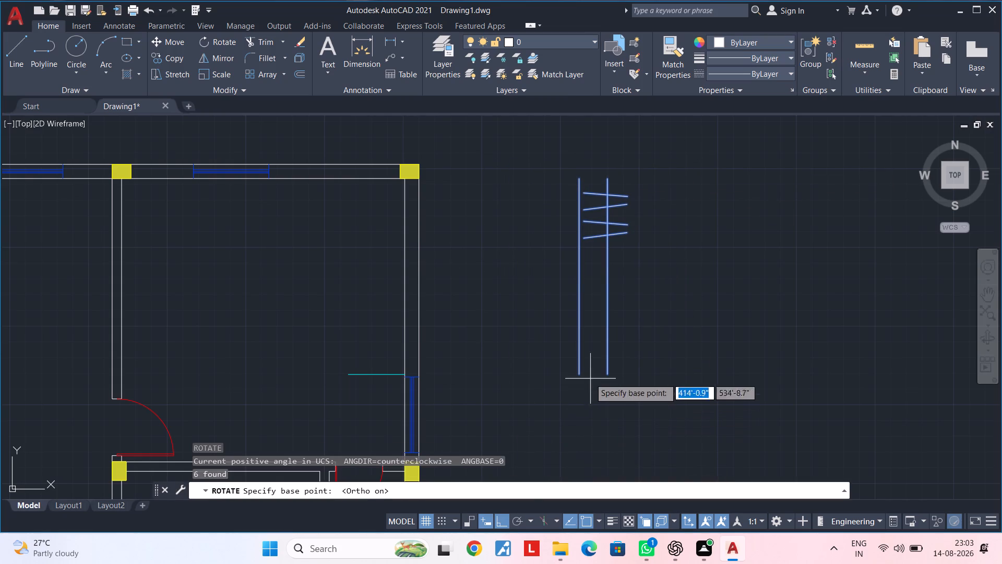
{"action": "left_click", "coordinate": [578, 373]}
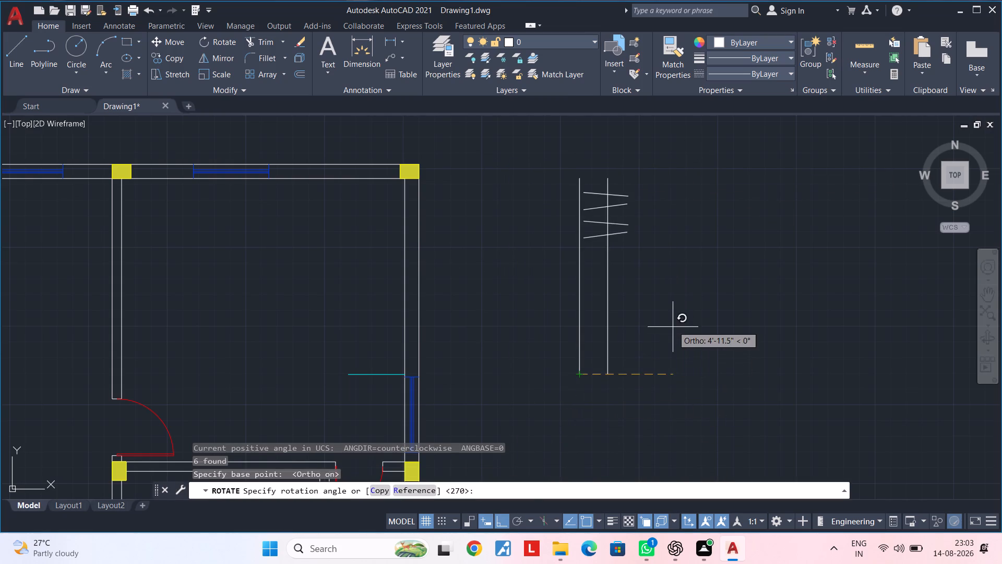
{"action": "left_click", "coordinate": [565, 289]}
{"action": "key", "text": "Escape"}
Move the rotated wardrobe lines horizontally east until they lie clear of the building's east wall.
{"action": "scroll", "coordinate": [561, 311], "scroll_direction": "down", "scroll_amount": 1}
{"action": "middle_click_drag", "start_coordinate": [561, 311], "coordinate": [646, 304]}
{"action": "scroll", "coordinate": [586, 314], "scroll_direction": "up", "scroll_amount": 3}
{"action": "left_click", "coordinate": [385, 297]}
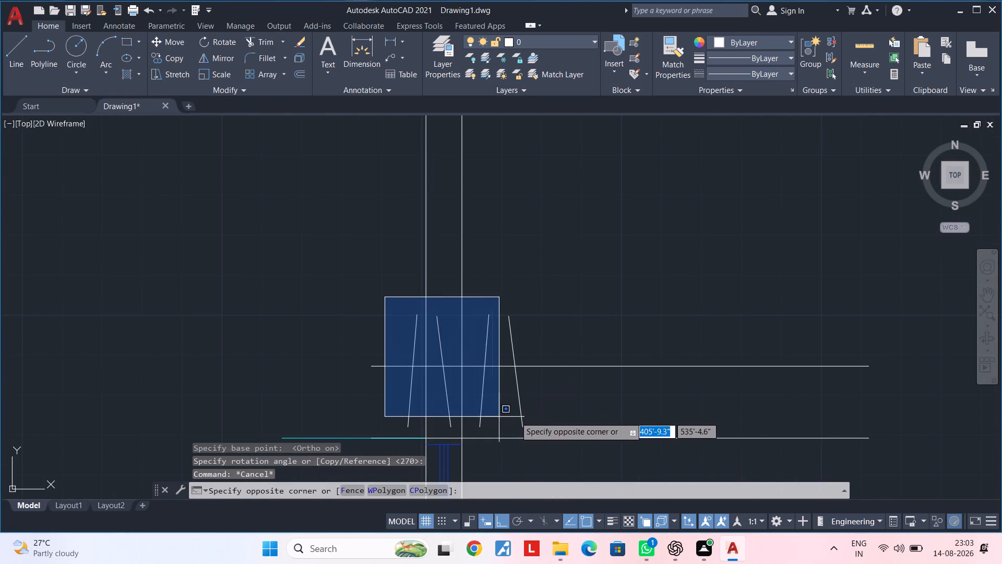
{"action": "scroll", "coordinate": [575, 427], "scroll_direction": "down", "scroll_amount": 1}
{"action": "middle_click_drag", "start_coordinate": [575, 427], "coordinate": [536, 309]}
{"action": "scroll", "coordinate": [607, 319], "scroll_direction": "up", "scroll_amount": 2}
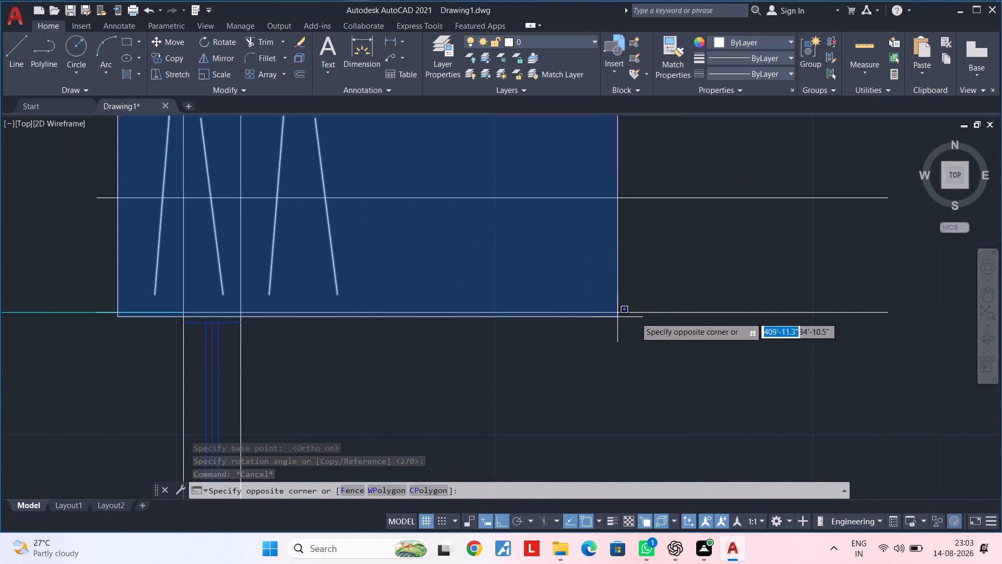
{"action": "left_click", "coordinate": [677, 318]}
{"action": "scroll", "coordinate": [627, 318], "scroll_direction": "down", "scroll_amount": 1}
{"action": "middle_click_drag", "start_coordinate": [627, 318], "coordinate": [816, 348]}
{"action": "left_click", "coordinate": [781, 263]}
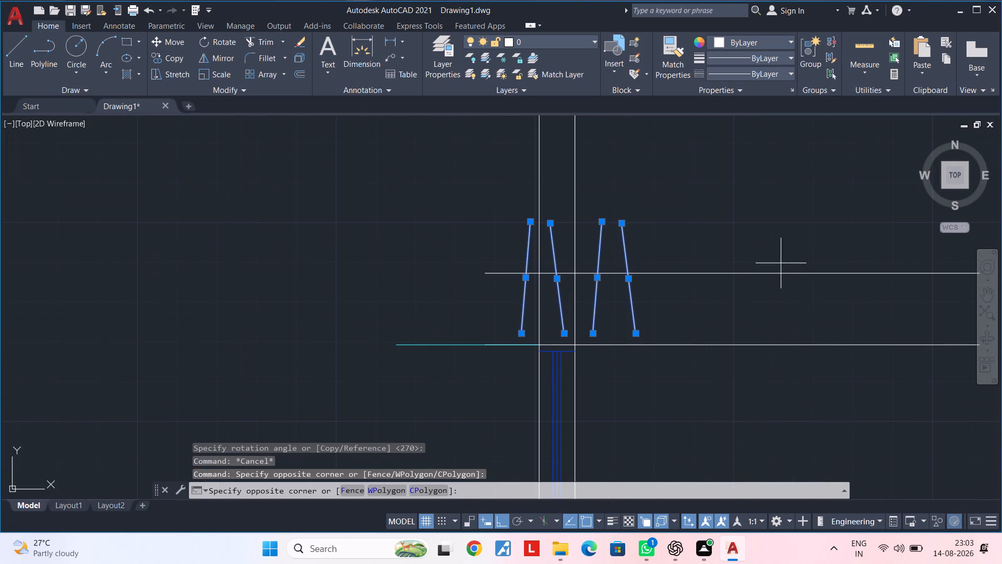
{"action": "left_click", "coordinate": [703, 362]}
{"action": "middle_click_drag", "start_coordinate": [703, 362], "coordinate": [563, 363]}
{"action": "scroll", "coordinate": [559, 363], "scroll_direction": "up", "scroll_amount": 1}
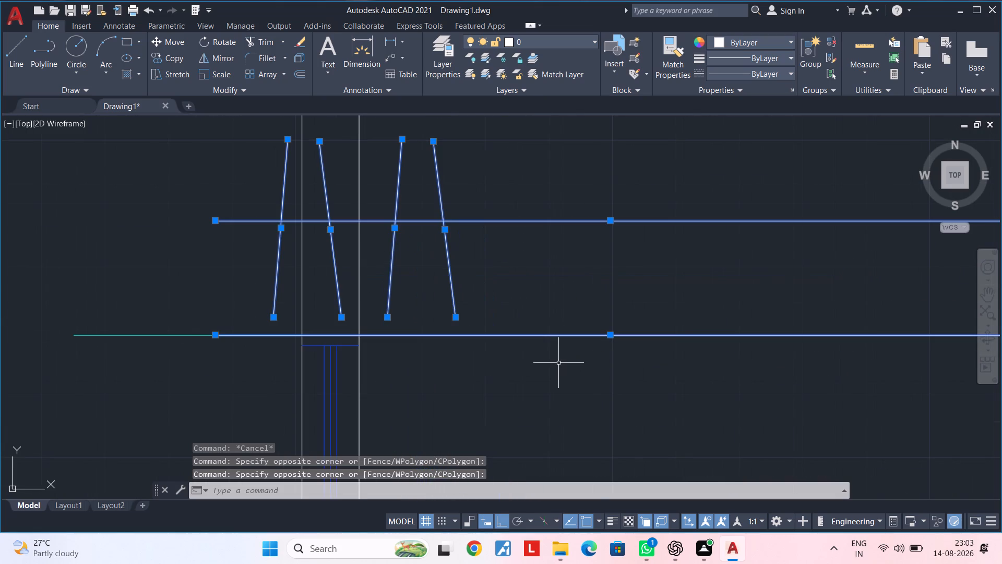
{"action": "type", "text": "m"}
{"action": "key", "text": "space"}
{"action": "scroll", "coordinate": [659, 373], "scroll_direction": "down", "scroll_amount": 1}
{"action": "middle_click_drag", "start_coordinate": [652, 373], "coordinate": [476, 367]}
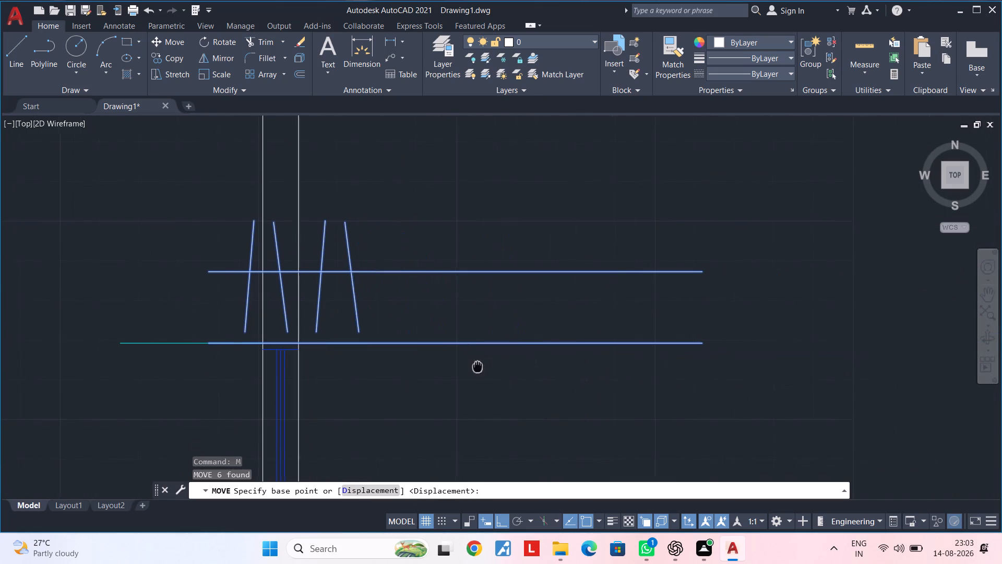
{"action": "middle_click_drag", "start_coordinate": [476, 367], "coordinate": [475, 367]}
{"action": "left_click", "coordinate": [703, 344]}
{"action": "scroll", "coordinate": [789, 346], "scroll_direction": "down", "scroll_amount": 3}
{"action": "middle_click_drag", "start_coordinate": [789, 346], "coordinate": [590, 346]}
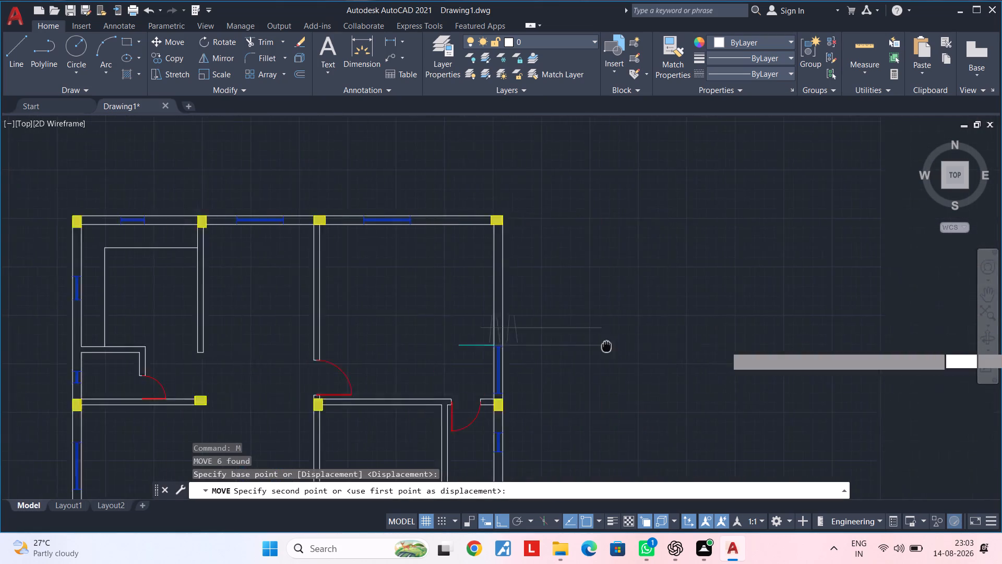
{"action": "middle_click_drag", "start_coordinate": [590, 346], "coordinate": [565, 346]}
{"action": "left_click", "coordinate": [627, 344]}
{"action": "key", "text": "Escape"}
Draw a vertical line about 2'-4.5" long across the upper horizontal line, just east of the fourth slanted line.
{"action": "scroll", "coordinate": [526, 350], "scroll_direction": "up", "scroll_amount": 2}
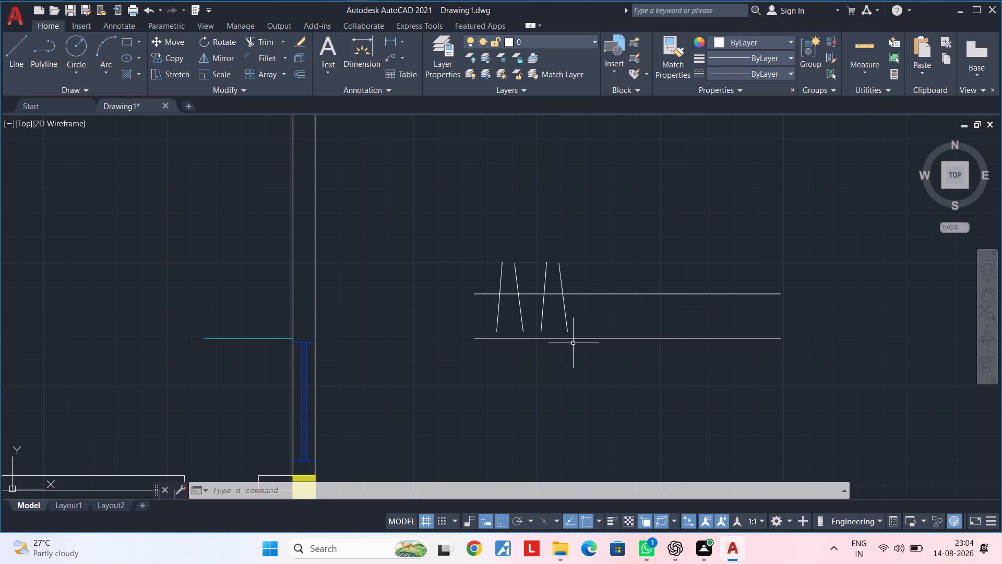
{"action": "scroll", "coordinate": [567, 345], "scroll_direction": "up", "scroll_amount": 1}
{"action": "middle_click_drag", "start_coordinate": [557, 355], "coordinate": [516, 391]}
{"action": "key", "text": "l"}
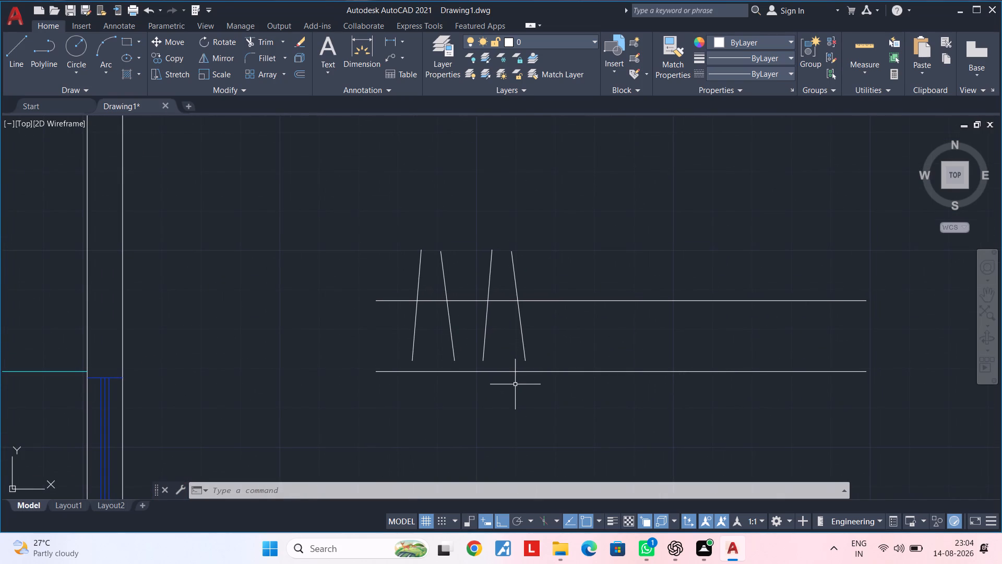
{"action": "key", "text": "space"}
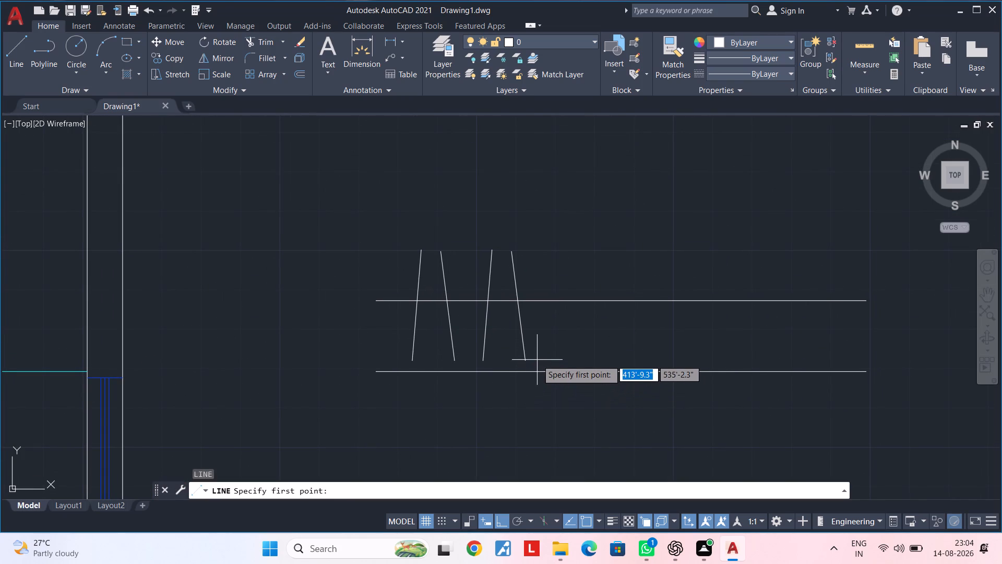
{"action": "left_click", "coordinate": [536, 361]}
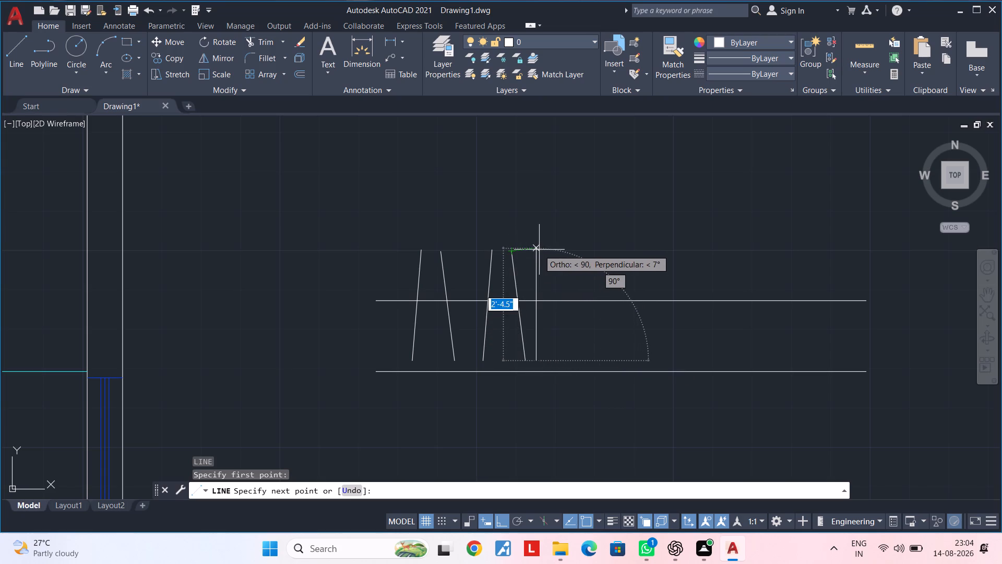
{"action": "left_click", "coordinate": [539, 250]}
{"action": "key", "text": "Escape"}
{"action": "key", "text": "Escape"}
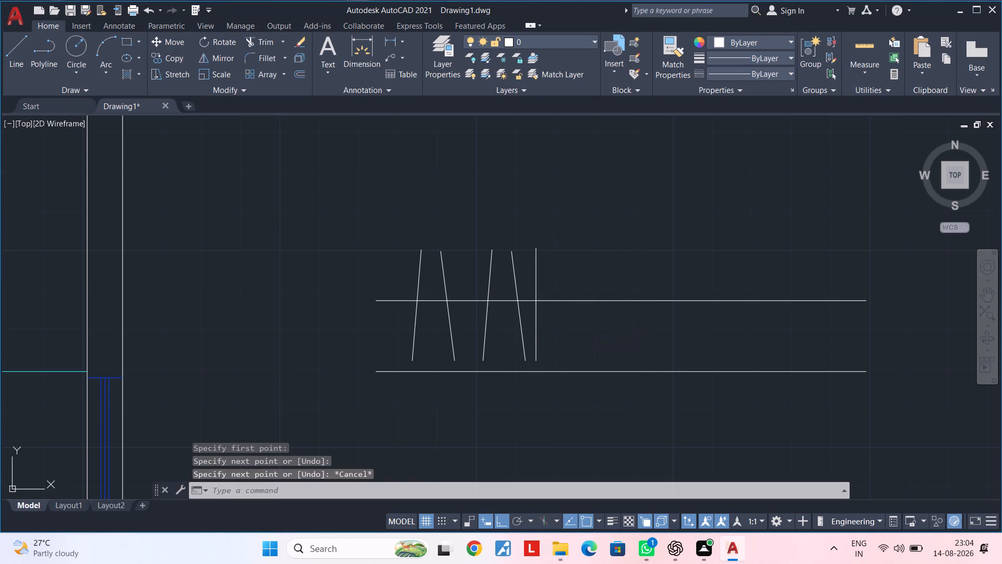
Copy the eastern pair of slanted lines about 1'-4" east along the upper horizontal line, just past the new vertical line.
{"action": "left_click", "coordinate": [521, 252]}
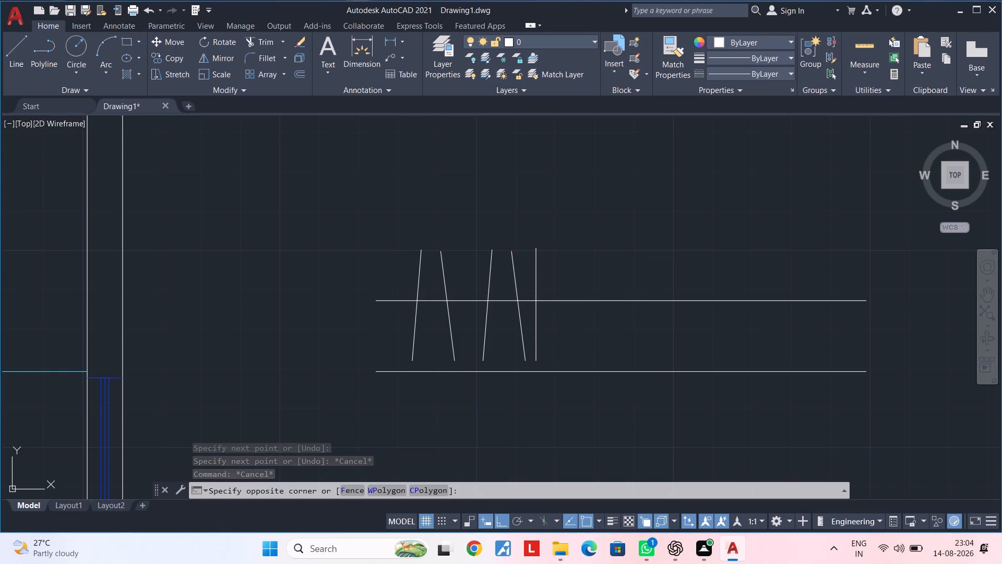
{"action": "left_click", "coordinate": [479, 265]}
{"action": "type", "text": "co"}
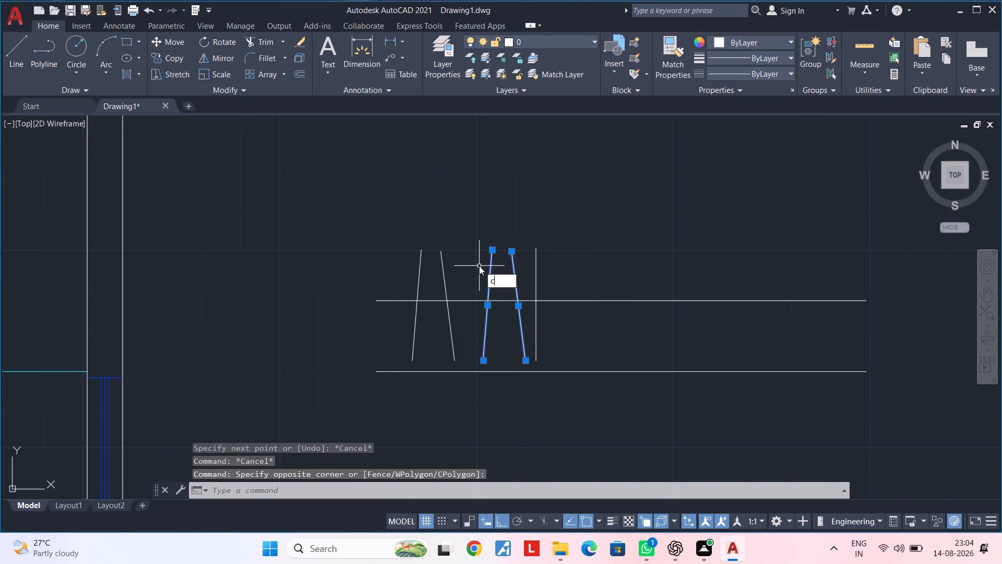
{"action": "key", "text": "space"}
{"action": "left_click", "coordinate": [486, 300]}
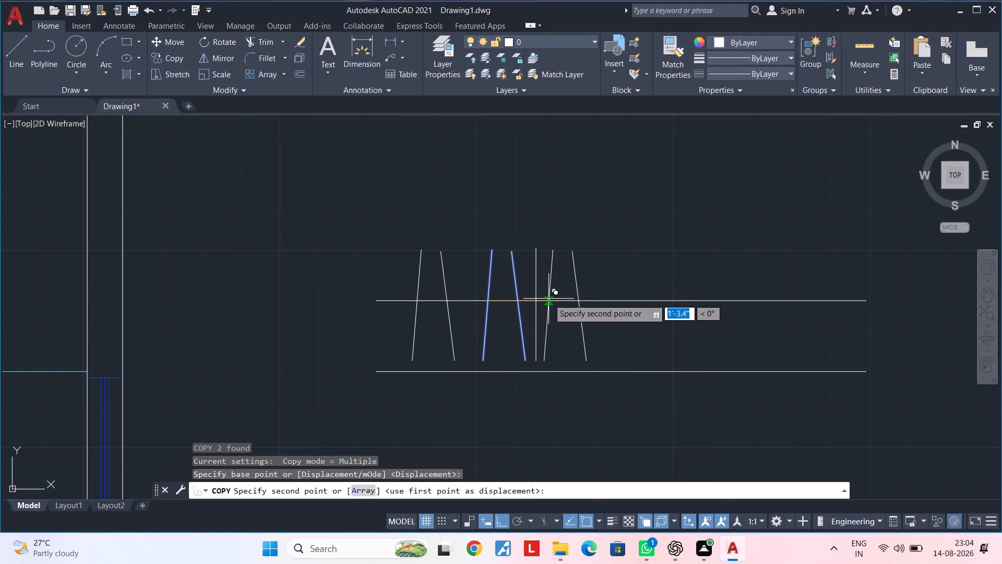
{"action": "left_click", "coordinate": [552, 299]}
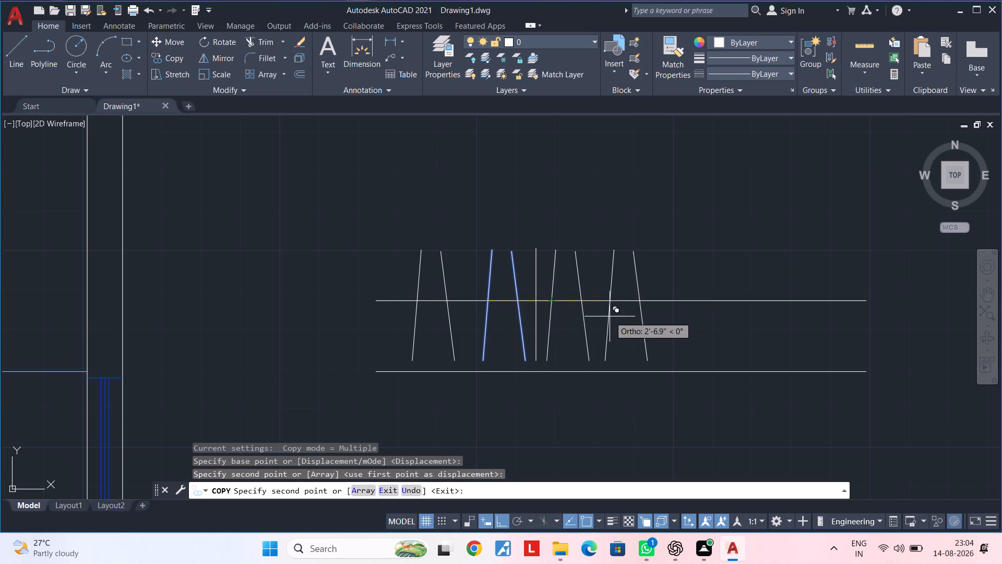
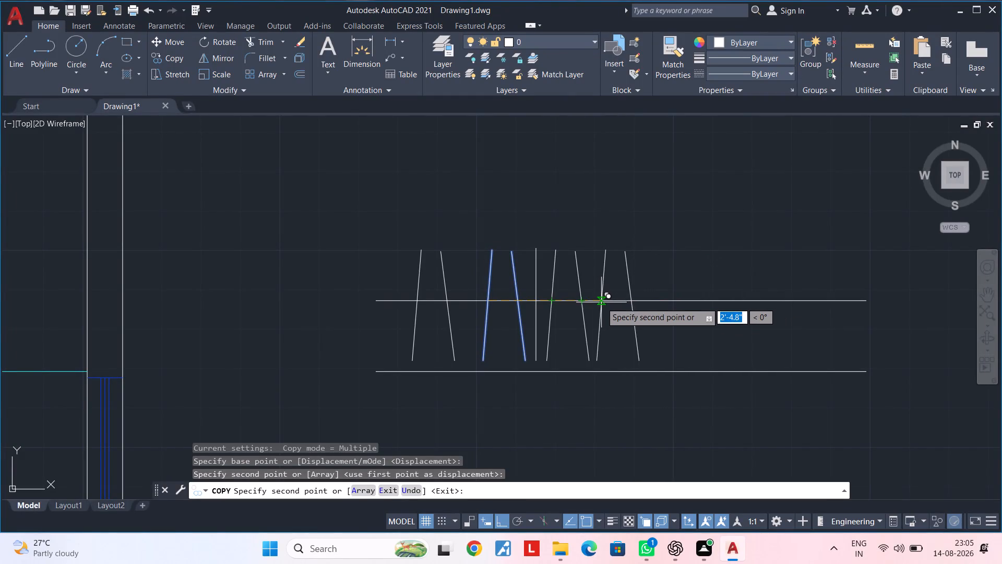
Place five more roughly evenly spaced copies of the slanted pair along the upper horizontal line, from about 2'-5" away to its east end.
{"action": "left_click", "coordinate": [603, 300]}
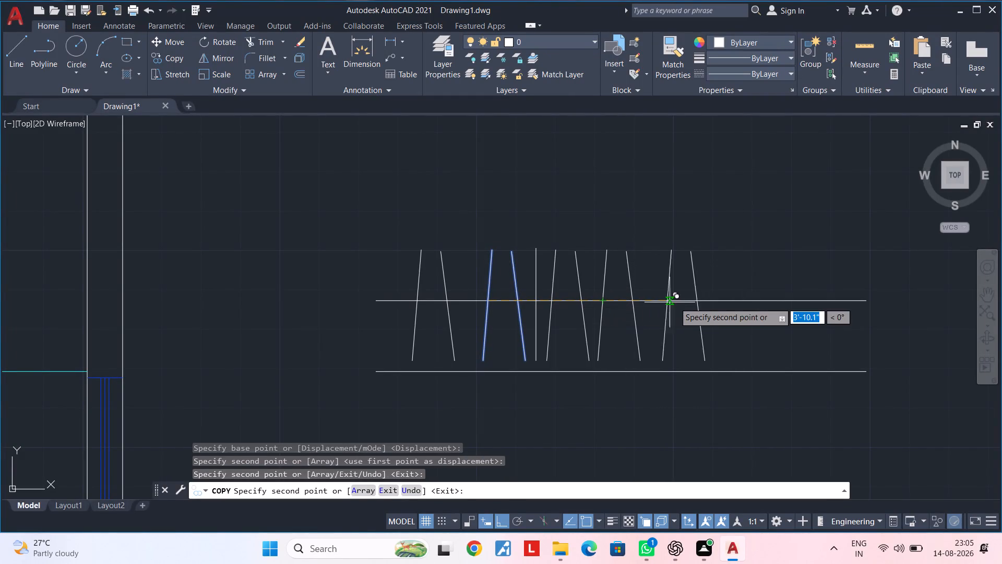
{"action": "left_click", "coordinate": [663, 303]}
{"action": "middle_click_drag", "start_coordinate": [709, 350], "coordinate": [421, 404]}
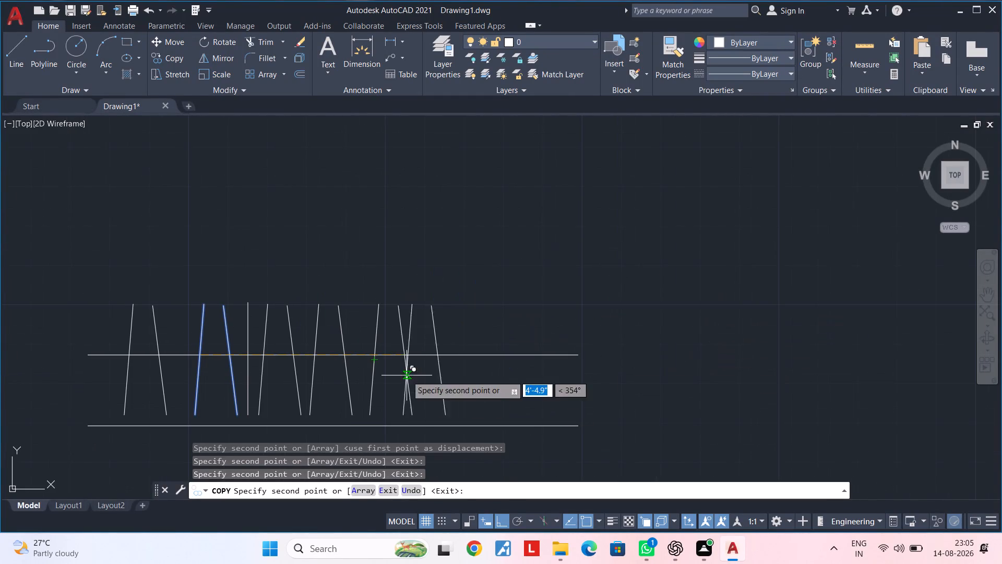
{"action": "left_click", "coordinate": [430, 355]}
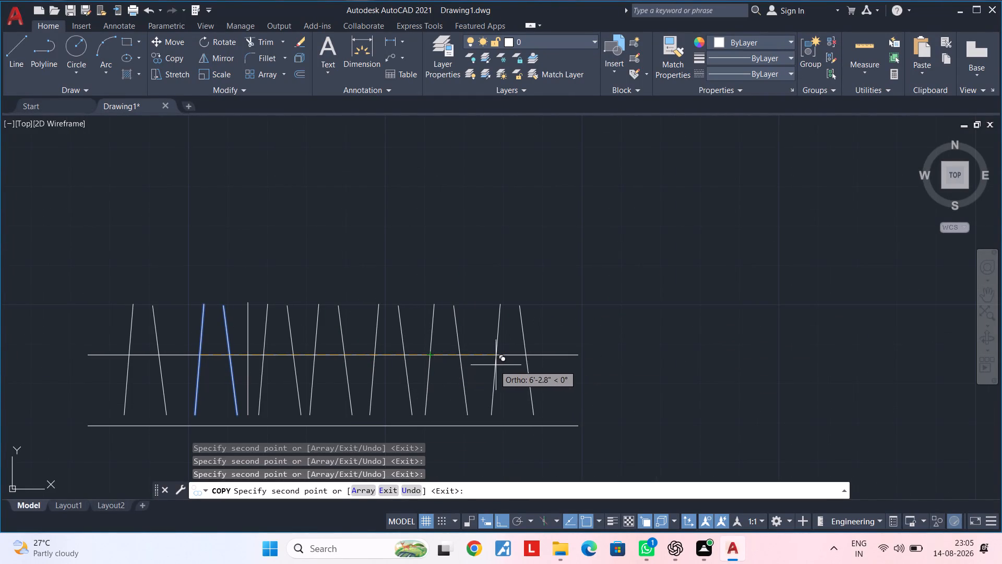
{"action": "left_click", "coordinate": [488, 355]}
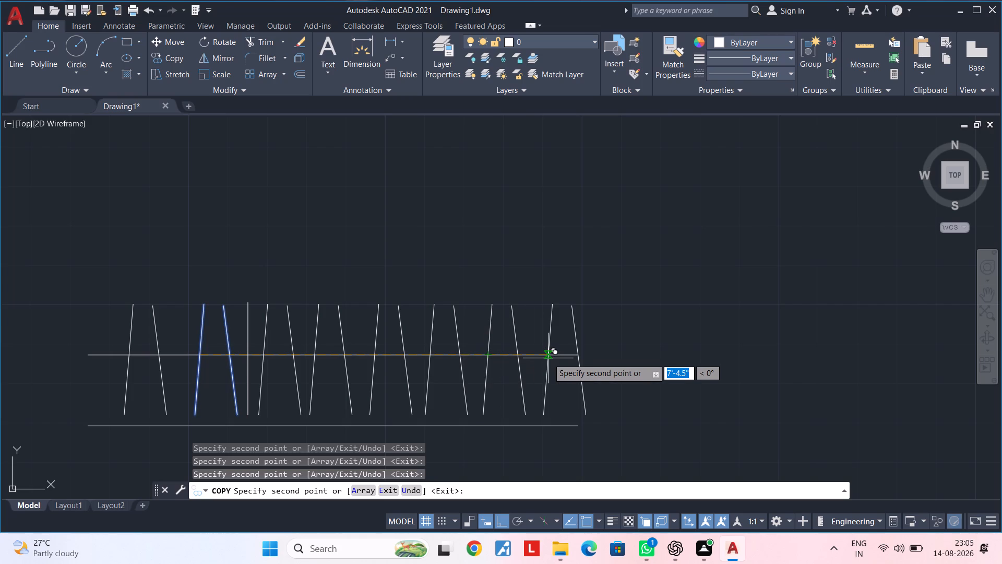
{"action": "left_click", "coordinate": [542, 355]}
{"action": "key", "text": "grave"}
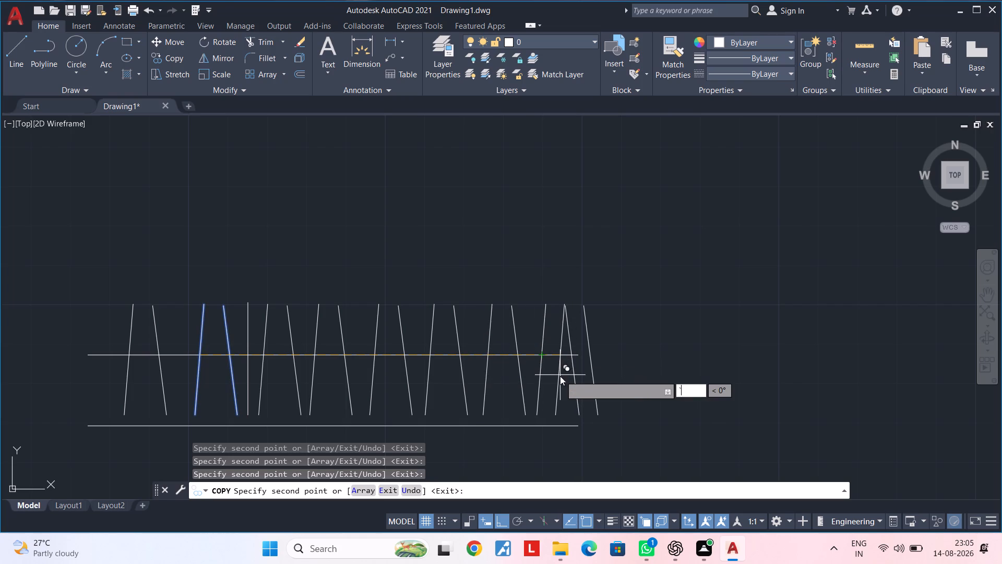
{"action": "key", "text": "grave"}
{"action": "key", "text": "Escape"}
{"action": "key", "text": "Escape"}
Delete the easternmost slanted line at the east end of the hanger pattern.
{"action": "left_click", "coordinate": [576, 383]}
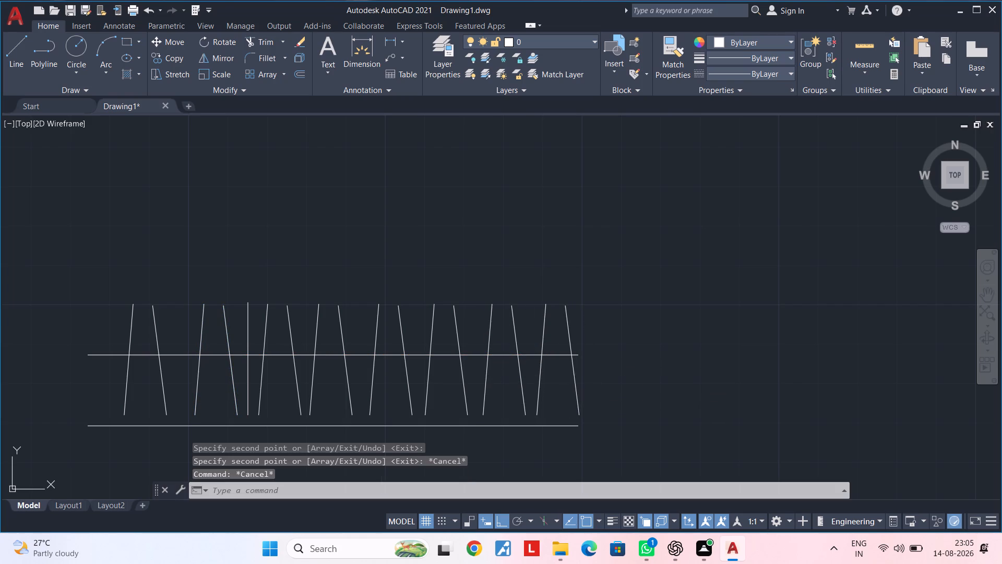
{"action": "key", "text": "Delete"}
Draw a vertical line just east of the last slanted line, spanning about the same height and crossing the upper horizontal line.
{"action": "middle_click_drag", "start_coordinate": [565, 398], "coordinate": [614, 416]}
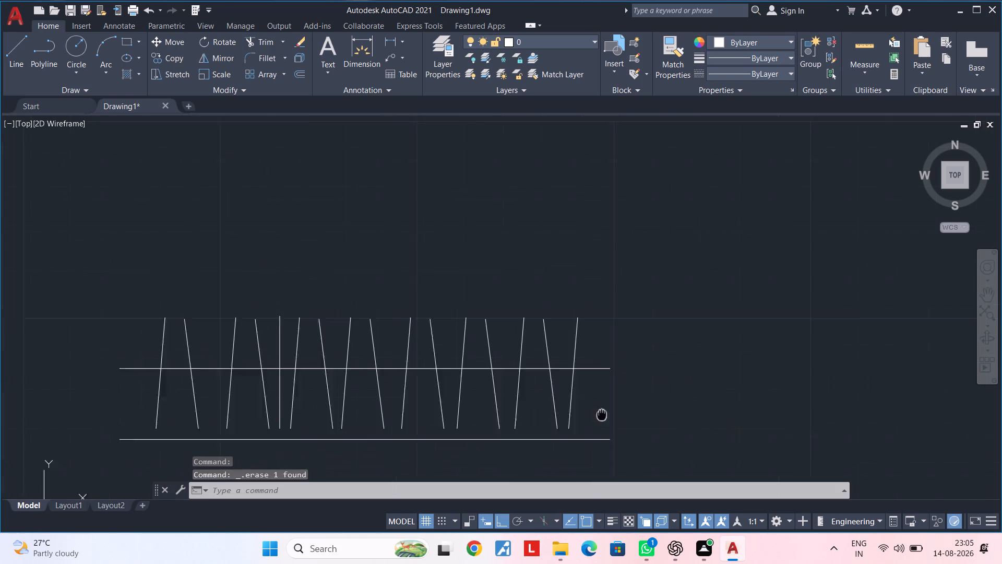
{"action": "middle_click_drag", "start_coordinate": [614, 416], "coordinate": [646, 419]}
{"action": "key", "text": "Escape"}
{"action": "key", "text": "l"}
{"action": "key", "text": "space"}
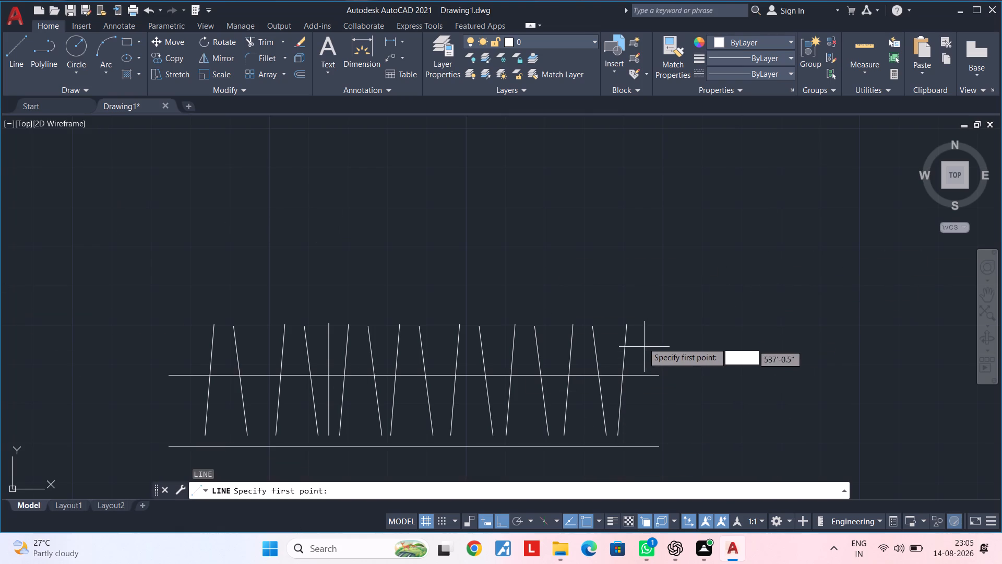
{"action": "left_click", "coordinate": [638, 328]}
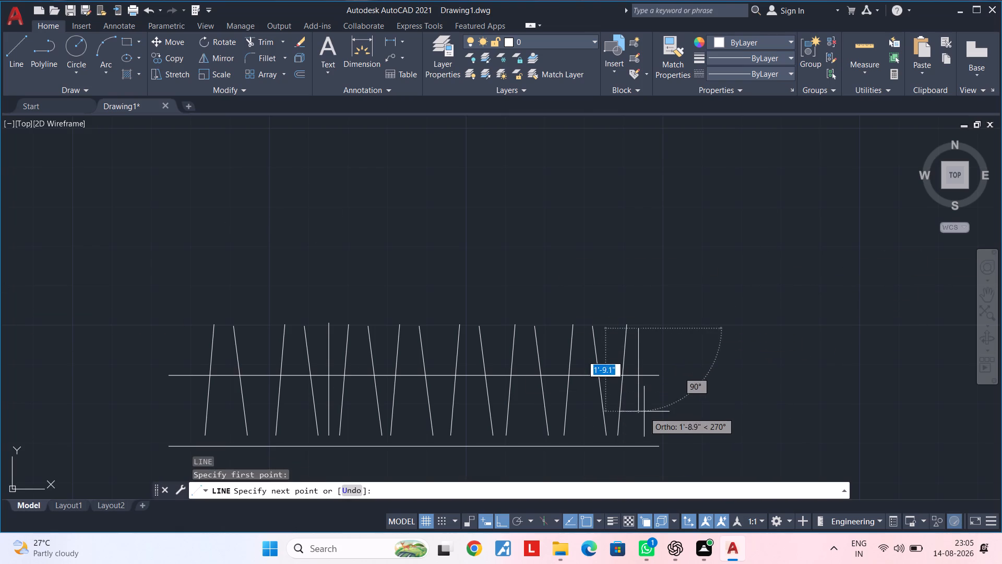
{"action": "left_click", "coordinate": [642, 433]}
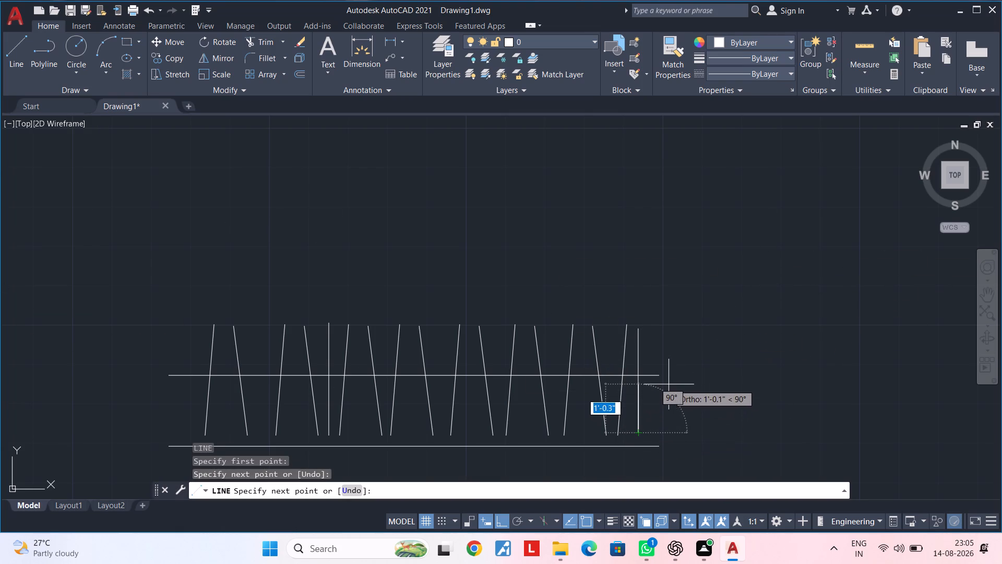
{"action": "key", "text": "grave"}
{"action": "key", "text": "Escape"}
{"action": "key", "text": "Escape"}
{"action": "middle_click_drag", "start_coordinate": [665, 387], "coordinate": [713, 387]}
{"action": "key", "text": "Escape"}
{"action": "key", "text": "Escape"}
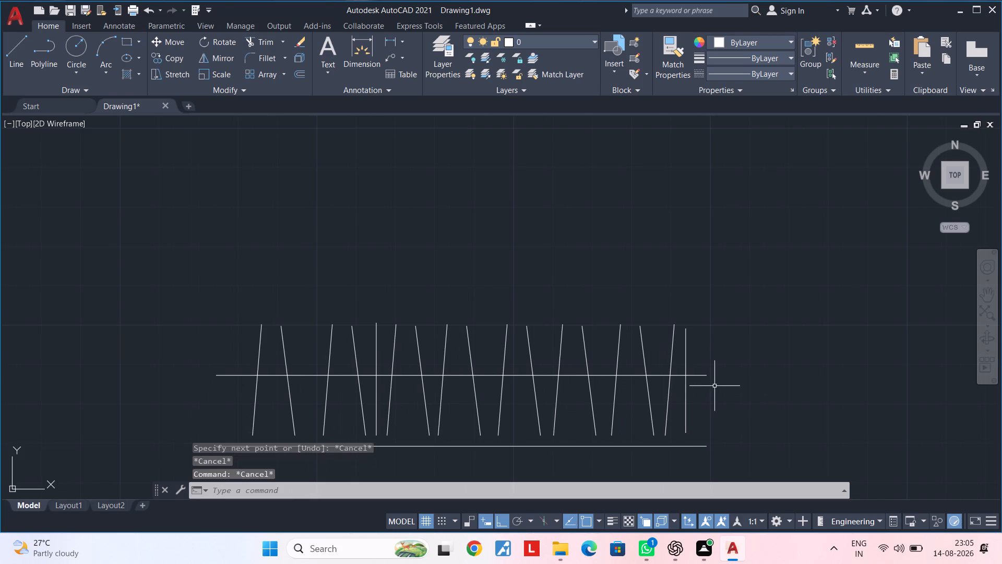
{"action": "key", "text": "Escape"}
{"action": "key", "text": "Escape"}
{"action": "key", "text": "Escape"}
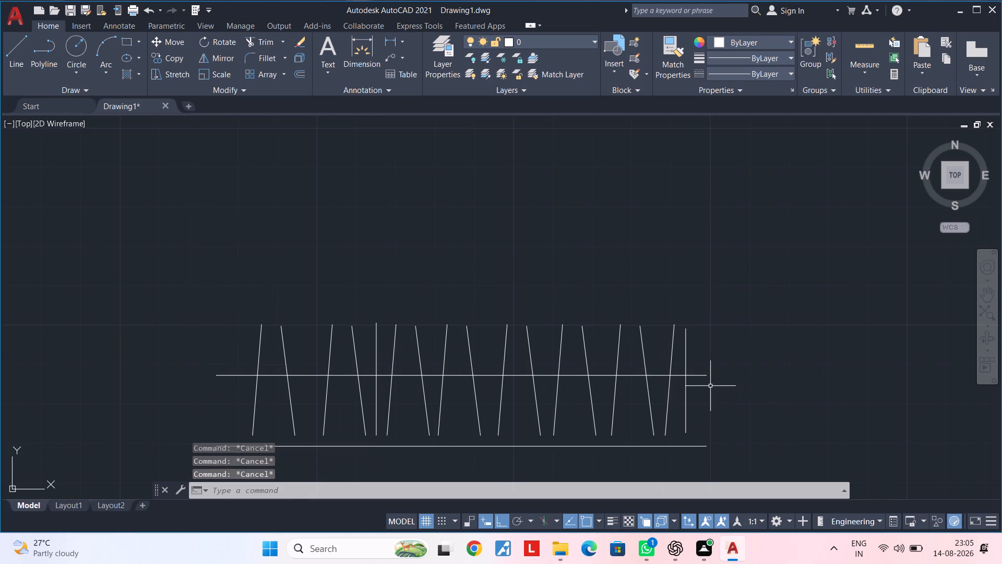
With Ortho off, rotate the entire hanger pattern with both long lines 90° clockwise about a point near the upper line's east end.
{"action": "scroll", "coordinate": [710, 386], "scroll_direction": "down", "scroll_amount": 1}
{"action": "middle_click_drag", "start_coordinate": [721, 383], "coordinate": [700, 374]}
{"action": "left_click", "coordinate": [732, 275]}
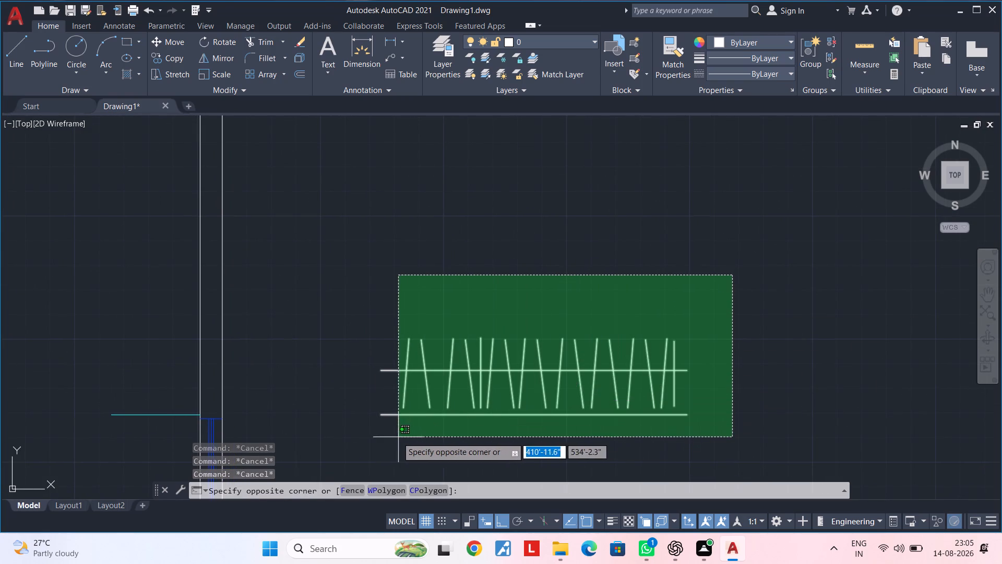
{"action": "left_click", "coordinate": [367, 438]}
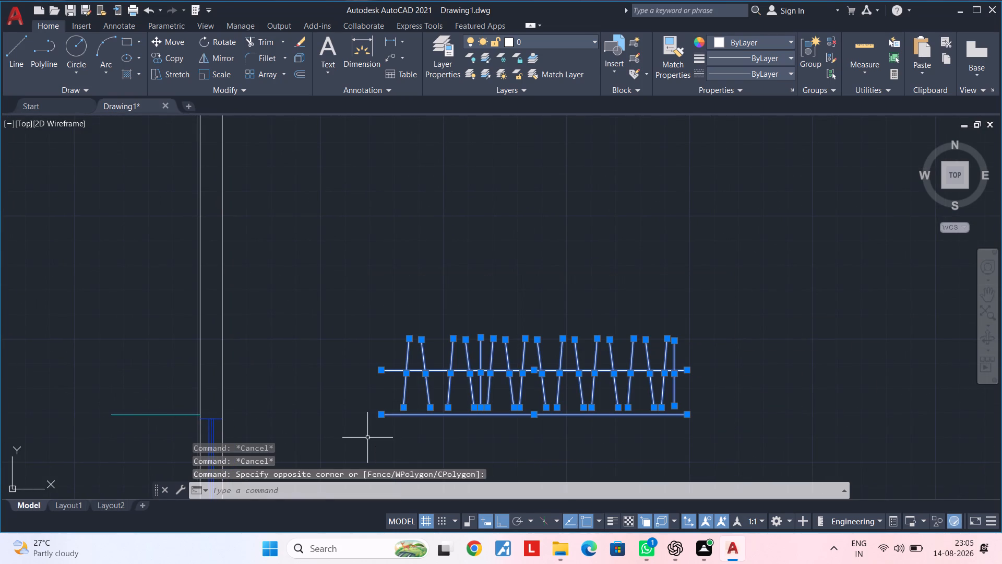
{"action": "type", "text": "ro"}
{"action": "key", "text": "space"}
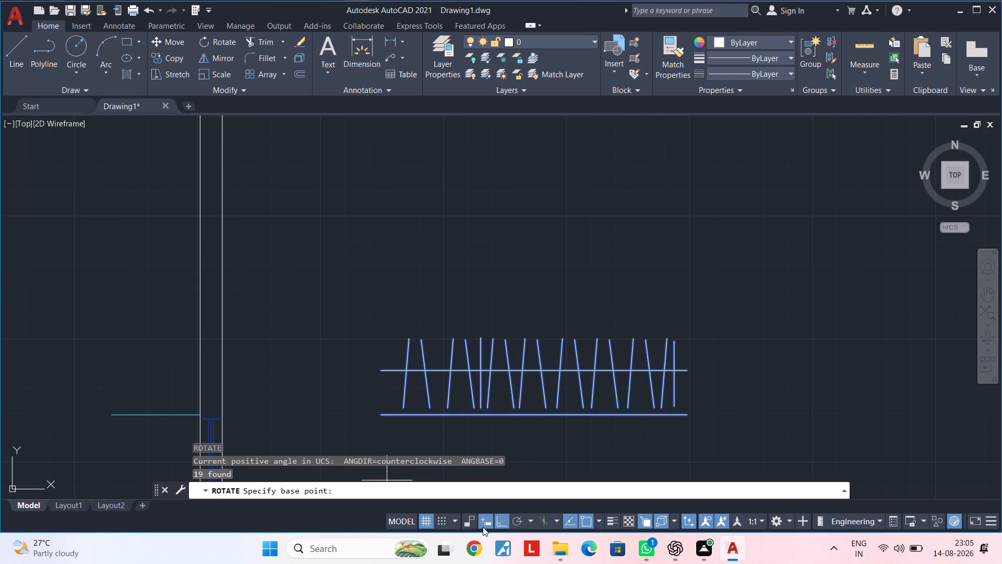
{"action": "left_click", "coordinate": [496, 520]}
{"action": "left_click", "coordinate": [683, 382]}
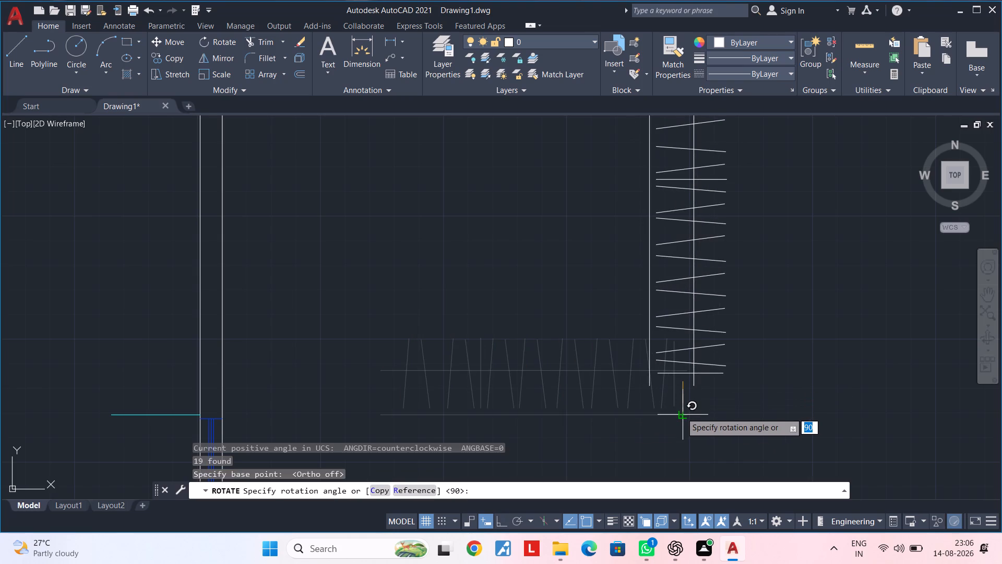
{"action": "left_click", "coordinate": [680, 434]}
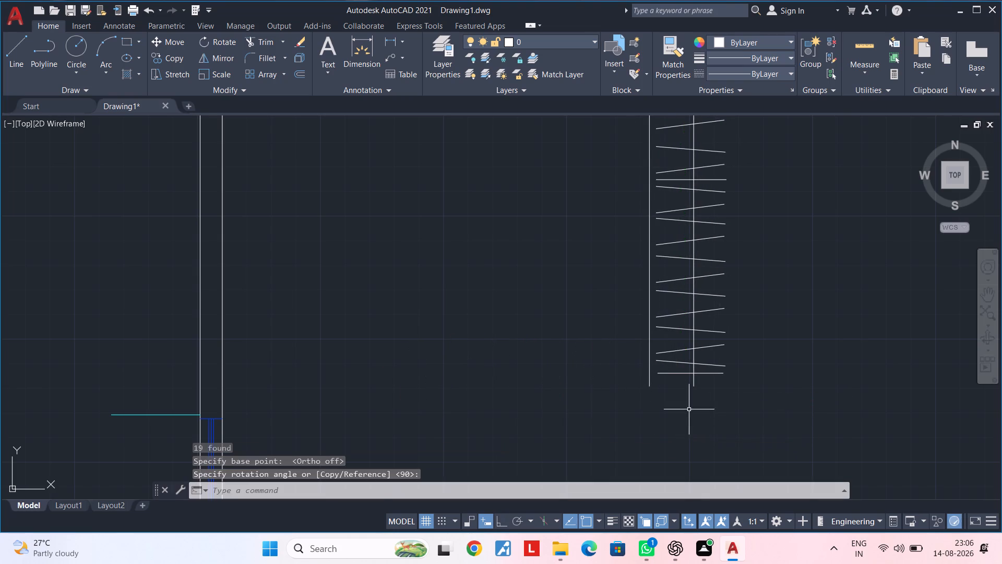
Copy the rotated hanger pattern from its centre line's south end to the midpoint of the wardrobe's south edge in the northeast room.
{"action": "scroll", "coordinate": [689, 409], "scroll_direction": "down", "scroll_amount": 1}
{"action": "middle_click_drag", "start_coordinate": [687, 410], "coordinate": [630, 439]}
{"action": "key", "text": "Escape"}
{"action": "left_click_drag", "start_coordinate": [665, 438], "coordinate": [640, 441]}
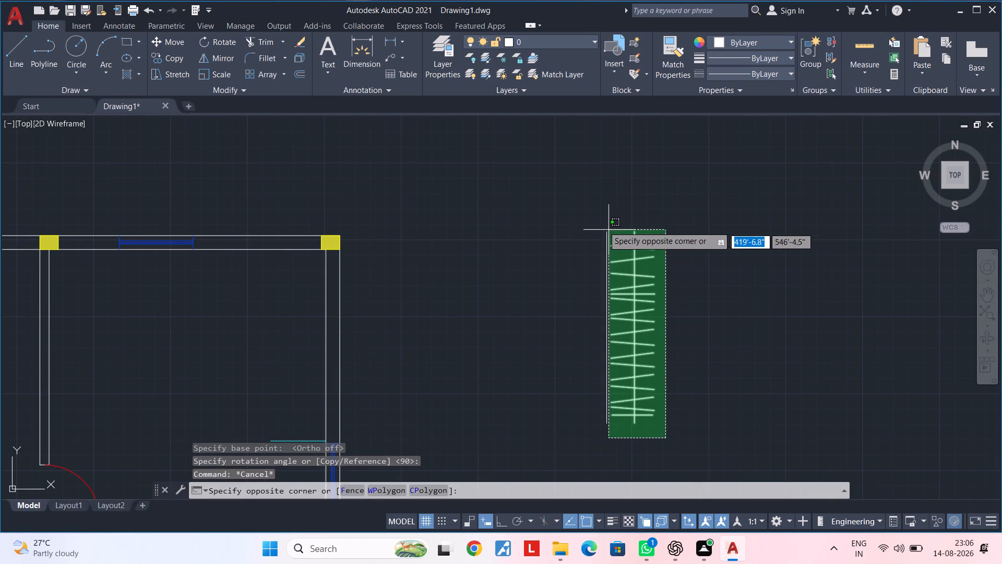
{"action": "left_click", "coordinate": [584, 219]}
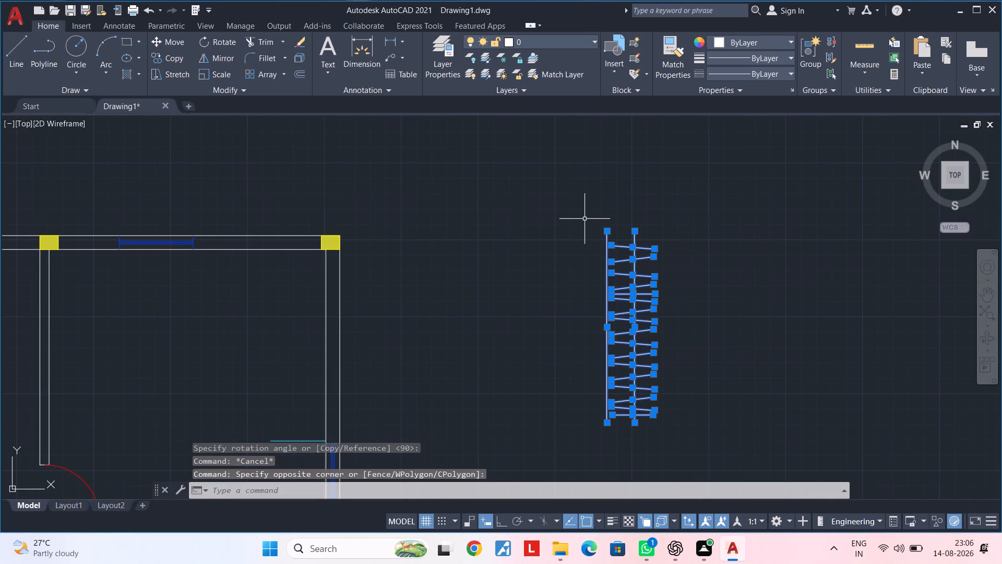
{"action": "type", "text": "co"}
{"action": "key", "text": "space"}
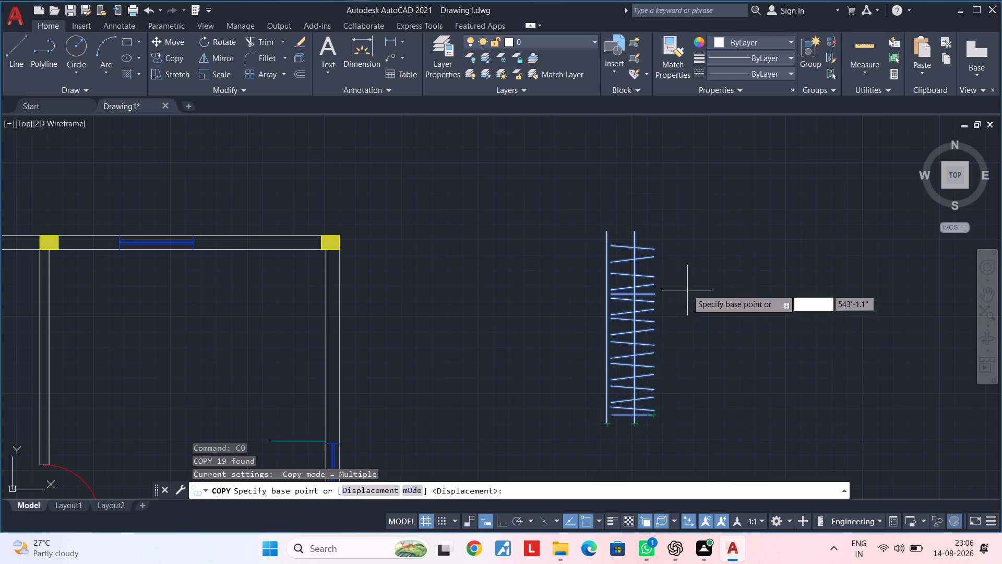
{"action": "left_click", "coordinate": [640, 424]}
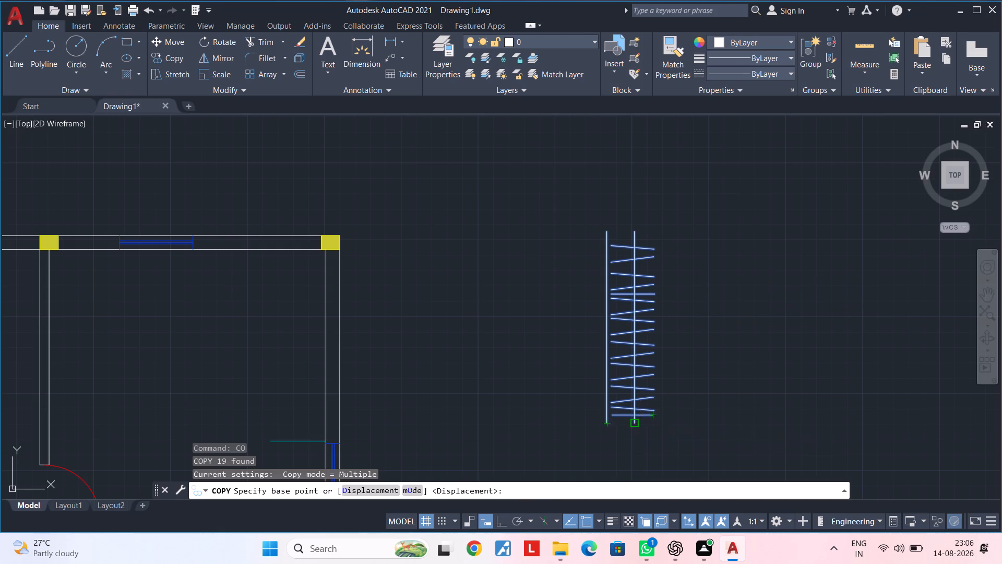
{"action": "middle_click_drag", "start_coordinate": [446, 382], "coordinate": [664, 305]}
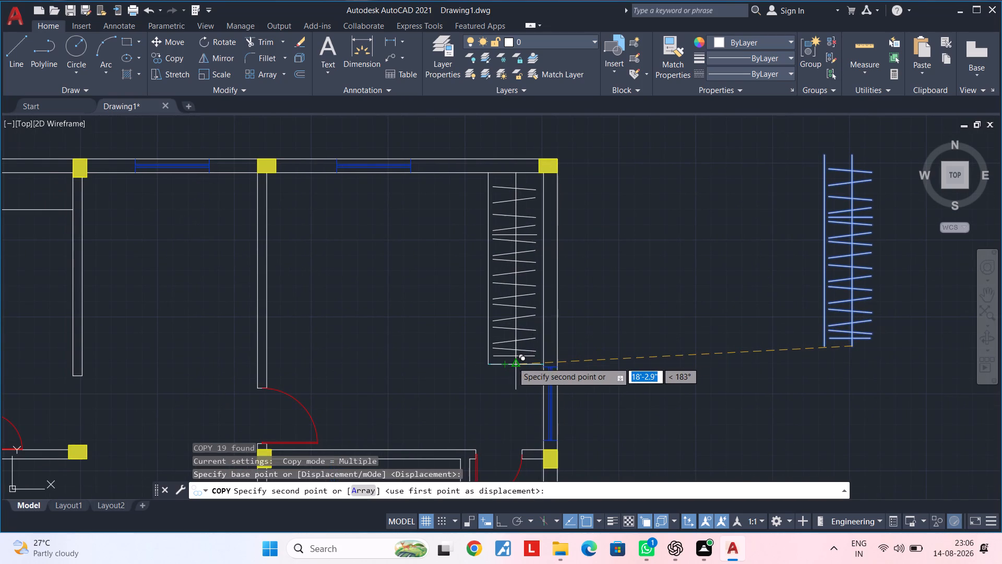
{"action": "left_click", "coordinate": [514, 363]}
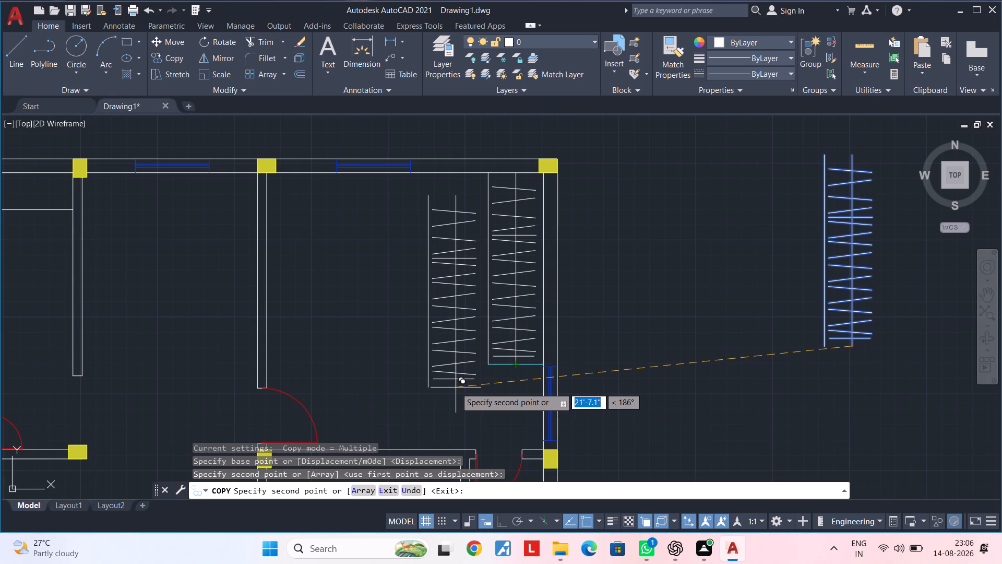
{"action": "key", "text": "Escape"}
{"action": "key", "text": "Escape"}
{"action": "key", "text": "Escape"}
{"action": "key", "text": "Escape"}
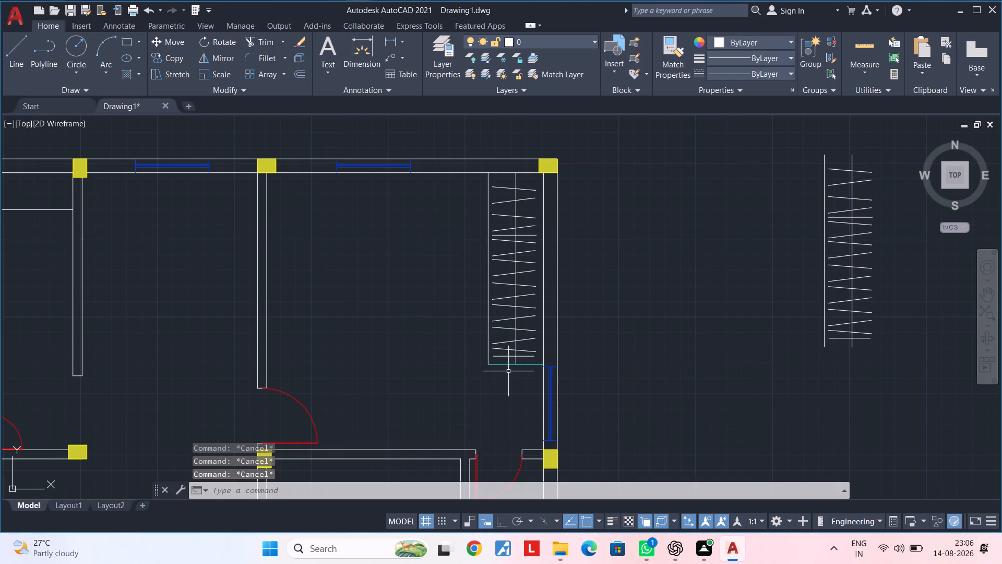
Draw a vertical line along the hangers' east ends, from the north wall's inner face down to the wardrobe's south edge.
{"action": "middle_click_drag", "start_coordinate": [510, 371], "coordinate": [484, 389]}
{"action": "key", "text": "Escape"}
{"action": "key", "text": "Escape"}
{"action": "key", "text": "l"}
{"action": "key", "text": "space"}
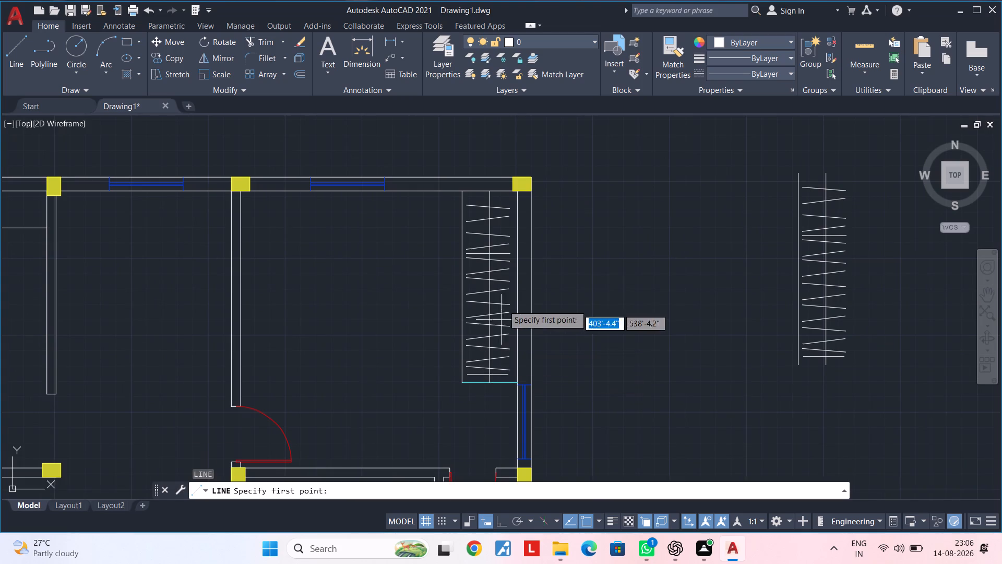
{"action": "scroll", "coordinate": [511, 195], "scroll_direction": "up", "scroll_amount": 2}
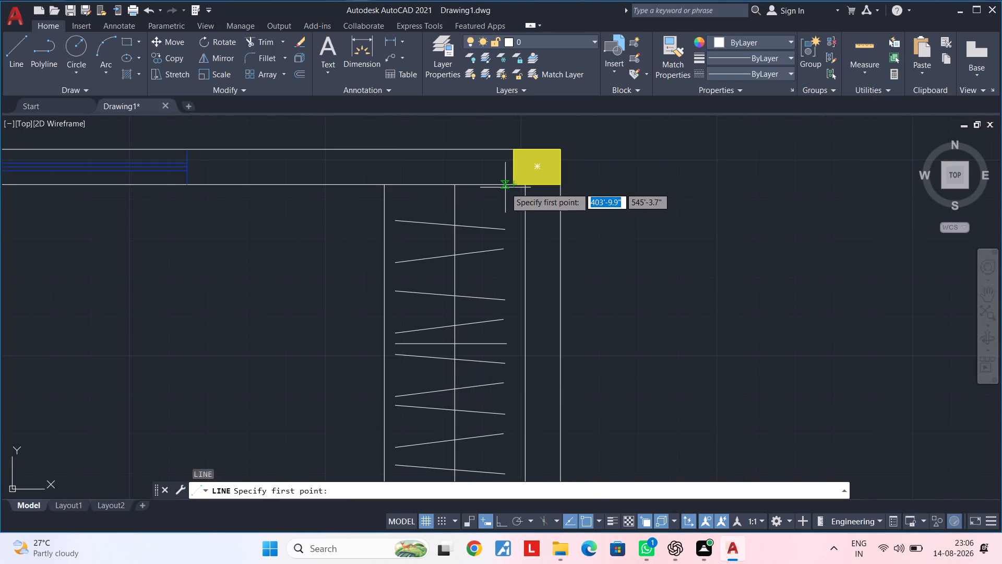
{"action": "left_click", "coordinate": [506, 187]}
{"action": "scroll", "coordinate": [508, 393], "scroll_direction": "down", "scroll_amount": 1}
{"action": "middle_click_drag", "start_coordinate": [508, 394], "coordinate": [504, 358]}
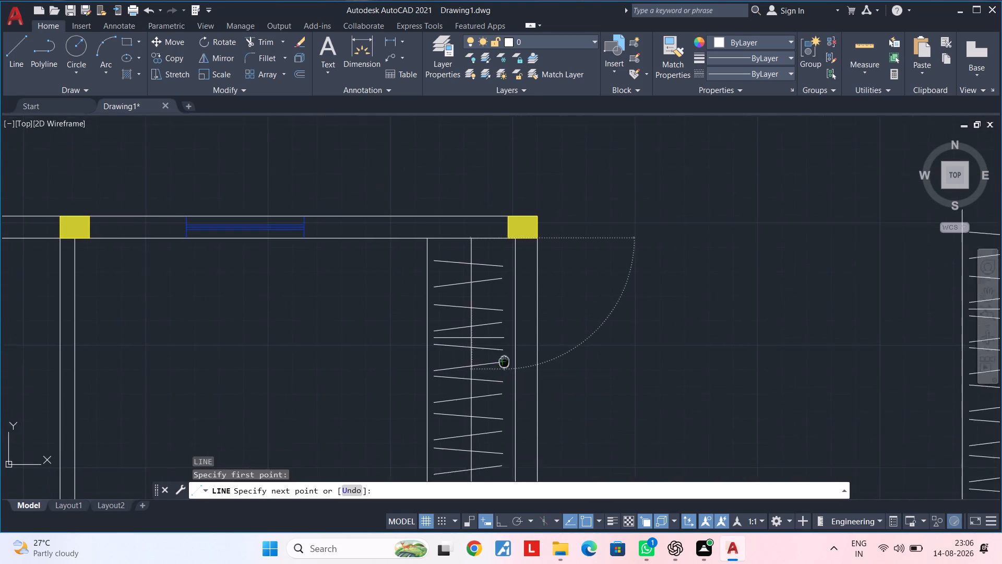
{"action": "middle_click_drag", "start_coordinate": [504, 358], "coordinate": [512, 239]}
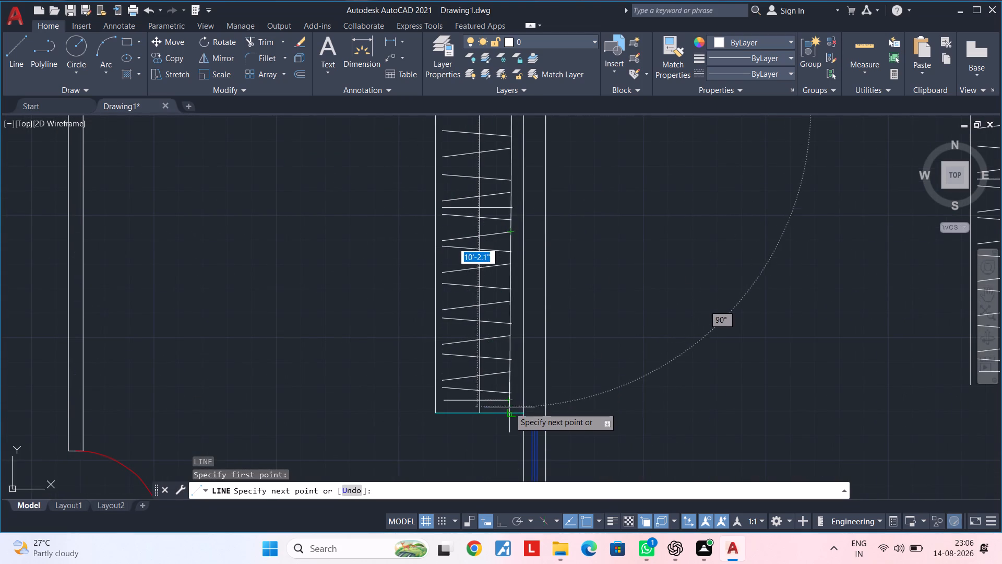
{"action": "left_click", "coordinate": [510, 412]}
{"action": "key", "text": "Escape"}
{"action": "key", "text": "Escape"}
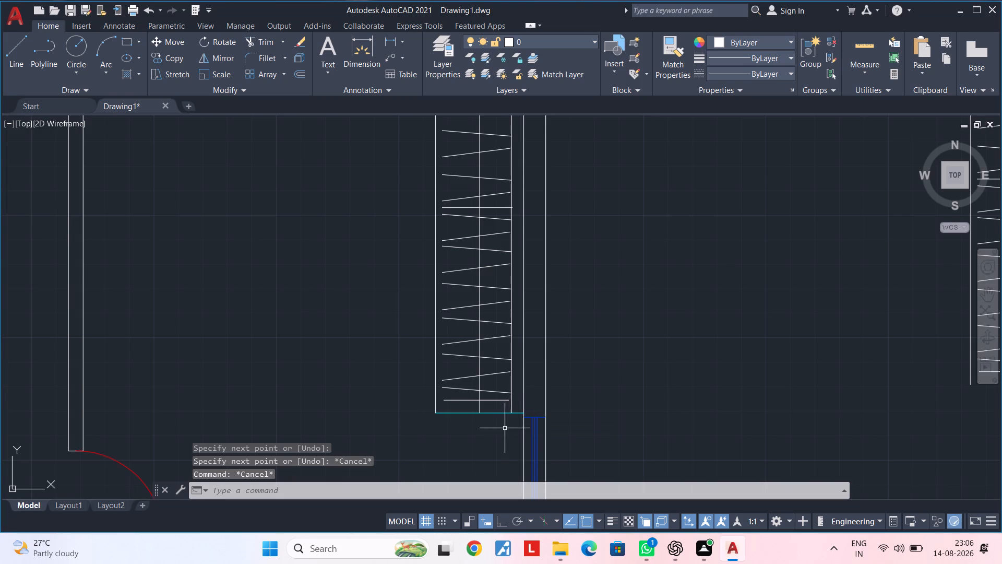
{"action": "middle_click_drag", "start_coordinate": [501, 438], "coordinate": [473, 469]}
{"action": "middle_click_drag", "start_coordinate": [477, 464], "coordinate": [461, 477]}
{"action": "key", "text": "Escape"}
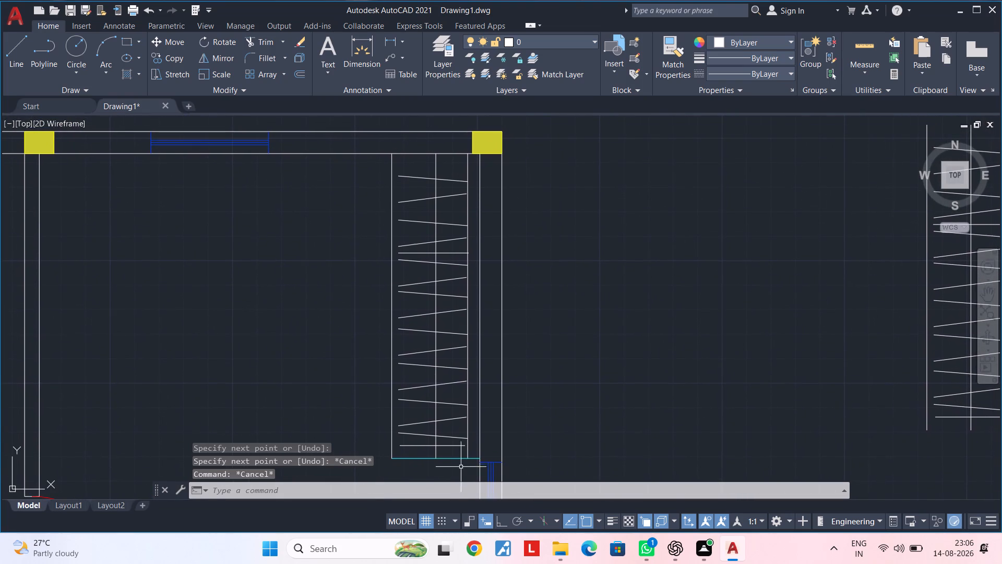
Trim the short piece of the wardrobe's south edge between the new vertical line and the east wall.
{"action": "key", "text": "t"}
{"action": "key", "text": "r"}
{"action": "key", "text": "space"}
{"action": "scroll", "coordinate": [469, 454], "scroll_direction": "up", "scroll_amount": 1}
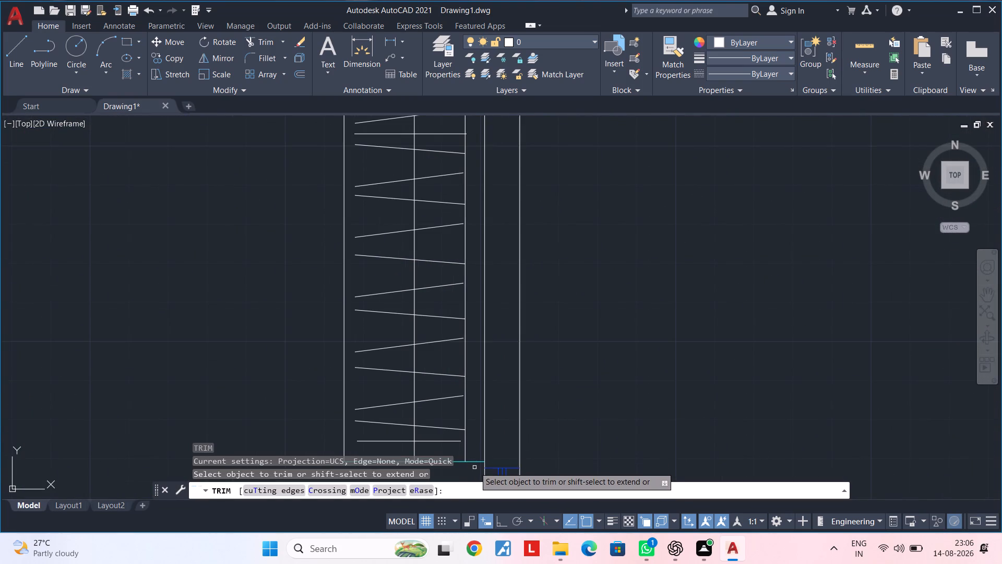
{"action": "left_click", "coordinate": [474, 462]}
{"action": "scroll", "coordinate": [475, 443], "scroll_direction": "down", "scroll_amount": 2}
{"action": "middle_click_drag", "start_coordinate": [390, 410], "coordinate": [461, 345]}
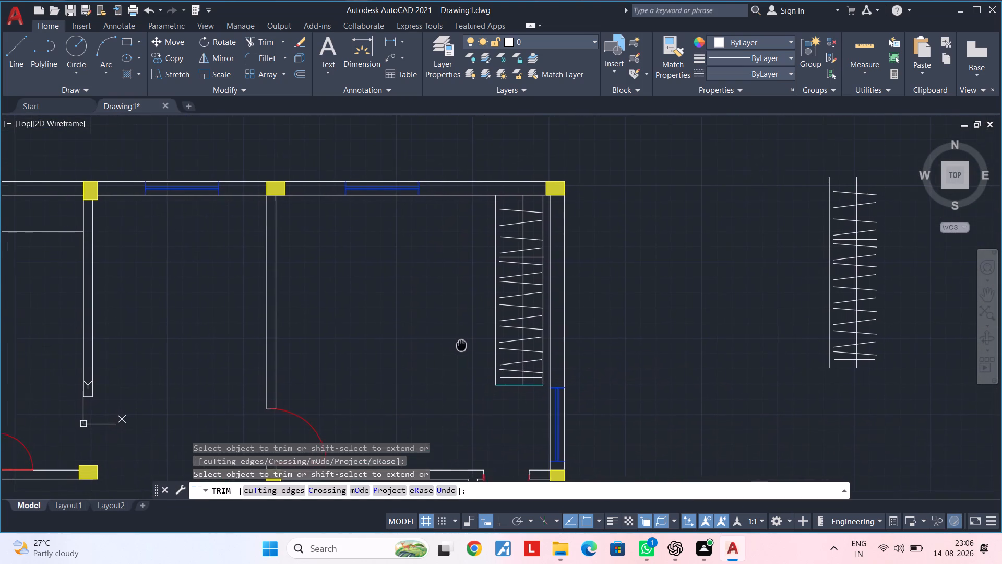
{"action": "middle_click_drag", "start_coordinate": [461, 345], "coordinate": [462, 345]}
{"action": "key", "text": "Escape"}
{"action": "key", "text": "Escape"}
{"action": "key", "text": "Escape"}
{"action": "key", "text": "Escape"}
{"action": "key", "text": "Escape"}
{"action": "key", "text": "Escape"}
{"action": "key", "text": "Escape"}
{"action": "key", "text": "Escape"}
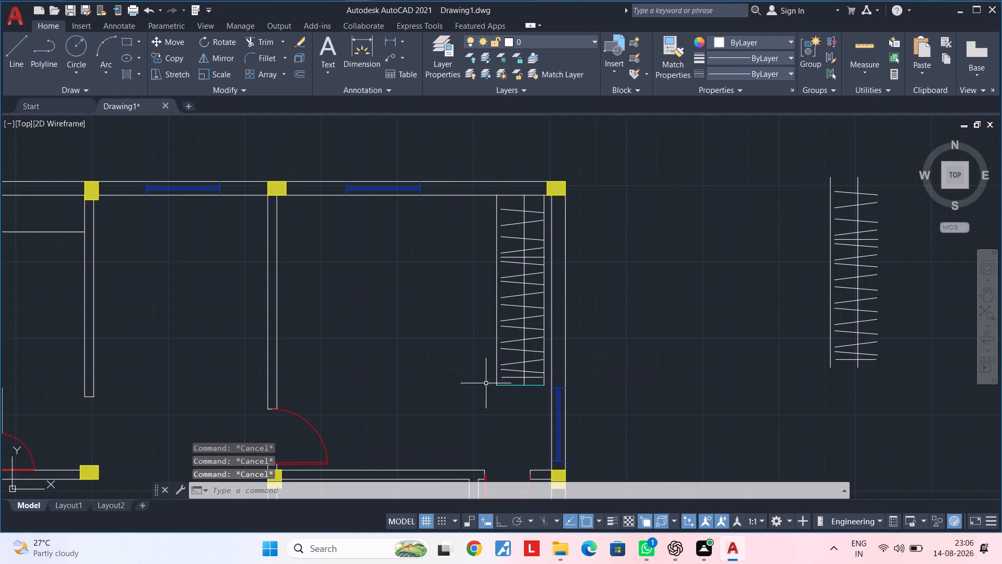
Assign the northeast room's wardrobe outline, centre line and hangers to the Furniture layer.
{"action": "left_click", "coordinate": [533, 404]}
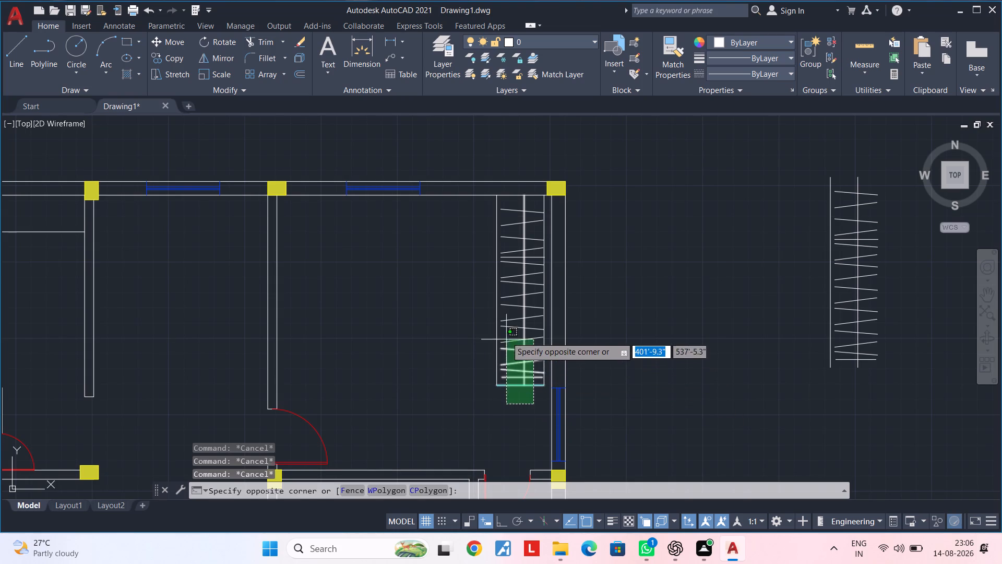
{"action": "middle_click_drag", "start_coordinate": [493, 269], "coordinate": [454, 373]}
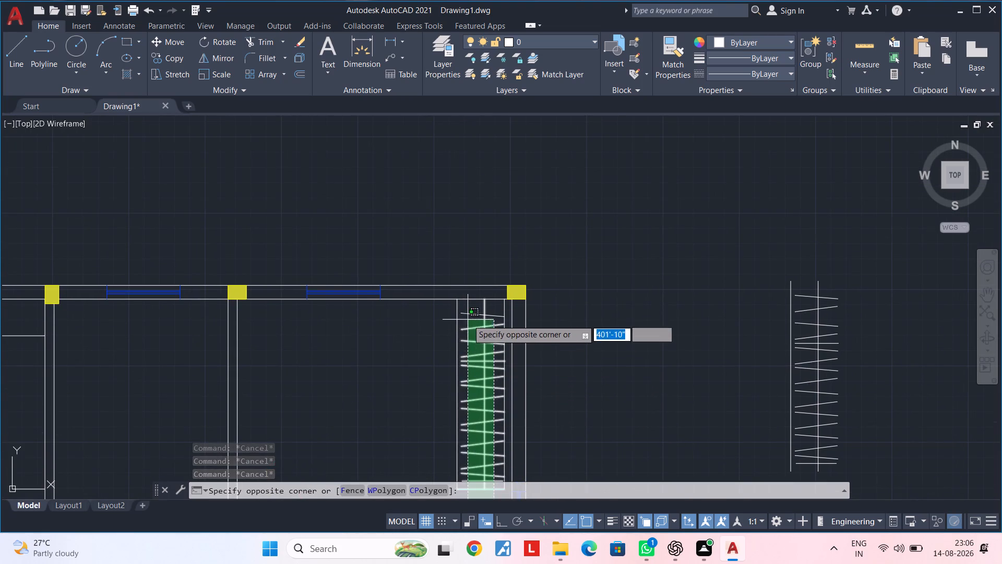
{"action": "left_click", "coordinate": [455, 313]}
{"action": "scroll", "coordinate": [500, 308], "scroll_direction": "up", "scroll_amount": 2}
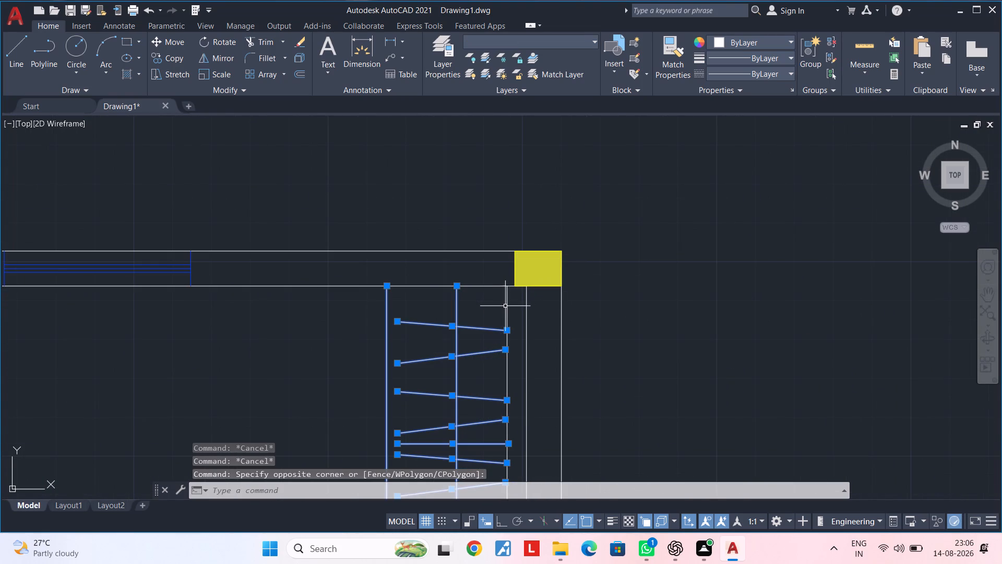
{"action": "left_click", "coordinate": [506, 306]}
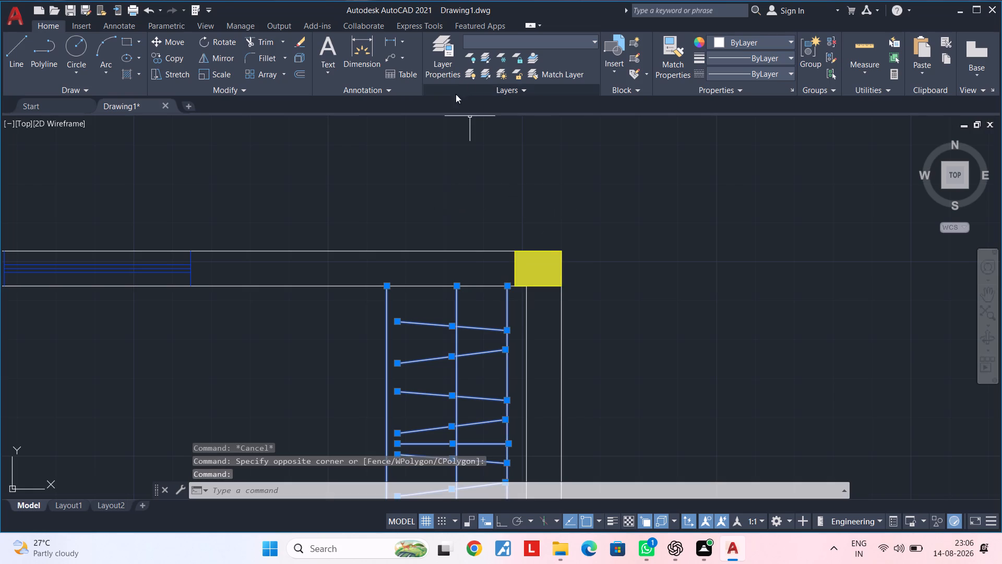
{"action": "left_click", "coordinate": [569, 44]}
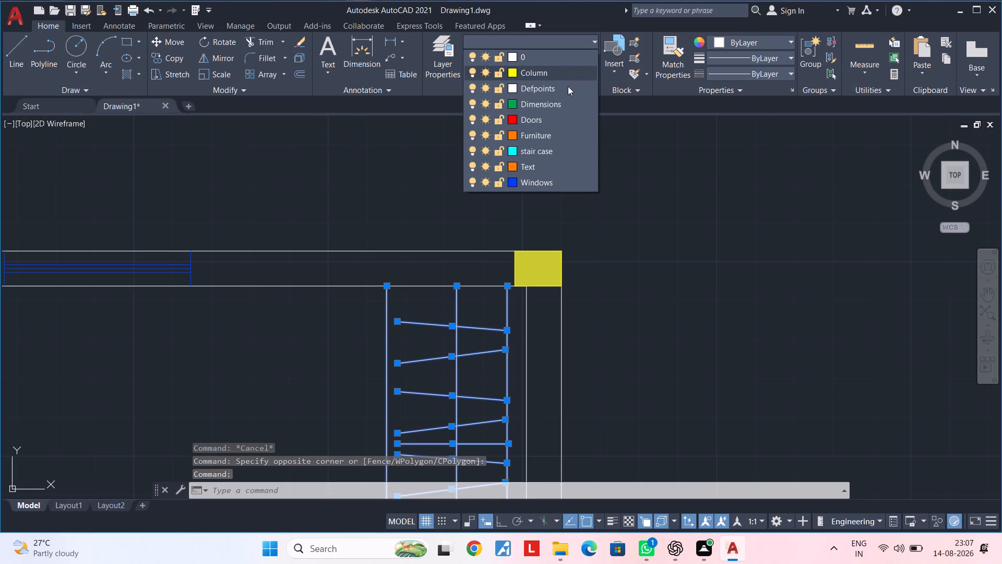
{"action": "left_click", "coordinate": [554, 140]}
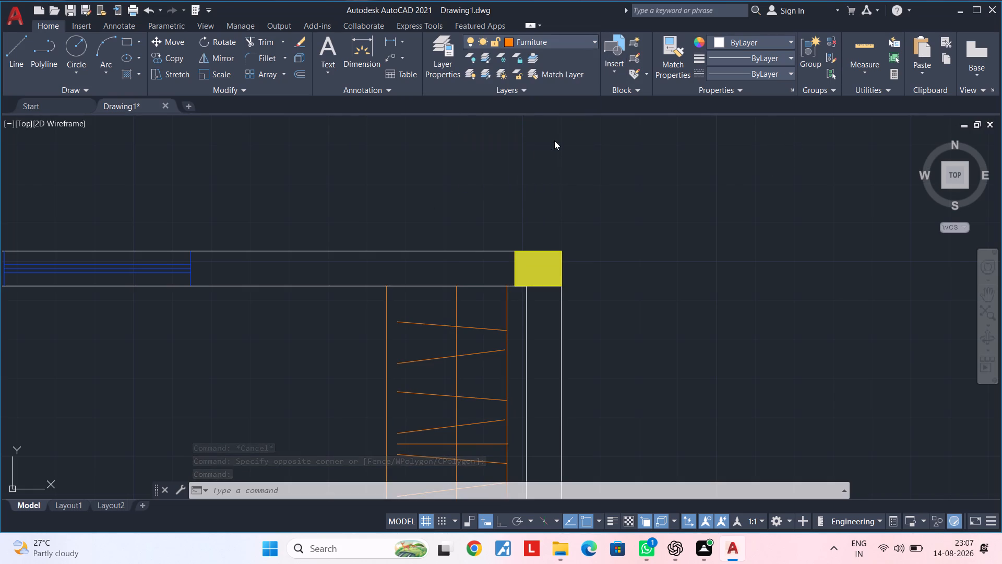
{"action": "key", "text": "Escape"}
{"action": "key", "text": "Escape"}
With Ortho on, draw a vertical line about 10'-4.5" long along the spare hanger pattern's east ends, matching its centre line's extent.
{"action": "scroll", "coordinate": [628, 287], "scroll_direction": "down", "scroll_amount": 1}
{"action": "scroll", "coordinate": [641, 353], "scroll_direction": "down", "scroll_amount": 1}
{"action": "middle_click_drag", "start_coordinate": [636, 333], "coordinate": [631, 243]}
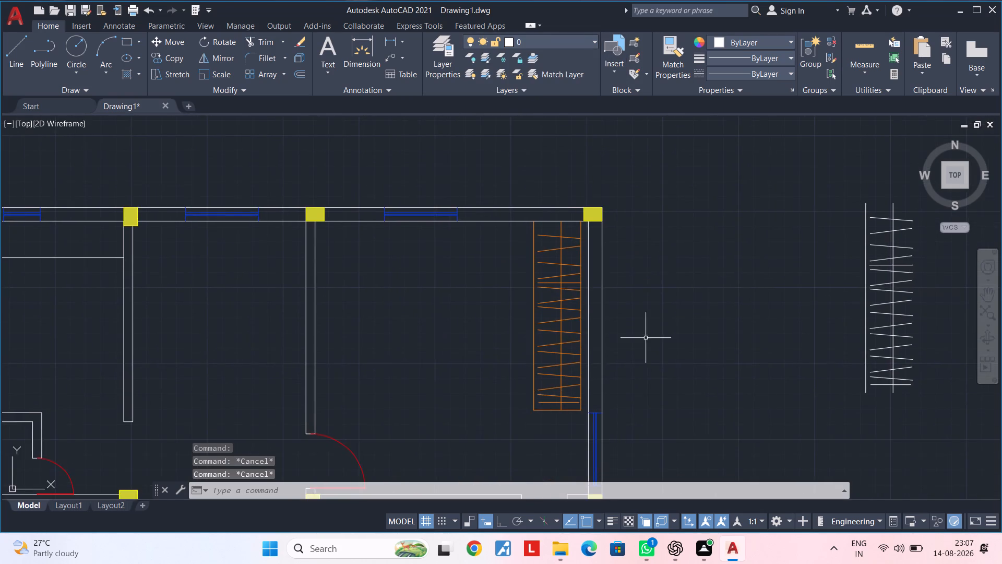
{"action": "middle_click_drag", "start_coordinate": [646, 338], "coordinate": [561, 290]}
{"action": "middle_click_drag", "start_coordinate": [627, 303], "coordinate": [544, 305]}
{"action": "scroll", "coordinate": [547, 310], "scroll_direction": "down", "scroll_amount": 1}
{"action": "middle_click_drag", "start_coordinate": [548, 314], "coordinate": [609, 262]}
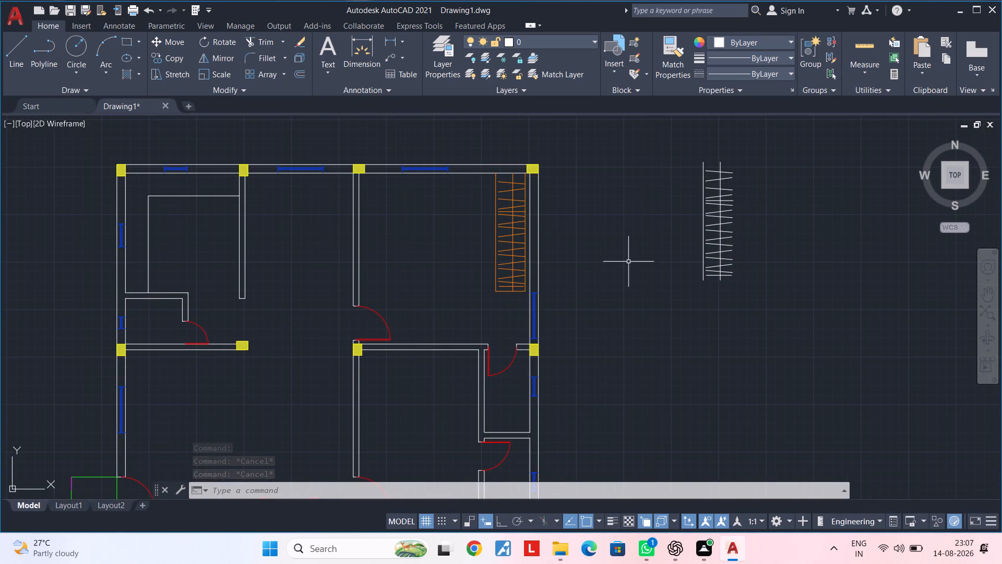
{"action": "middle_click_drag", "start_coordinate": [668, 276], "coordinate": [551, 280]}
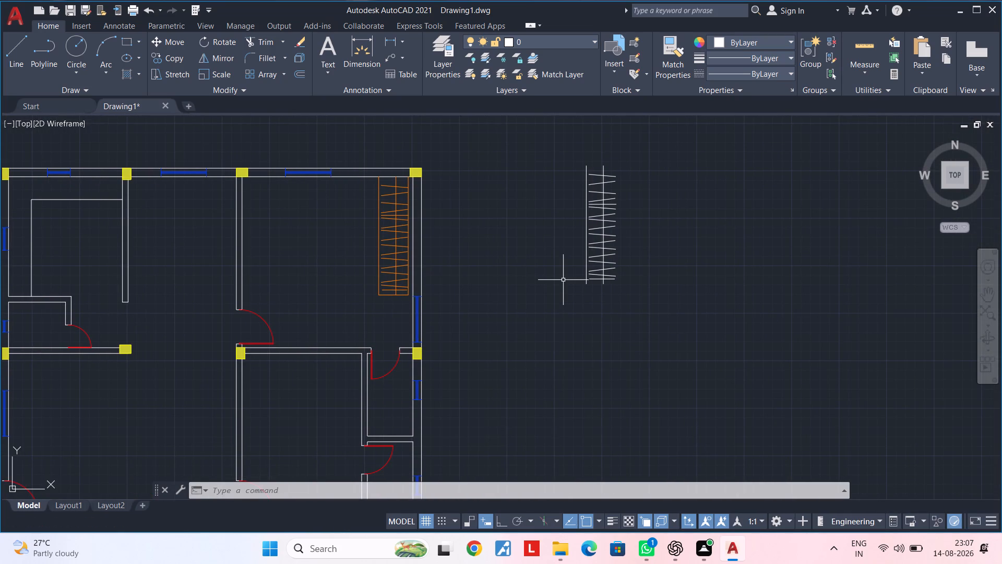
{"action": "type", "text": "l"}
{"action": "key", "text": "space"}
{"action": "middle_click_drag", "start_coordinate": [581, 272], "coordinate": [536, 349]}
{"action": "scroll", "coordinate": [579, 262], "scroll_direction": "up", "scroll_amount": 2}
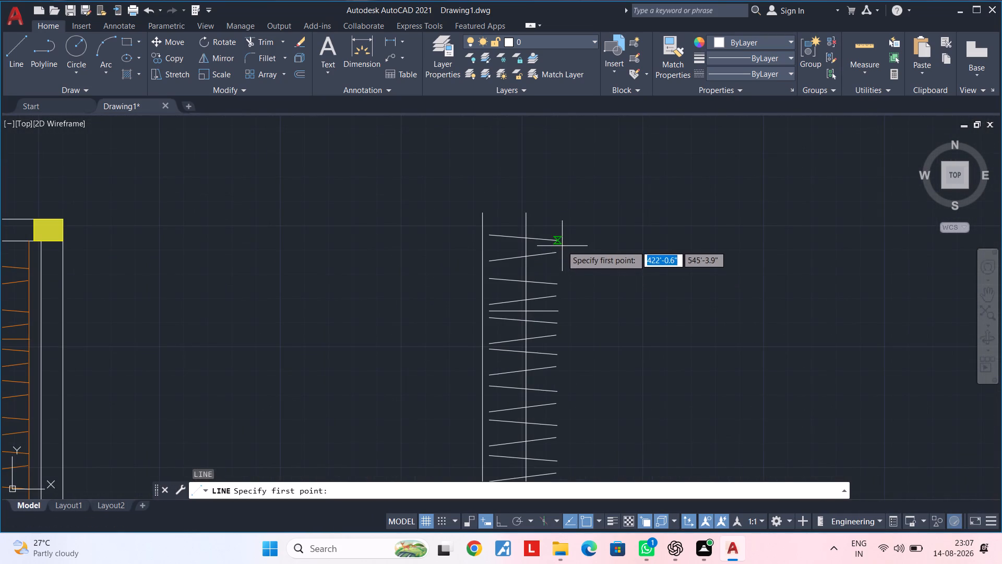
{"action": "left_click", "coordinate": [557, 214]}
{"action": "middle_click_drag", "start_coordinate": [558, 368], "coordinate": [558, 361]}
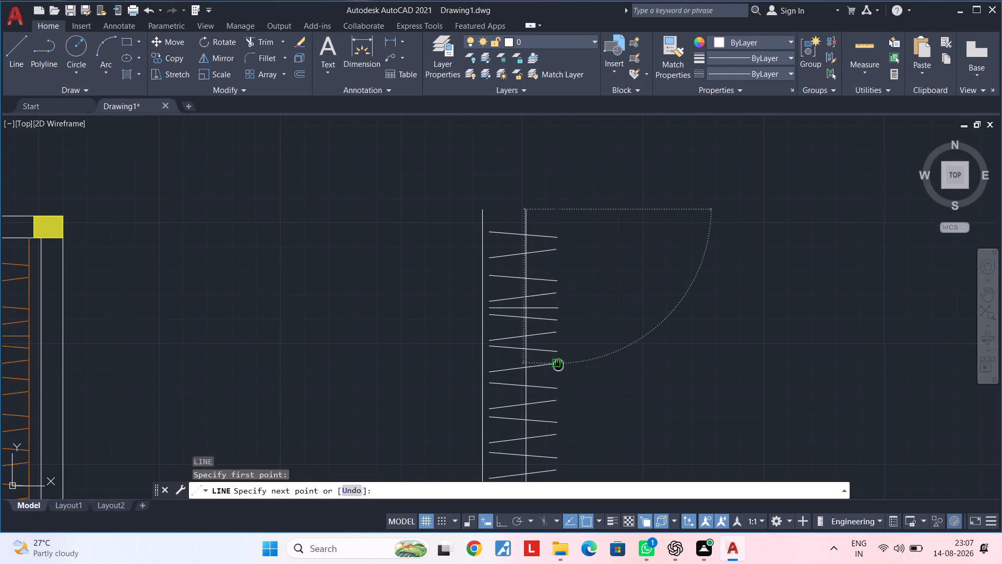
{"action": "middle_click_drag", "start_coordinate": [558, 361], "coordinate": [553, 233]}
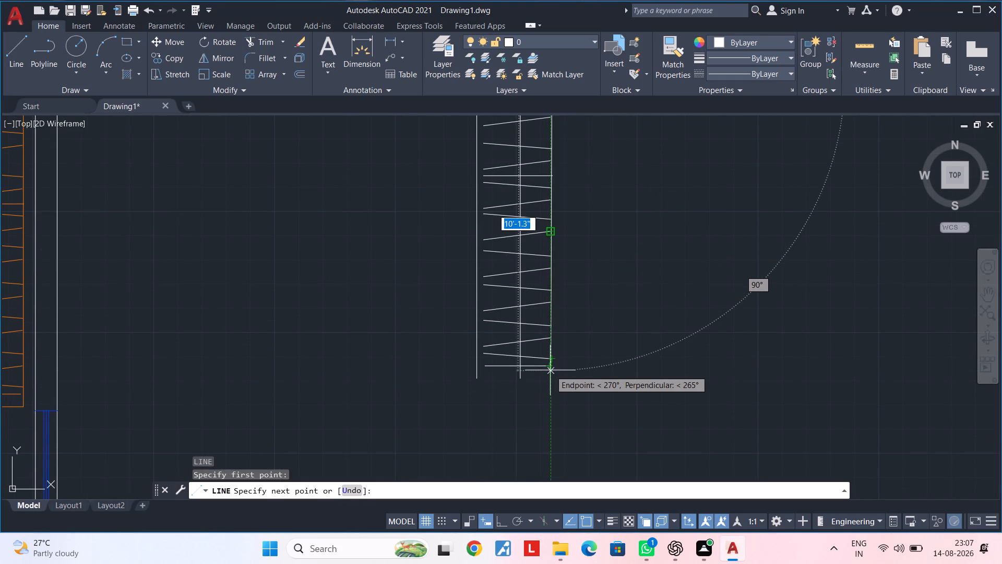
{"action": "key", "text": "F8"}
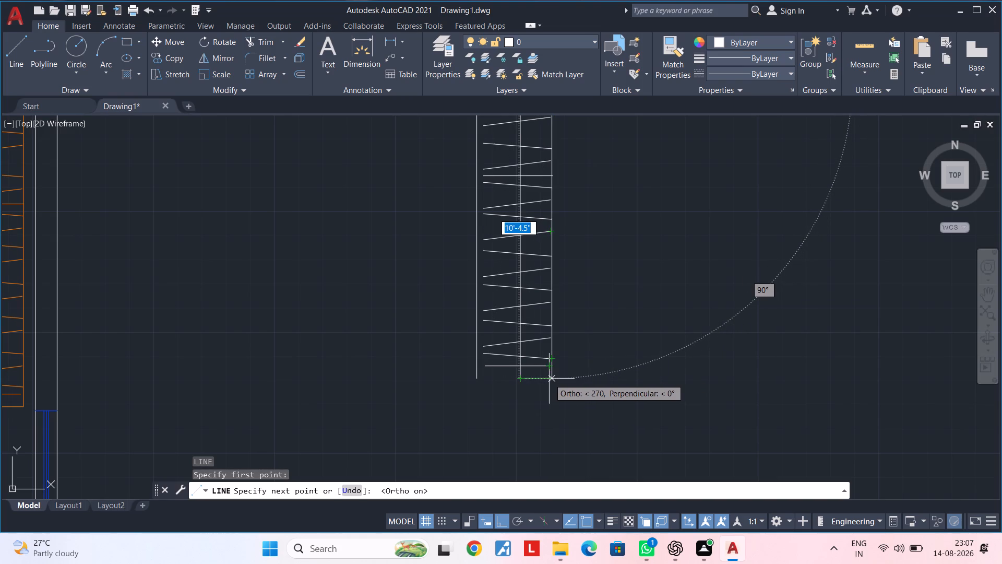
{"action": "left_click", "coordinate": [551, 379]}
{"action": "key", "text": "Escape"}
{"action": "key", "text": "Escape"}
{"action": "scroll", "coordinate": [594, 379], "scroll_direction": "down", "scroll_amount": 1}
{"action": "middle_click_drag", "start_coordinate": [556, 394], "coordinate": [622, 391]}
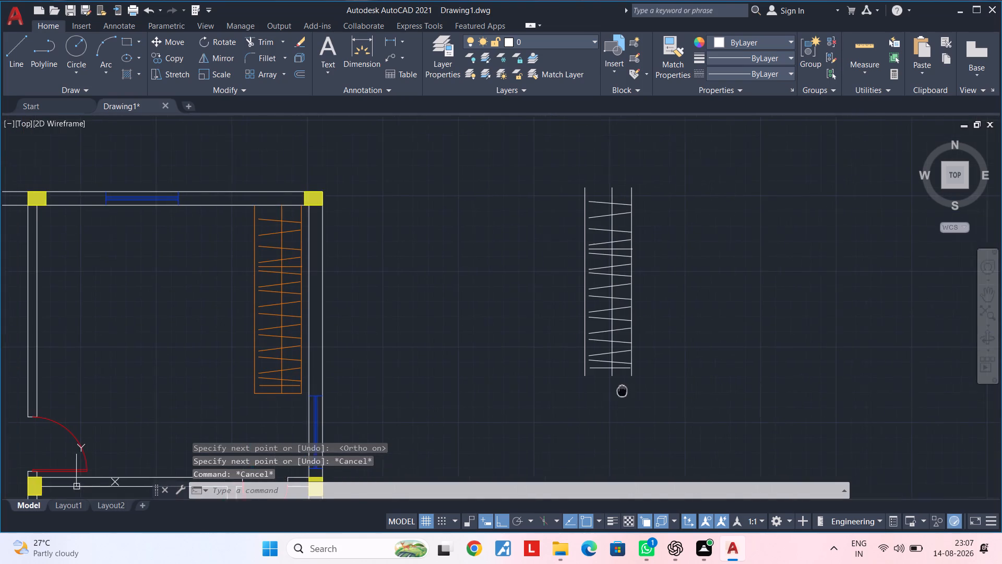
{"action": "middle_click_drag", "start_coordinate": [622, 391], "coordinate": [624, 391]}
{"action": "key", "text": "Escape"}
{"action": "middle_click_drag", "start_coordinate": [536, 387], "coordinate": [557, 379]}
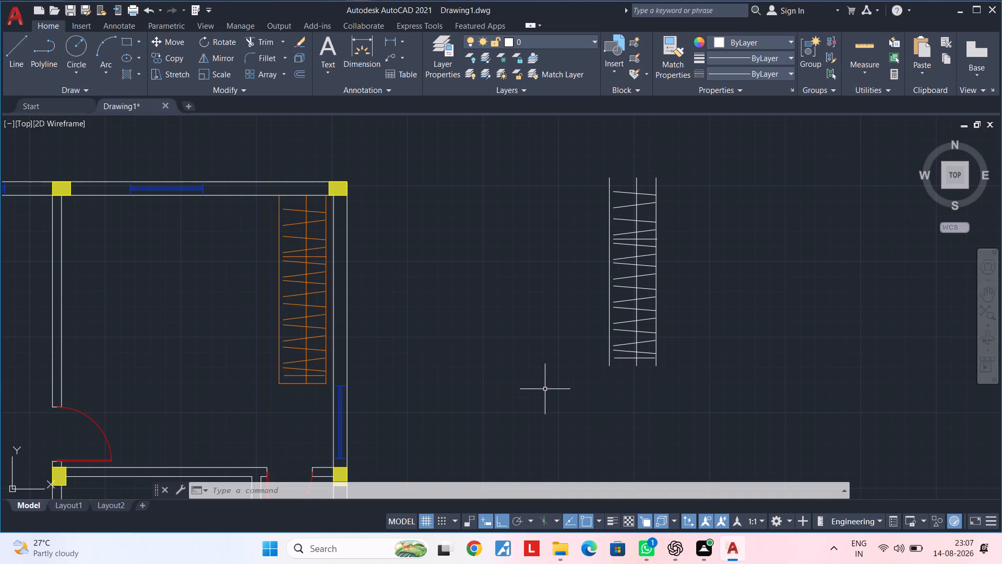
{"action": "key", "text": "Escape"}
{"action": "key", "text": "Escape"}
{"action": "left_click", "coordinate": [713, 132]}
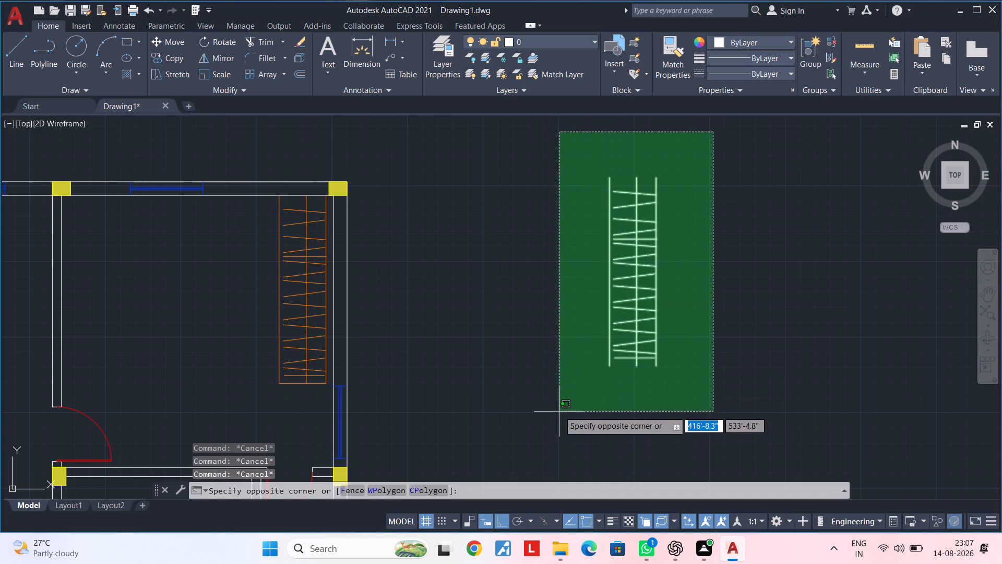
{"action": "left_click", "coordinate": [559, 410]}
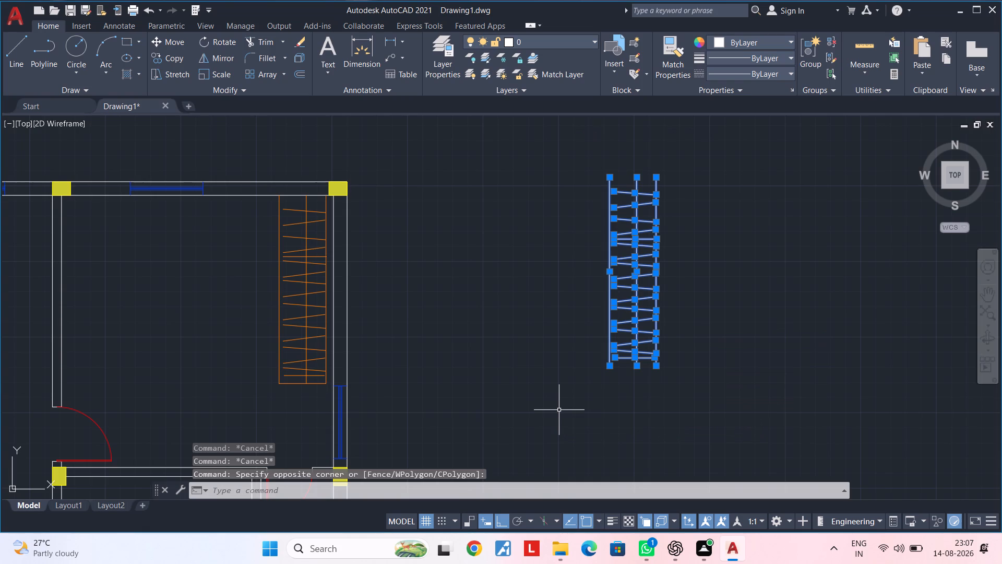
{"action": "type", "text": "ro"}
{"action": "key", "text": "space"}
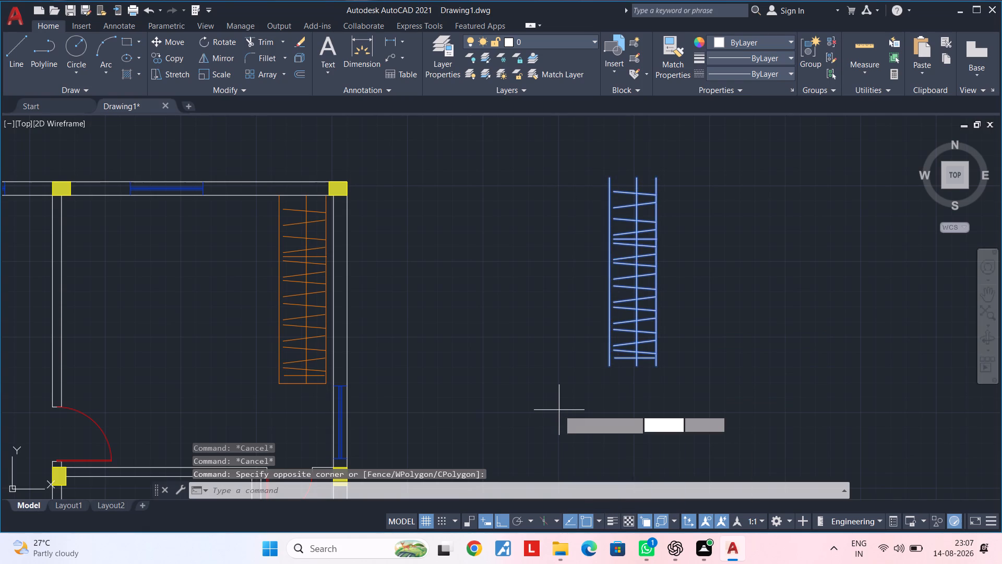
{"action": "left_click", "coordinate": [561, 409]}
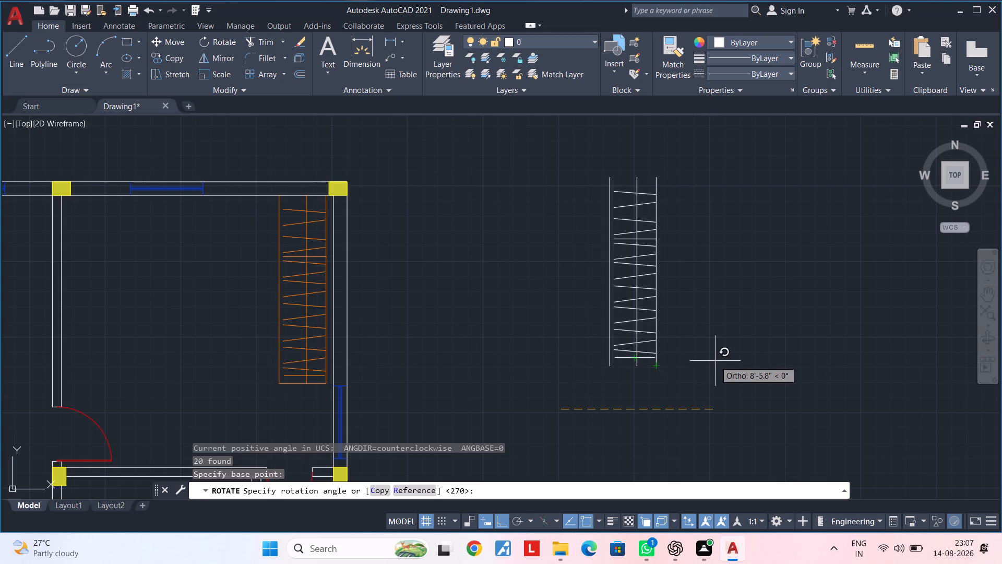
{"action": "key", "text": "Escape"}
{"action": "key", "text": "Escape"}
Move the whole spare hanger pattern horizontally farther east, away from the house plan.
{"action": "middle_click_drag", "start_coordinate": [719, 355], "coordinate": [631, 383]}
{"action": "key", "text": "Escape"}
{"action": "left_click_drag", "start_coordinate": [651, 167], "coordinate": [619, 183]}
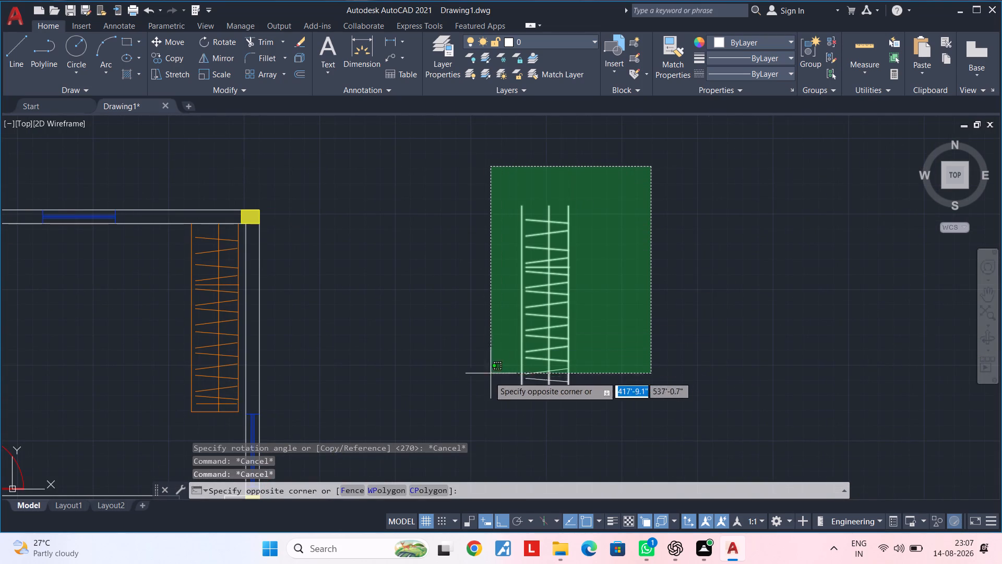
{"action": "left_click", "coordinate": [475, 408]}
{"action": "key", "text": "m"}
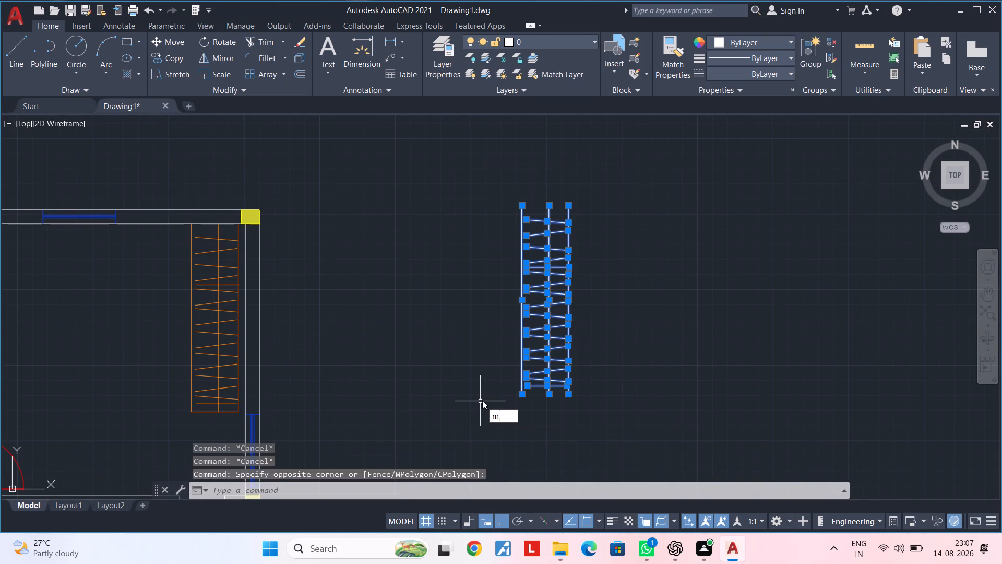
{"action": "key", "text": "space"}
{"action": "left_click_drag", "start_coordinate": [504, 396], "coordinate": [572, 387]}
{"action": "left_click", "coordinate": [653, 372]}
{"action": "key", "text": "Escape"}
Rotate the spare hanger pattern 90° counterclockwise about the south end of its west line so it lies horizontally.
{"action": "middle_click_drag", "start_coordinate": [832, 343], "coordinate": [746, 352]}
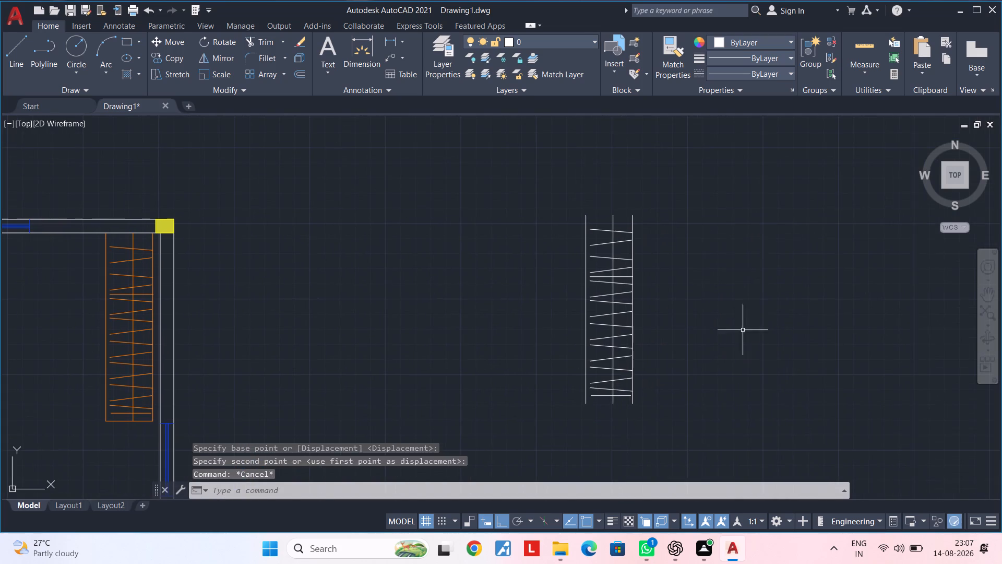
{"action": "left_click_drag", "start_coordinate": [722, 178], "coordinate": [690, 186]}
{"action": "left_click", "coordinate": [551, 417]}
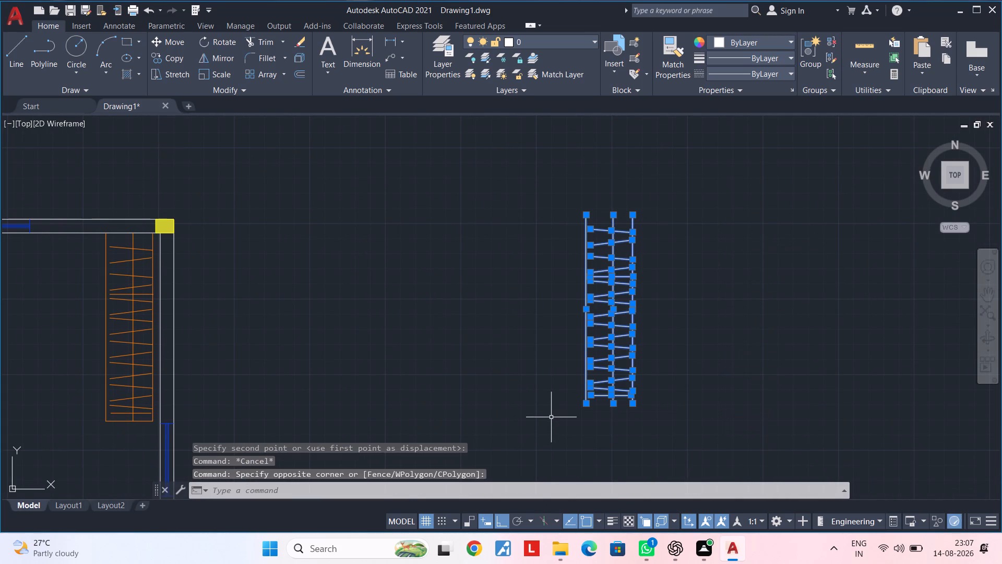
{"action": "type", "text": "ro"}
{"action": "key", "text": "space"}
{"action": "left_click", "coordinate": [583, 405]}
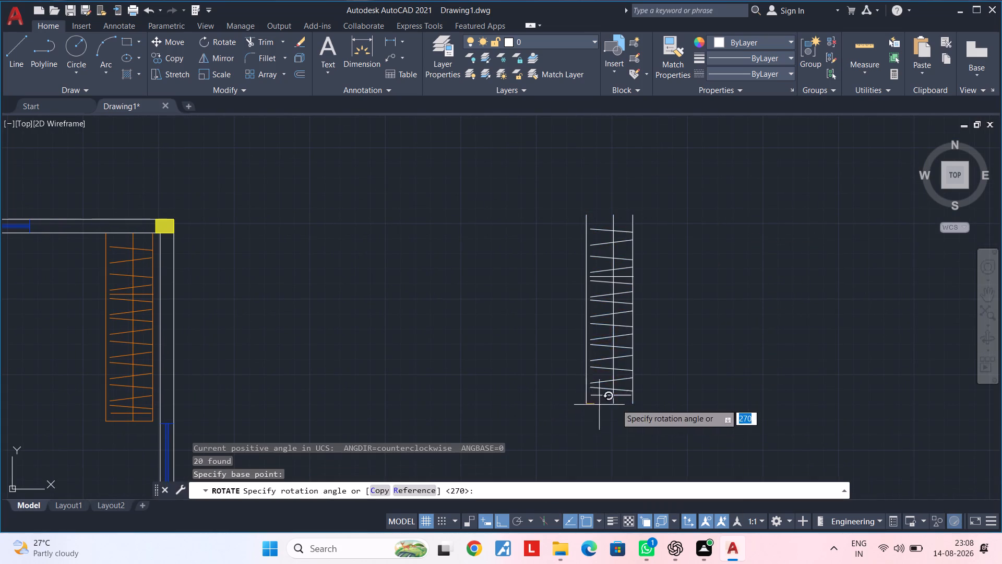
{"action": "left_click", "coordinate": [559, 305]}
{"action": "key", "text": "Escape"}
{"action": "key", "text": "Escape"}
Match the properties of a line in the northeast room's orange wardrobe onto the entire rotated spare pattern.
{"action": "middle_click_drag", "start_coordinate": [538, 405], "coordinate": [567, 401]}
{"action": "key", "text": "Escape"}
{"action": "left_click", "coordinate": [659, 319]}
{"action": "left_click", "coordinate": [415, 430]}
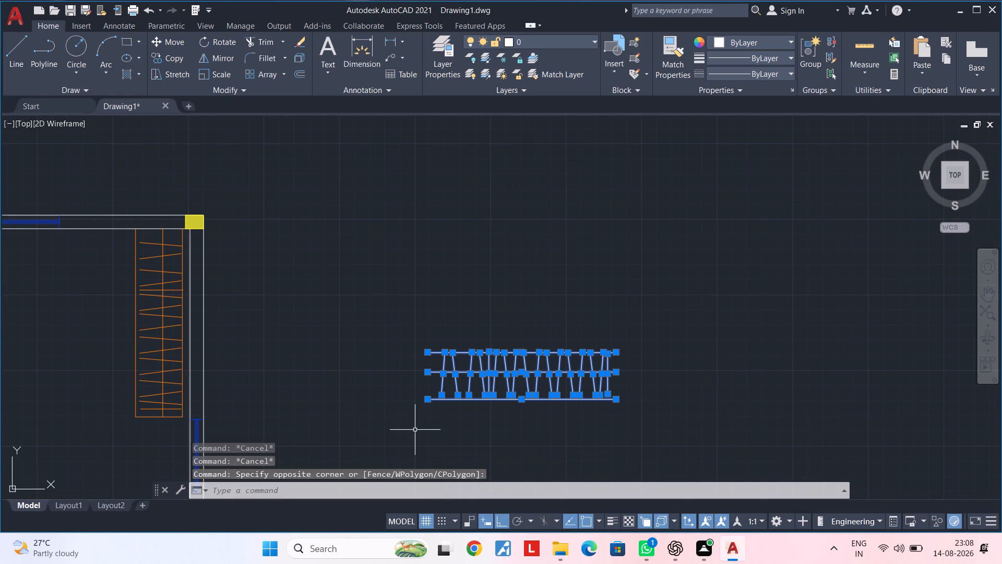
{"action": "middle_click_drag", "start_coordinate": [422, 425], "coordinate": [498, 402]}
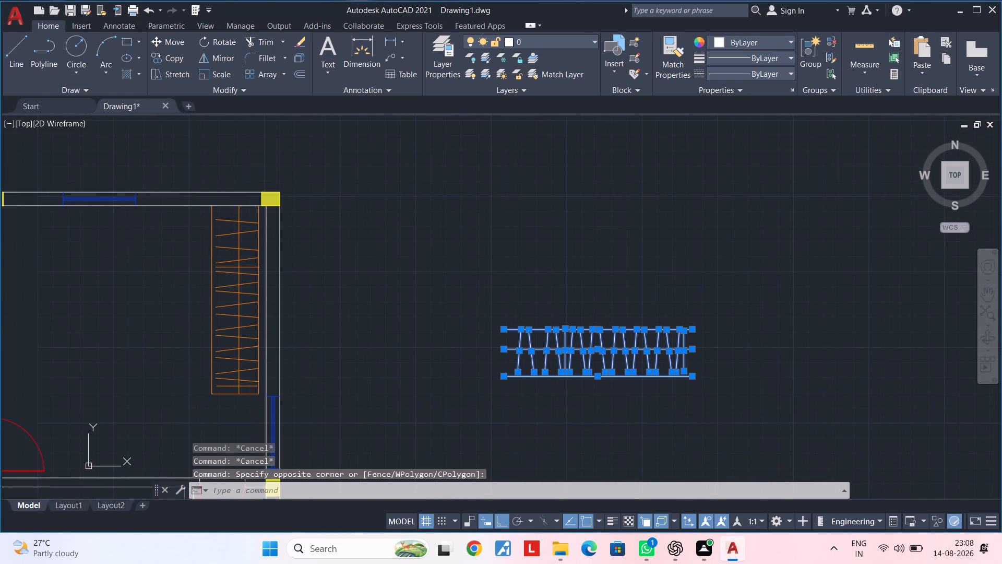
{"action": "key", "text": "m"}
{"action": "type", "text": "a"}
{"action": "key", "text": "space"}
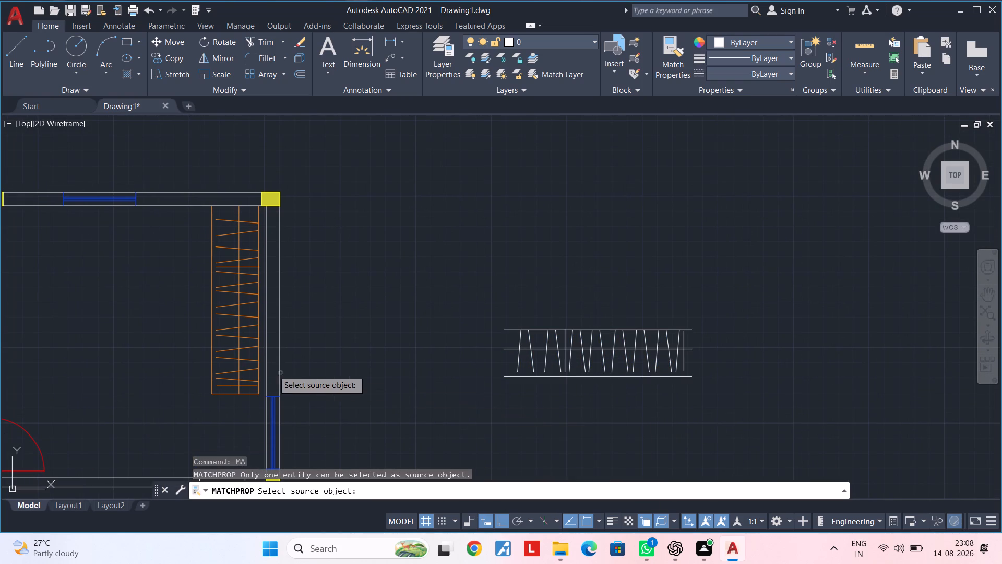
{"action": "left_click", "coordinate": [258, 361]}
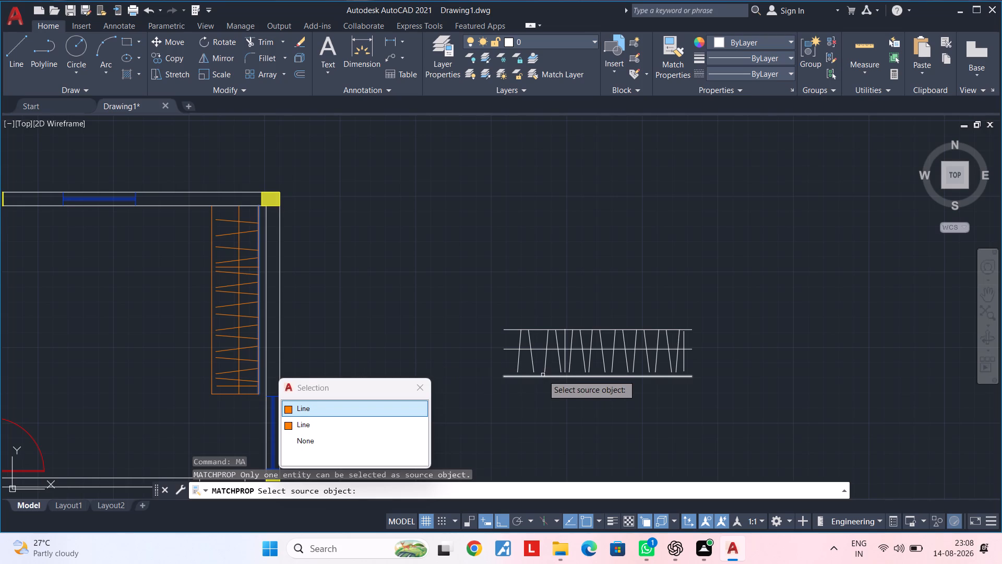
{"action": "left_click", "coordinate": [720, 282]}
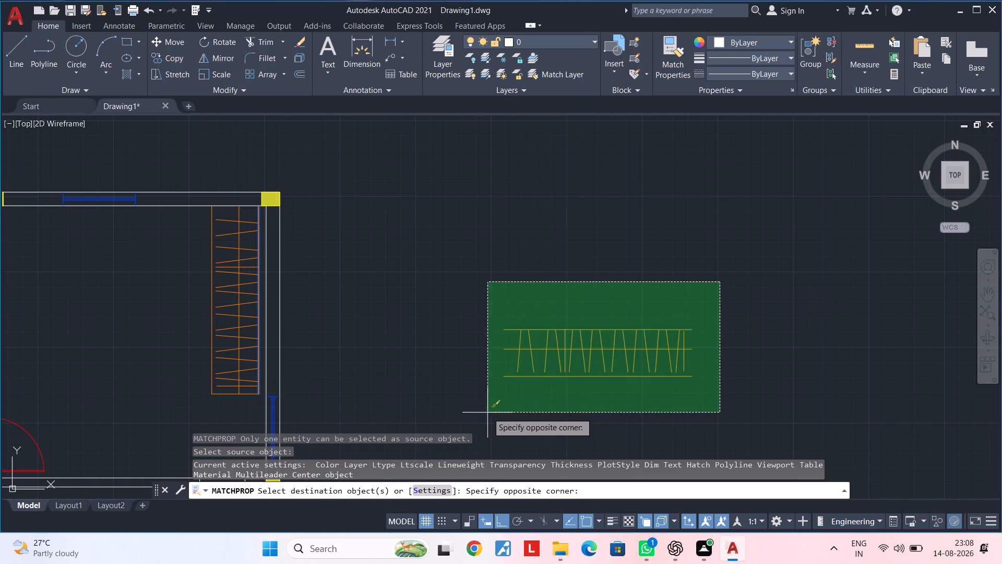
{"action": "left_click", "coordinate": [487, 413]}
{"action": "key", "text": "Escape"}
{"action": "key", "text": "Escape"}
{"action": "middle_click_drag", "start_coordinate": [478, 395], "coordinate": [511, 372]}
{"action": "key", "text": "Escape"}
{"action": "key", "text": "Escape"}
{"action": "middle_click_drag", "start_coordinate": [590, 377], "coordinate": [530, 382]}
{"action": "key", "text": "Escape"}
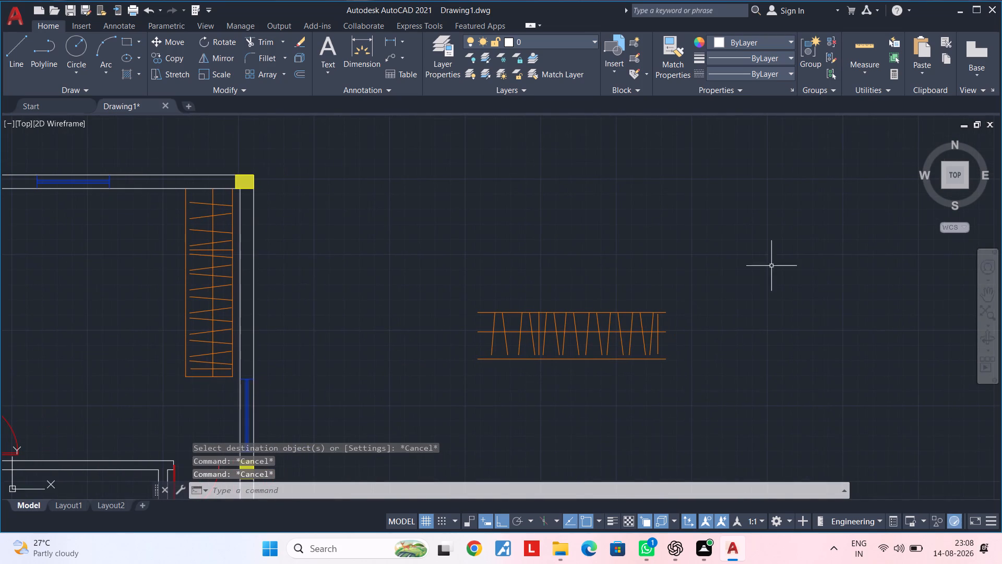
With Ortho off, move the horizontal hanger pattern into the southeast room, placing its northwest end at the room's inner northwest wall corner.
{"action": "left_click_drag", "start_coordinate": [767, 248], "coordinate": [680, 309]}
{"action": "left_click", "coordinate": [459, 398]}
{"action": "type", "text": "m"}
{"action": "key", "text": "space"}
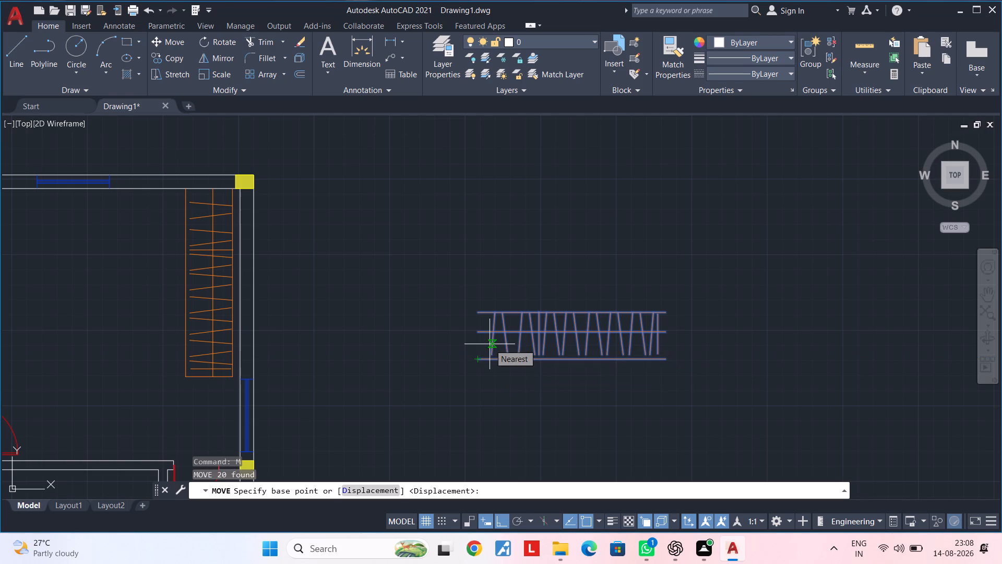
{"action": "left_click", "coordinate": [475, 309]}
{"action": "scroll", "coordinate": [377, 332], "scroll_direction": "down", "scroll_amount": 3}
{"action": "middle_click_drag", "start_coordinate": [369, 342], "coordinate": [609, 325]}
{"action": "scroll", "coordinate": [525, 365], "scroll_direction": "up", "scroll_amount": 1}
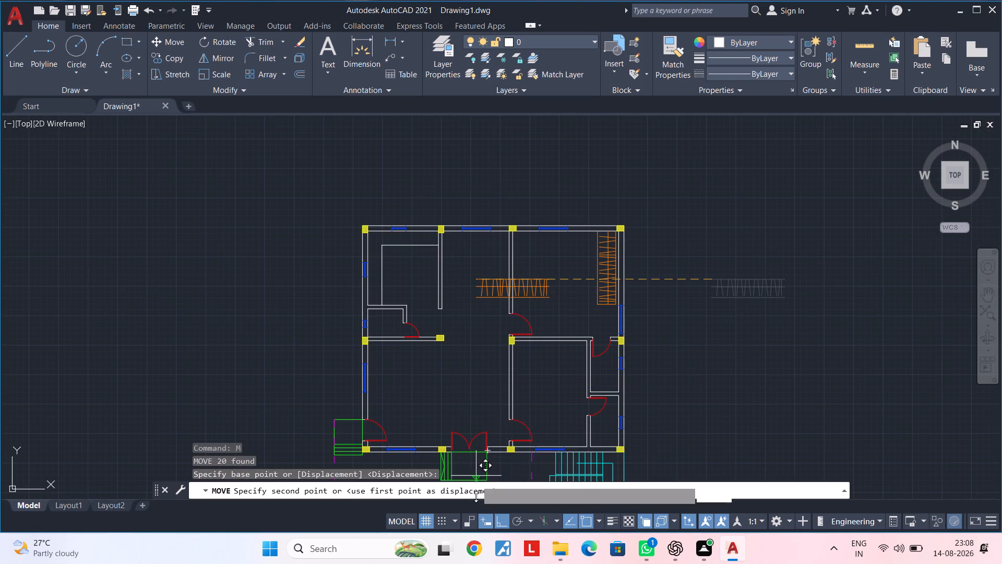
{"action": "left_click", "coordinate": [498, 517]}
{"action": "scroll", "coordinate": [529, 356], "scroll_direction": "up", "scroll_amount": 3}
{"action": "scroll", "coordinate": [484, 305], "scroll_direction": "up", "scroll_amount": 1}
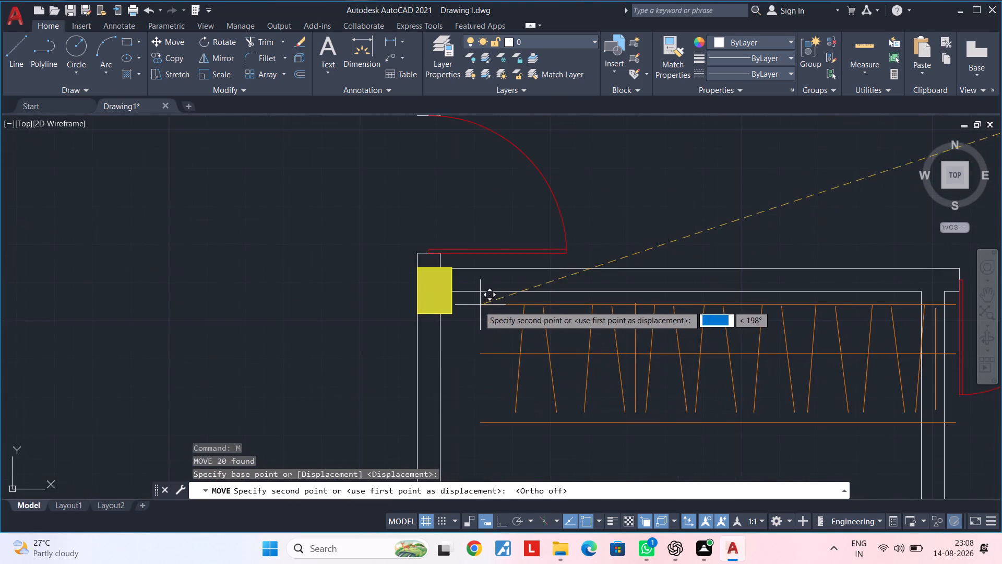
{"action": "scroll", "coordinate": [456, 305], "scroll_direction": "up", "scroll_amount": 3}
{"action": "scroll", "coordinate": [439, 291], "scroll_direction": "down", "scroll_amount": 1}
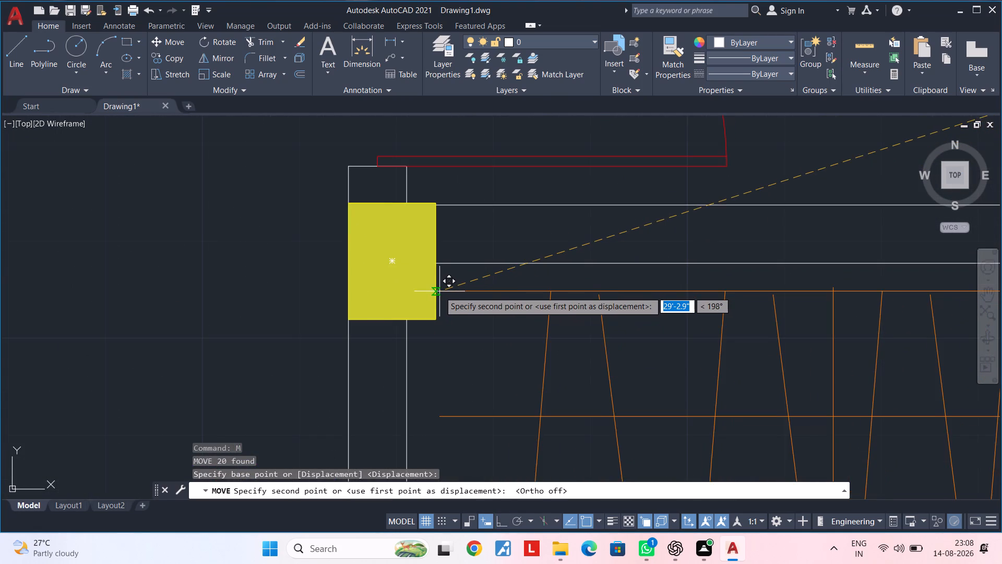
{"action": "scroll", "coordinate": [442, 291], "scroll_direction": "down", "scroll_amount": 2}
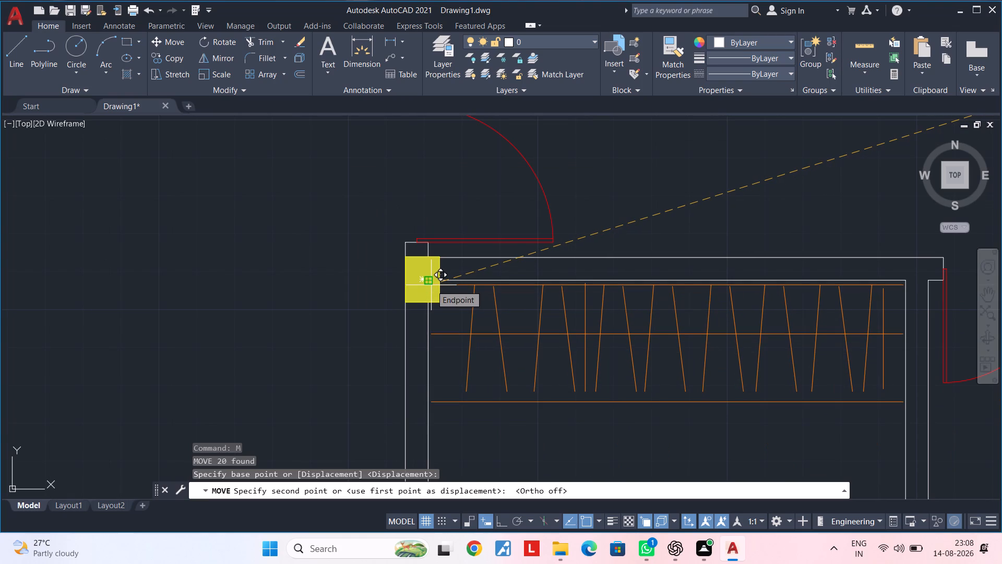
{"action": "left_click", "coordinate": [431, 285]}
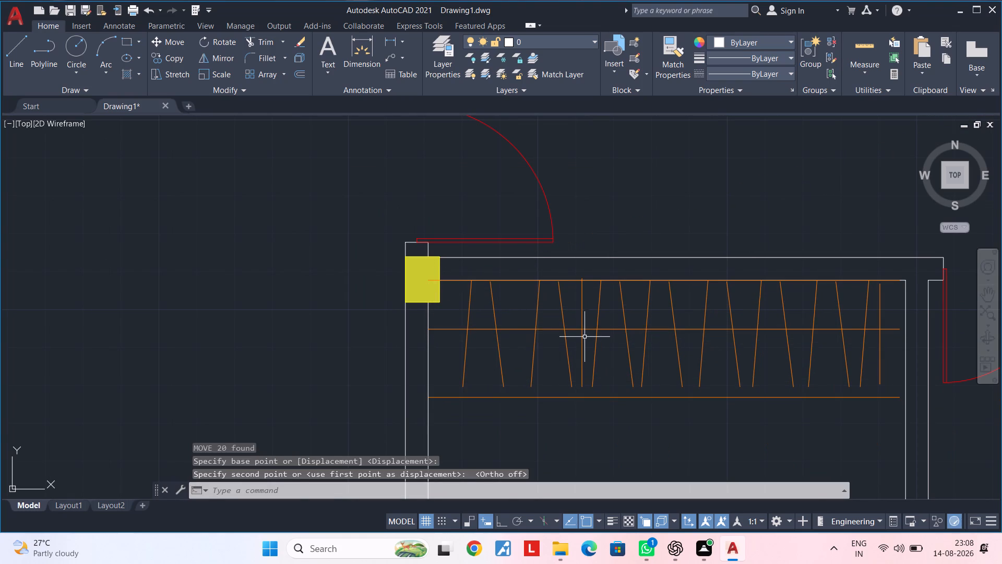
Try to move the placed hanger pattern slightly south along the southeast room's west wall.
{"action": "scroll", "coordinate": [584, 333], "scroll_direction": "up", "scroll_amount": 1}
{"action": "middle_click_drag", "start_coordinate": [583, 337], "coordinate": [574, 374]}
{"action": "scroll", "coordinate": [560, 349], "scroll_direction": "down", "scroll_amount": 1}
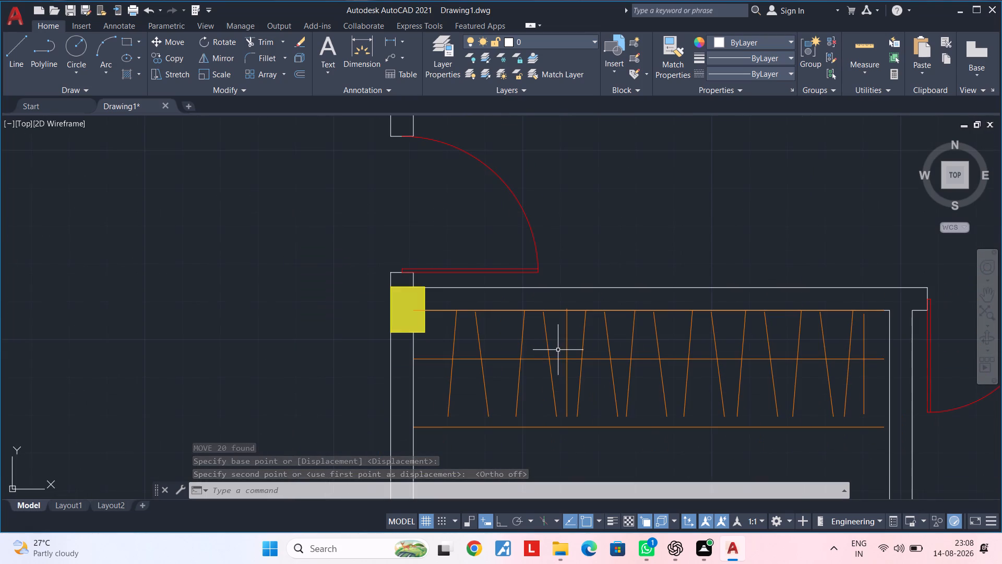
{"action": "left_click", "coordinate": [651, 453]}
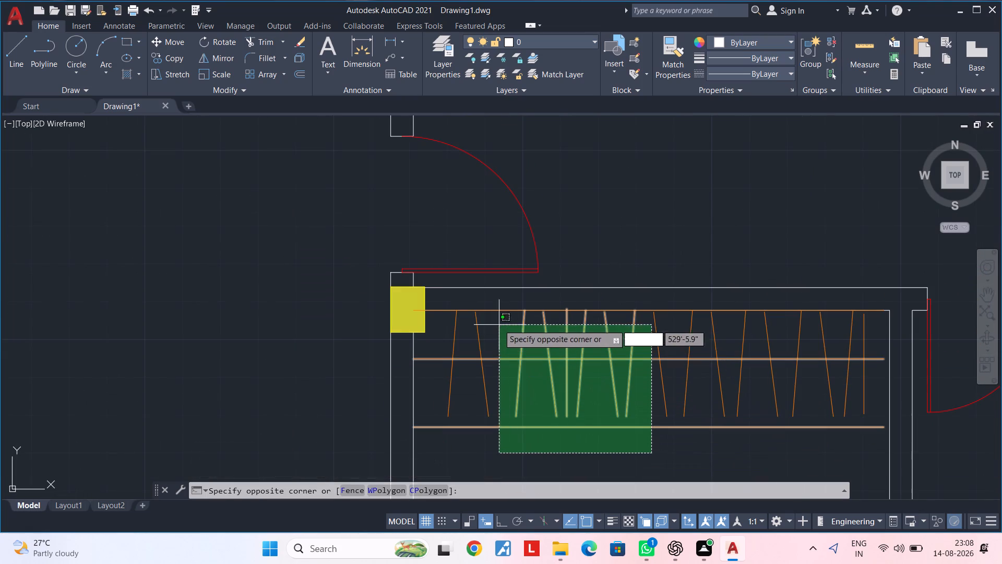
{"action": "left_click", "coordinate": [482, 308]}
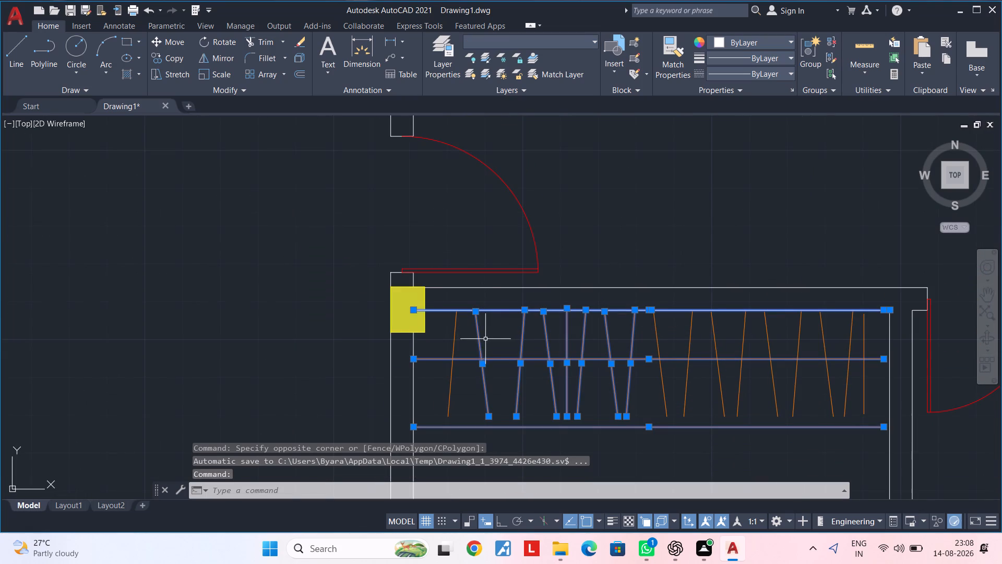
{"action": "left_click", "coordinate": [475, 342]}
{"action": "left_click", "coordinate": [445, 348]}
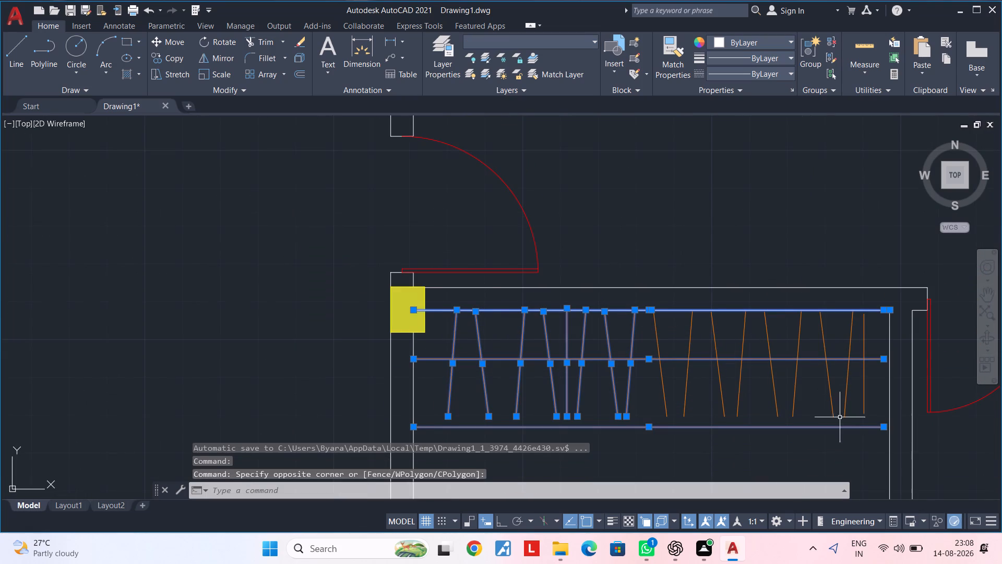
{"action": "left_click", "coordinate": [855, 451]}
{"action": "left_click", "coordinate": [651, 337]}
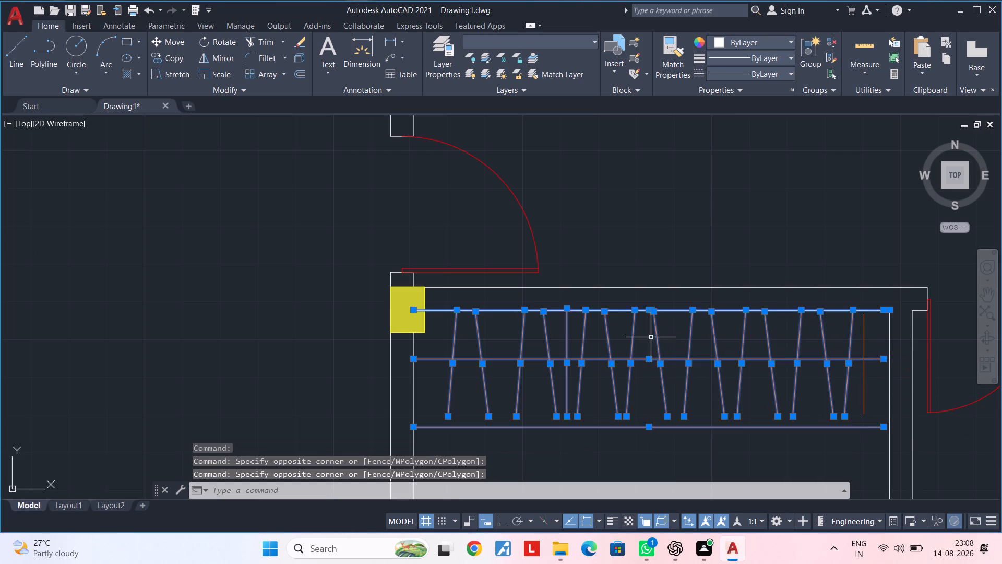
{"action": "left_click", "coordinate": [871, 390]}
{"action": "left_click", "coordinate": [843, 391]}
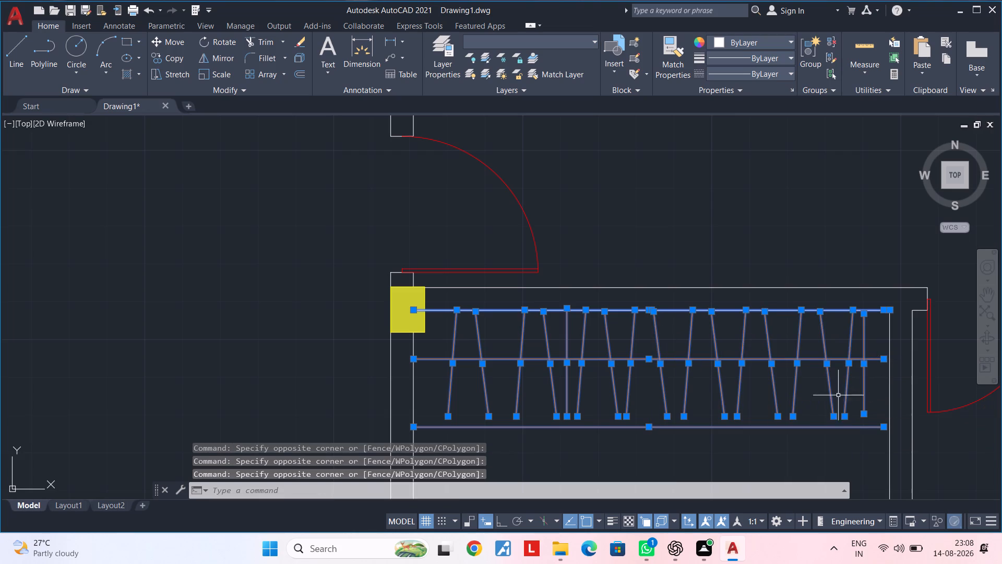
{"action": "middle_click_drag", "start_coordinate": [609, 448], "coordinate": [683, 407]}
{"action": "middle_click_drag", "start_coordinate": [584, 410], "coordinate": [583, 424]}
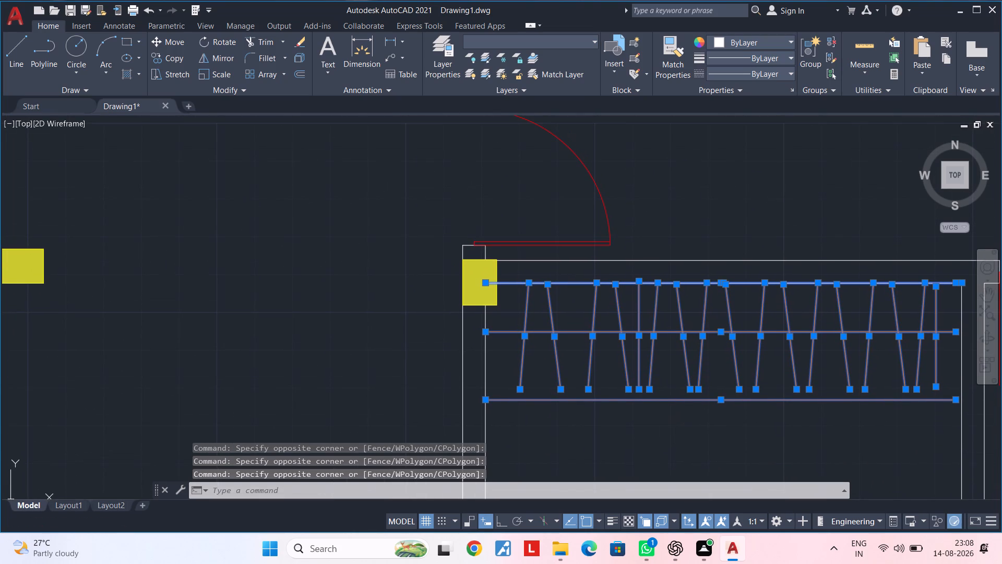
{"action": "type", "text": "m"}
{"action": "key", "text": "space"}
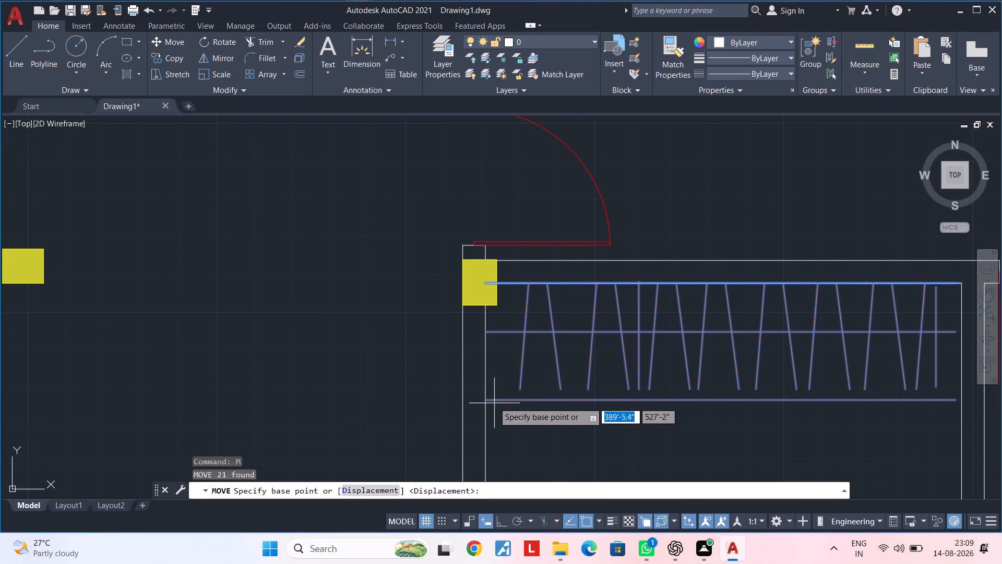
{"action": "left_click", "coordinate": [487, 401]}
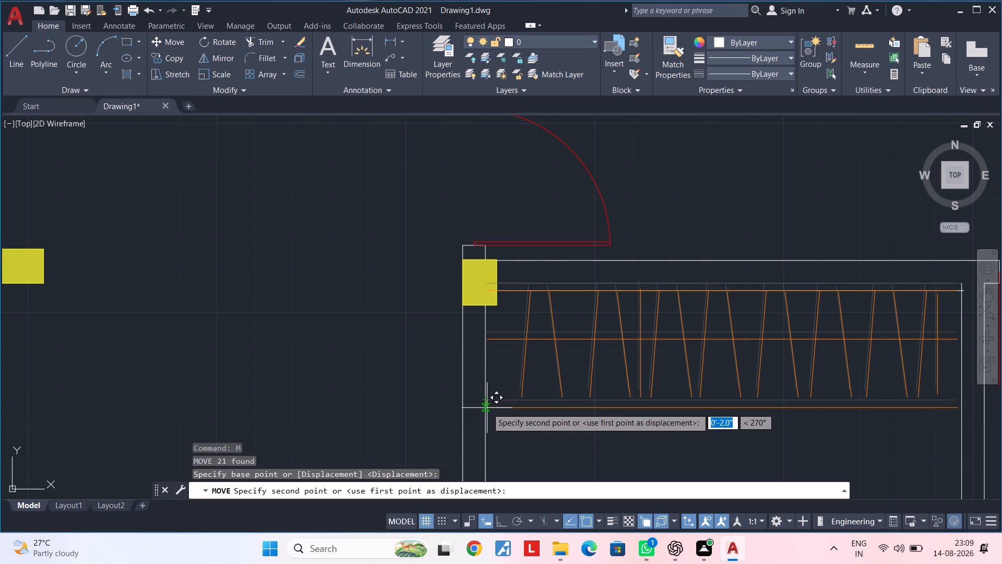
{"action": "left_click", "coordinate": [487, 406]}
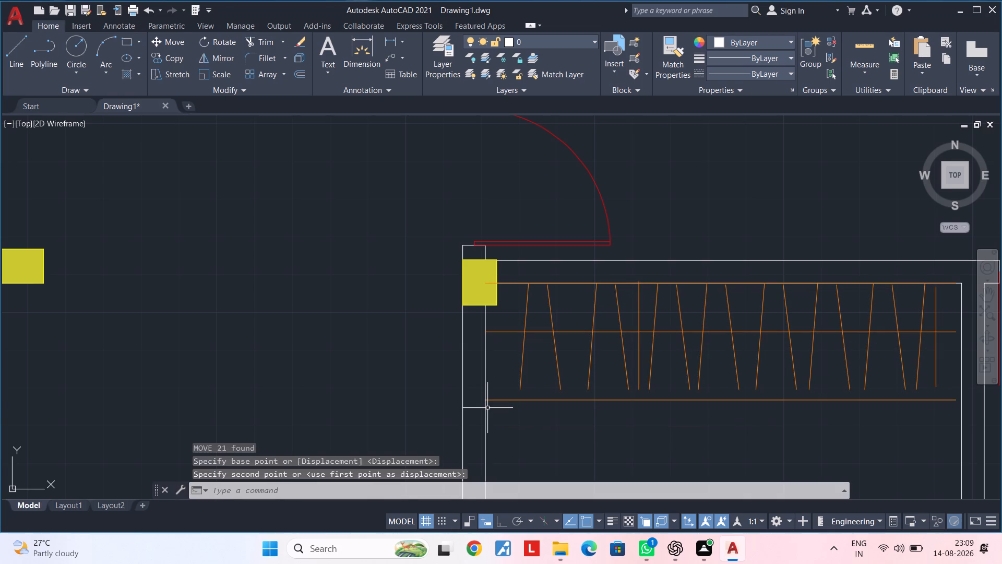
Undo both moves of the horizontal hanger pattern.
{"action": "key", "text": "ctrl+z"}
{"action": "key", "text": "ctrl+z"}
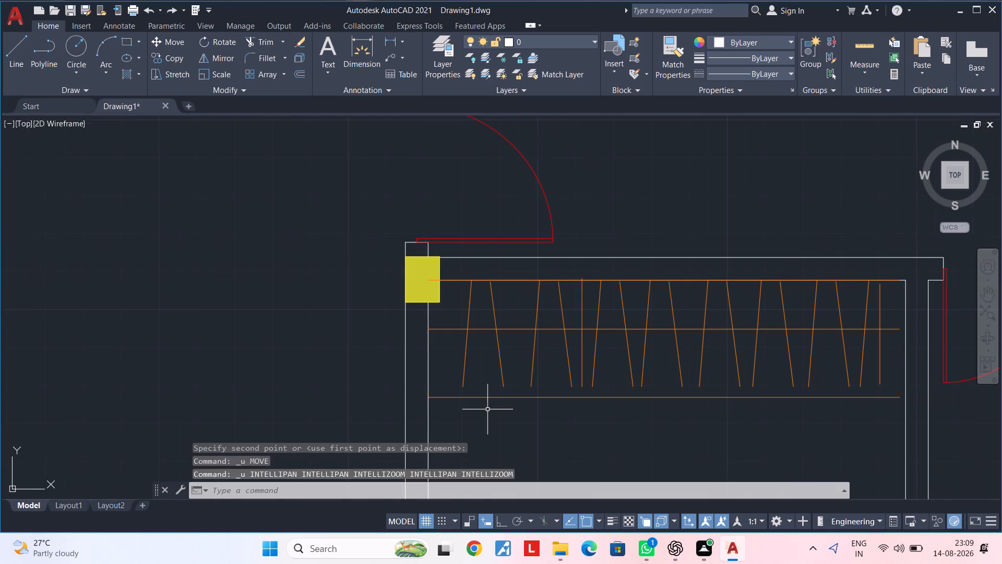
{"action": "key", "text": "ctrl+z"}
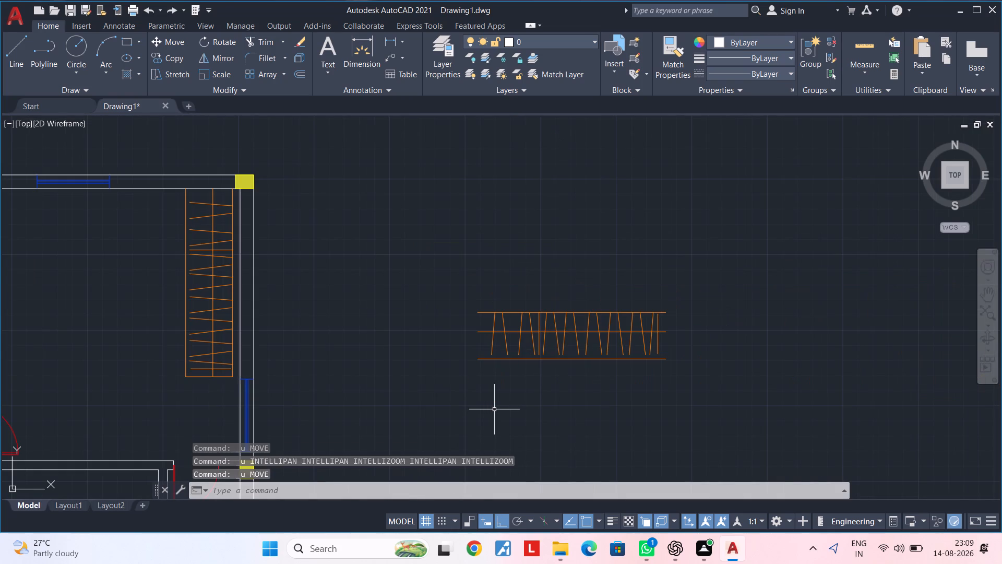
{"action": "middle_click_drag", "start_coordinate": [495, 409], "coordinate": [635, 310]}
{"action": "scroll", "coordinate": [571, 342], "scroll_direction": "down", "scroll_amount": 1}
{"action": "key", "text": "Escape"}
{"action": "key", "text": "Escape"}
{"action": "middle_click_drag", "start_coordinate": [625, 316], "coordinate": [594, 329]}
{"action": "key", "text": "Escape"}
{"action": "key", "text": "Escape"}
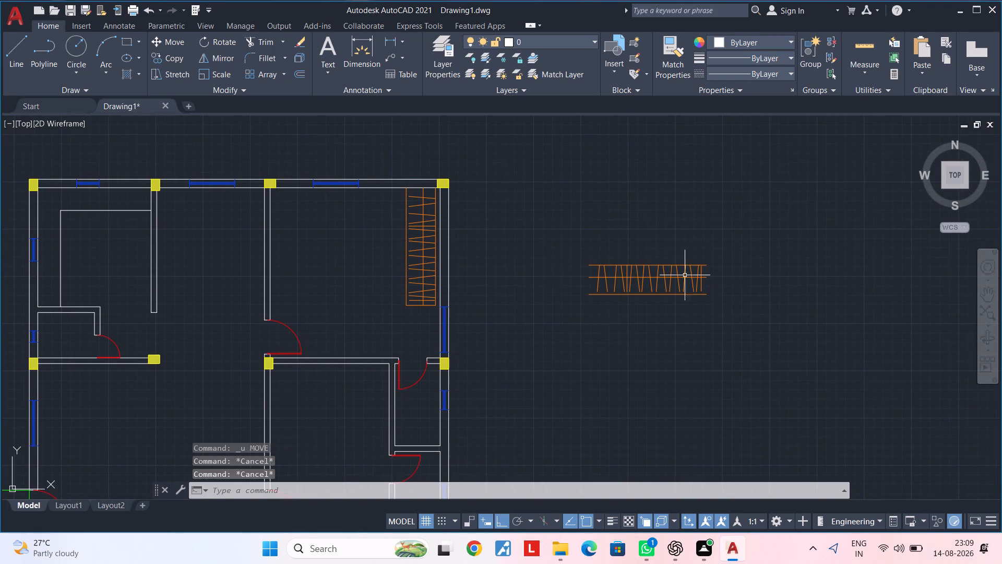
With Ortho off, move the hanger pattern by its southwest end onto the southeast room's west wall, leaving a small gap below the north wall.
{"action": "left_click_drag", "start_coordinate": [737, 232], "coordinate": [727, 246]}
{"action": "left_click", "coordinate": [554, 347]}
{"action": "type", "text": "m"}
{"action": "key", "text": "space"}
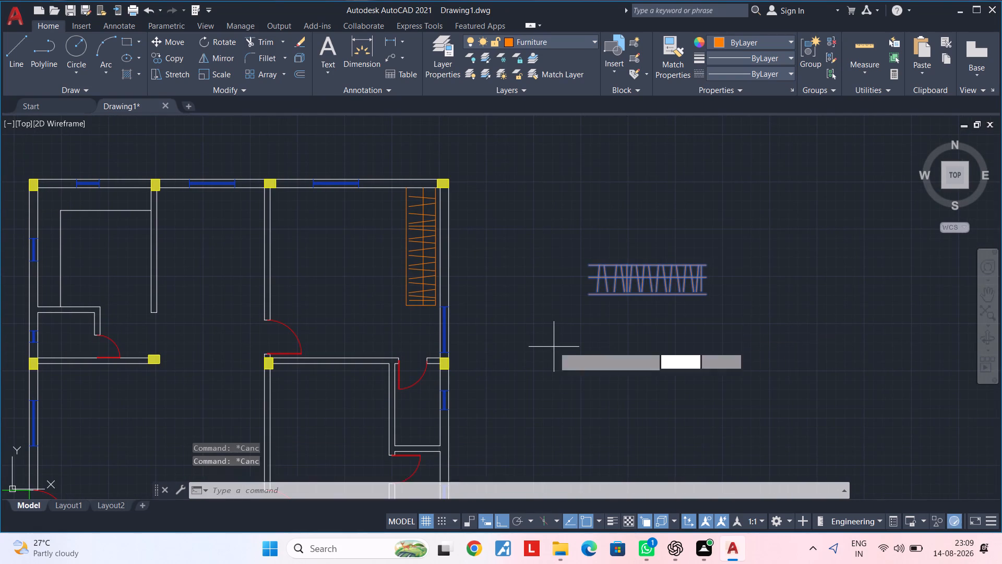
{"action": "left_click", "coordinate": [589, 297]}
{"action": "scroll", "coordinate": [545, 396], "scroll_direction": "down", "scroll_amount": 1}
{"action": "middle_click_drag", "start_coordinate": [547, 394], "coordinate": [622, 355]}
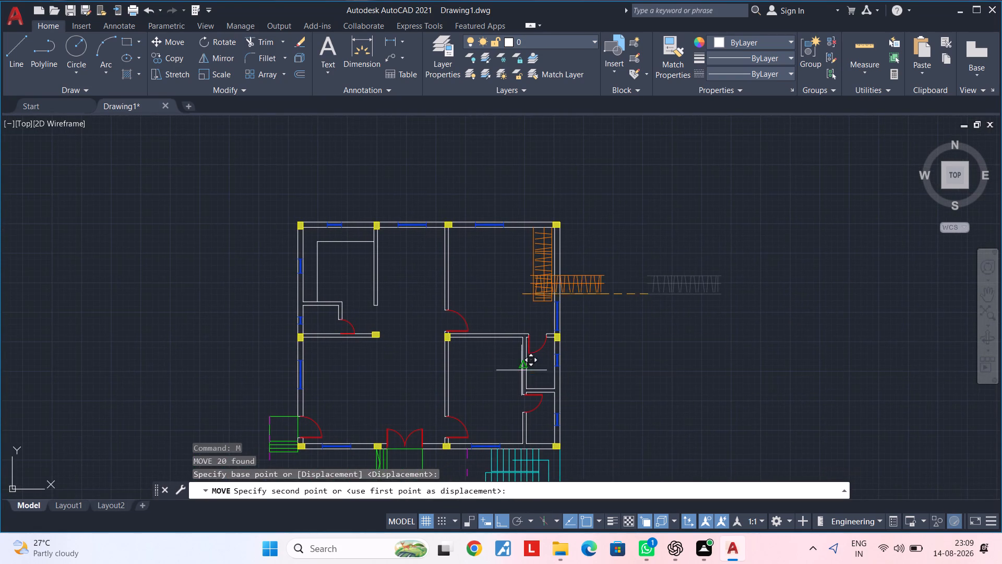
{"action": "scroll", "coordinate": [457, 362], "scroll_direction": "up", "scroll_amount": 1}
{"action": "key", "text": "F8"}
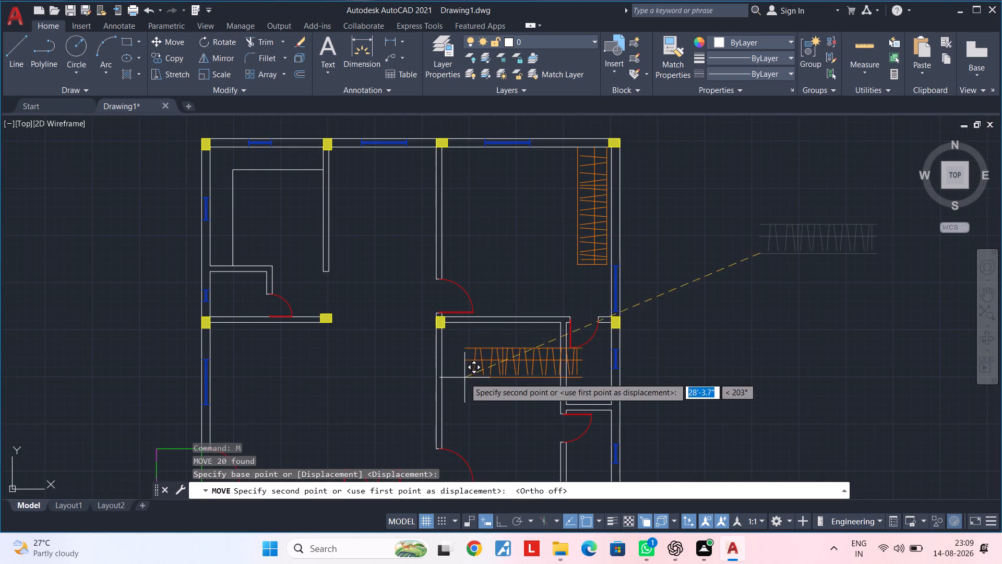
{"action": "scroll", "coordinate": [460, 374], "scroll_direction": "up", "scroll_amount": 2}
{"action": "middle_click_drag", "start_coordinate": [420, 322], "coordinate": [419, 383]}
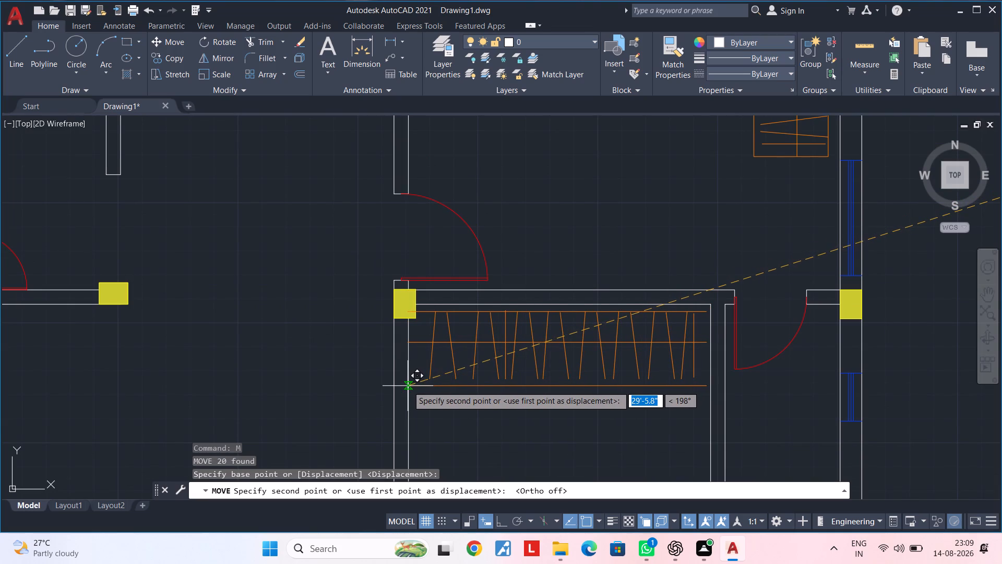
{"action": "scroll", "coordinate": [408, 386], "scroll_direction": "up", "scroll_amount": 2}
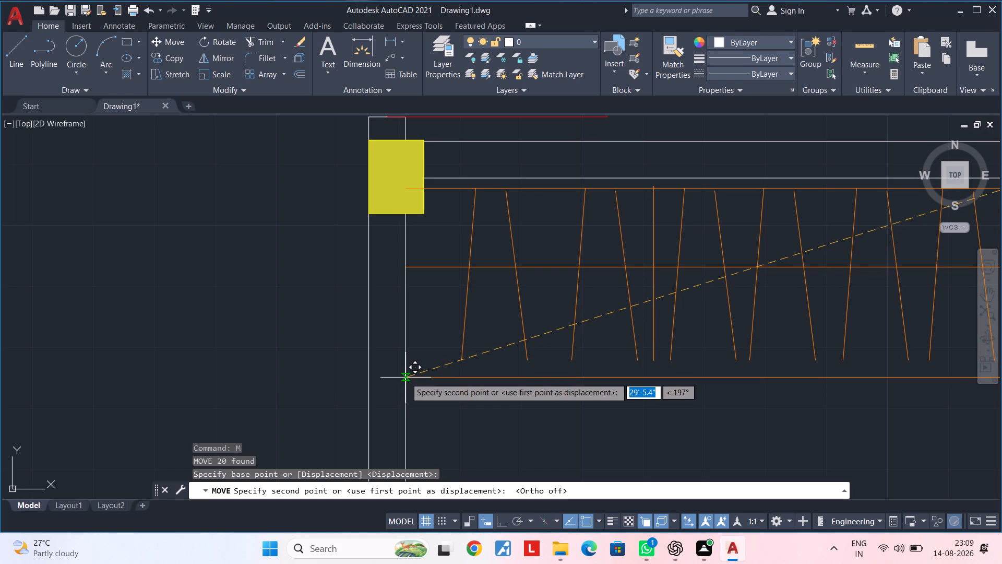
{"action": "left_click", "coordinate": [405, 378]}
{"action": "key", "text": "Escape"}
{"action": "key", "text": "Escape"}
Trim the part of the hanger pattern's north line that overlaps the yellow column at the southeast room's northwest corner.
{"action": "type", "text": "tr"}
{"action": "key", "text": "space"}
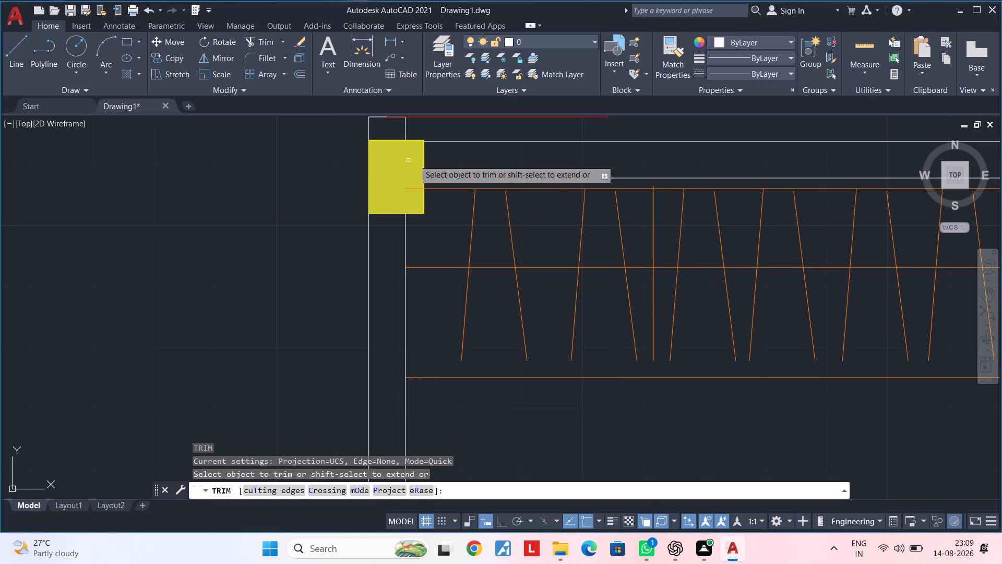
{"action": "left_click", "coordinate": [416, 189]}
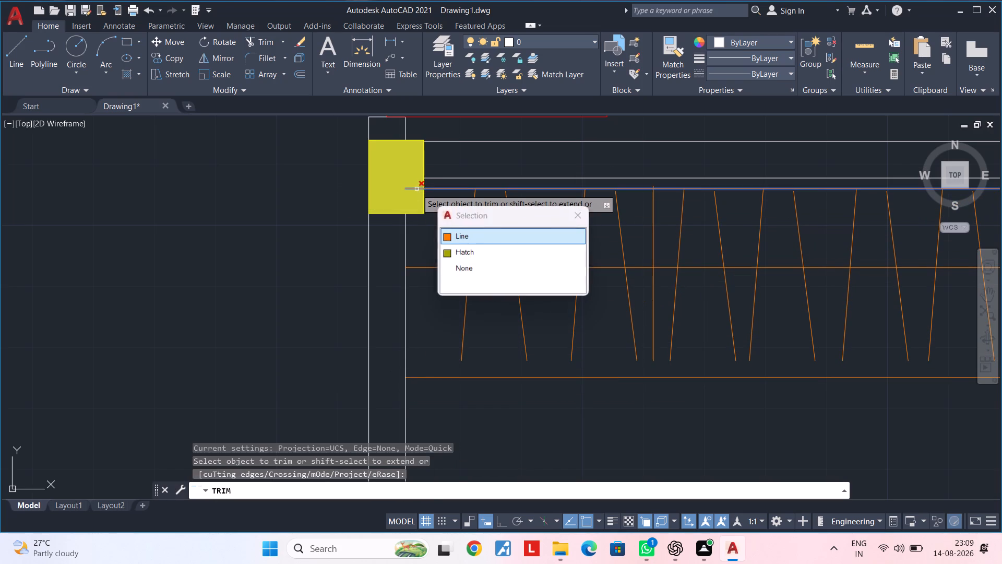
{"action": "left_click", "coordinate": [462, 234]}
{"action": "scroll", "coordinate": [452, 297], "scroll_direction": "down", "scroll_amount": 1}
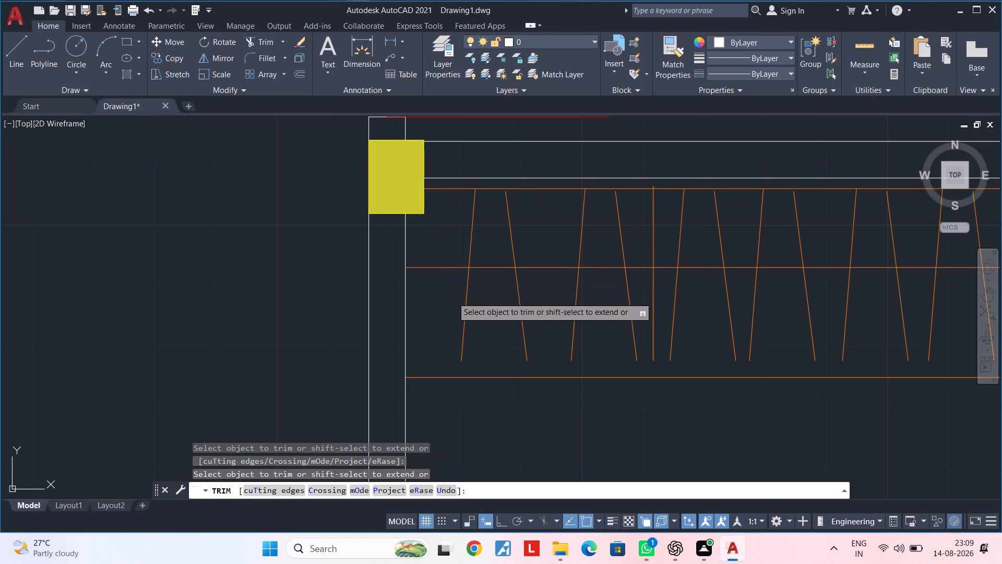
{"action": "scroll", "coordinate": [454, 301], "scroll_direction": "down", "scroll_amount": 1}
{"action": "middle_click_drag", "start_coordinate": [590, 358], "coordinate": [396, 359]}
{"action": "scroll", "coordinate": [508, 326], "scroll_direction": "up", "scroll_amount": 1}
{"action": "middle_click_drag", "start_coordinate": [535, 366], "coordinate": [497, 391]}
{"action": "key", "text": "Escape"}
{"action": "key", "text": "Escape"}
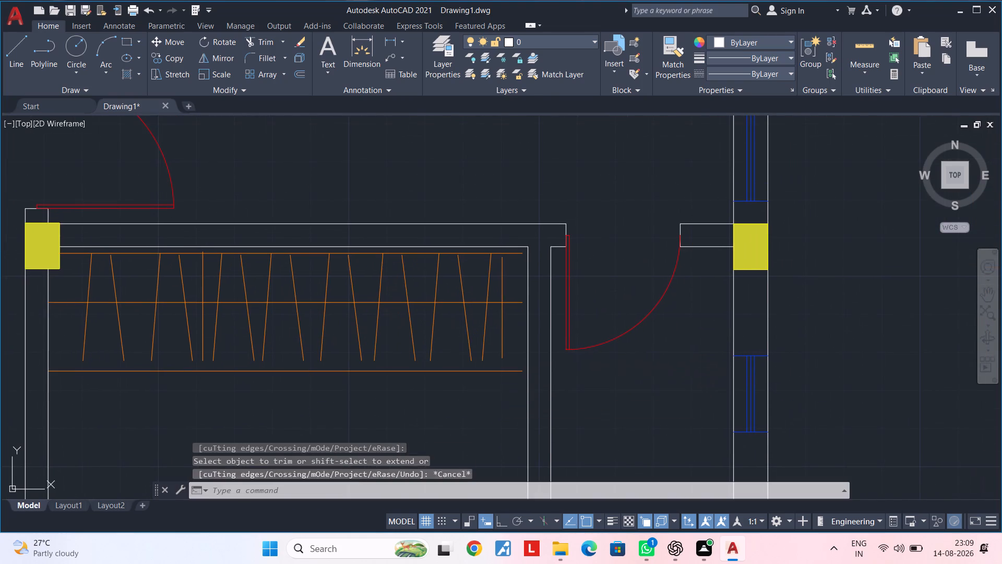
{"action": "key", "text": "Escape"}
Extend the hanger pattern's three horizontal lines to the southeast room's east wall.
{"action": "type", "text": "ex"}
{"action": "key", "text": "space"}
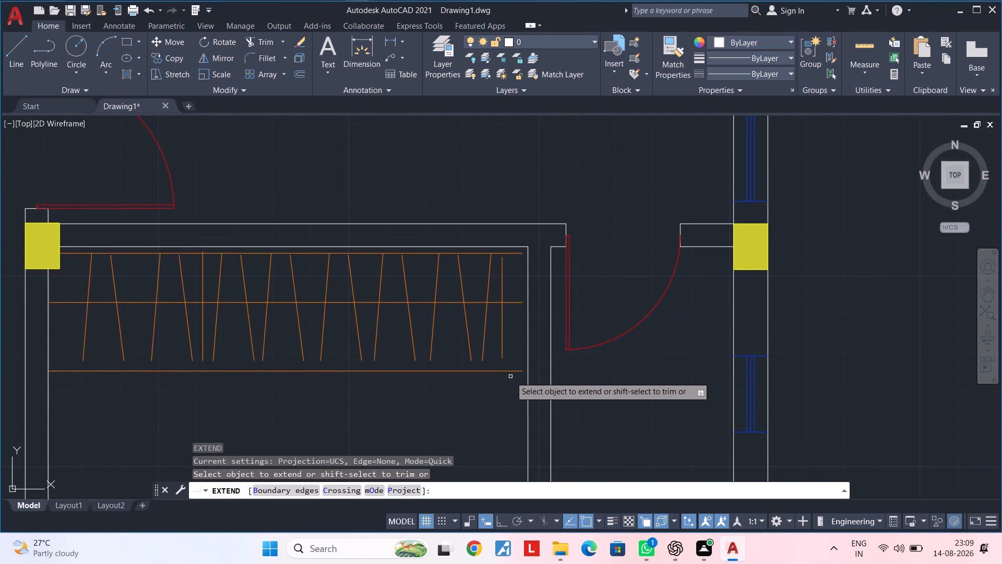
{"action": "left_click_drag", "start_coordinate": [510, 377], "coordinate": [512, 259]}
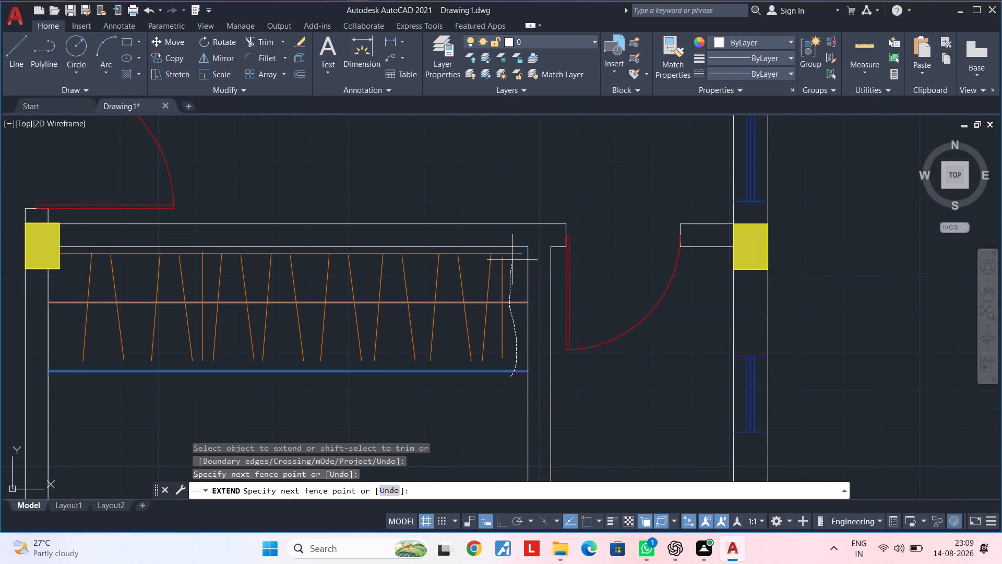
{"action": "left_click_drag", "start_coordinate": [512, 259], "coordinate": [513, 249]}
{"action": "key", "text": "Escape"}
{"action": "key", "text": "Escape"}
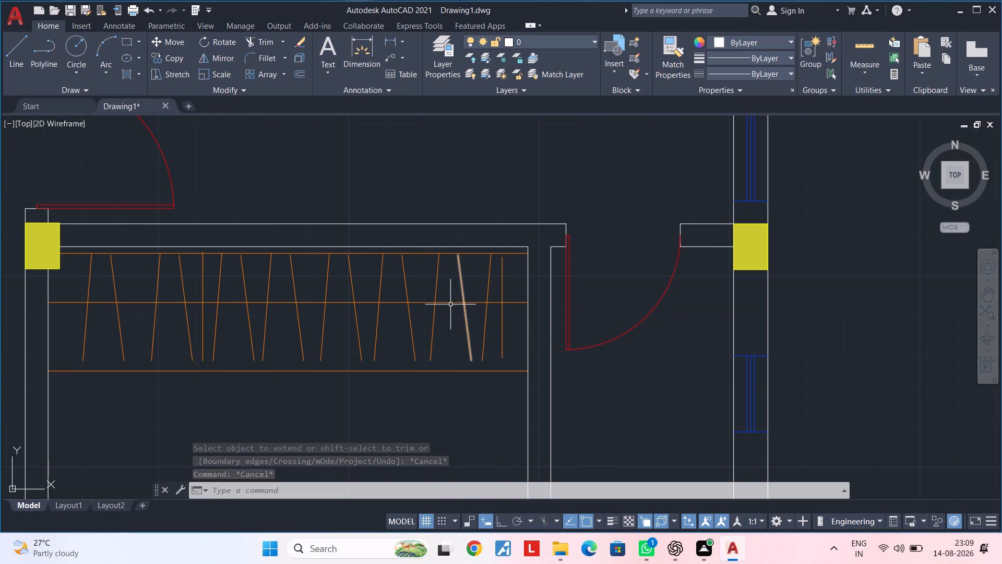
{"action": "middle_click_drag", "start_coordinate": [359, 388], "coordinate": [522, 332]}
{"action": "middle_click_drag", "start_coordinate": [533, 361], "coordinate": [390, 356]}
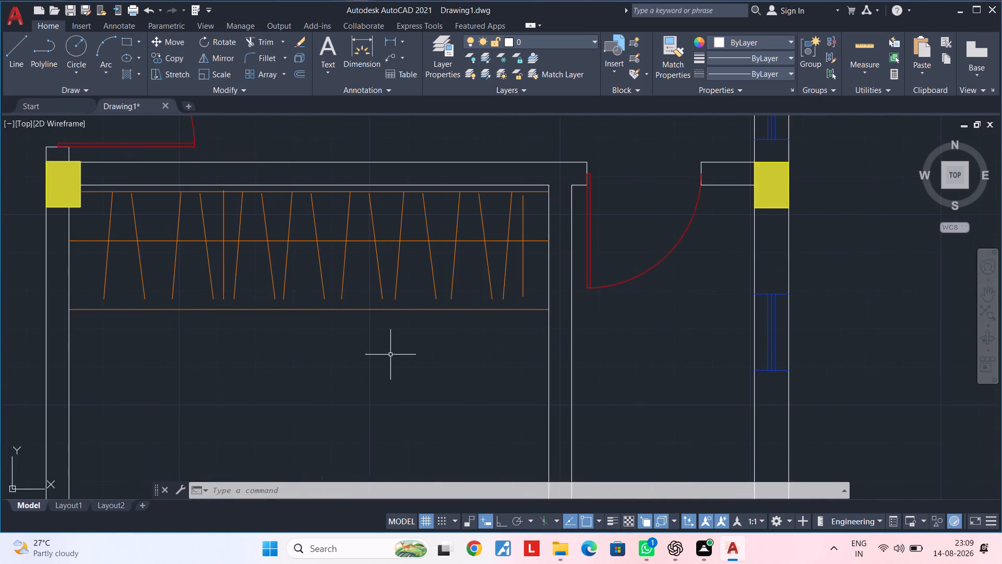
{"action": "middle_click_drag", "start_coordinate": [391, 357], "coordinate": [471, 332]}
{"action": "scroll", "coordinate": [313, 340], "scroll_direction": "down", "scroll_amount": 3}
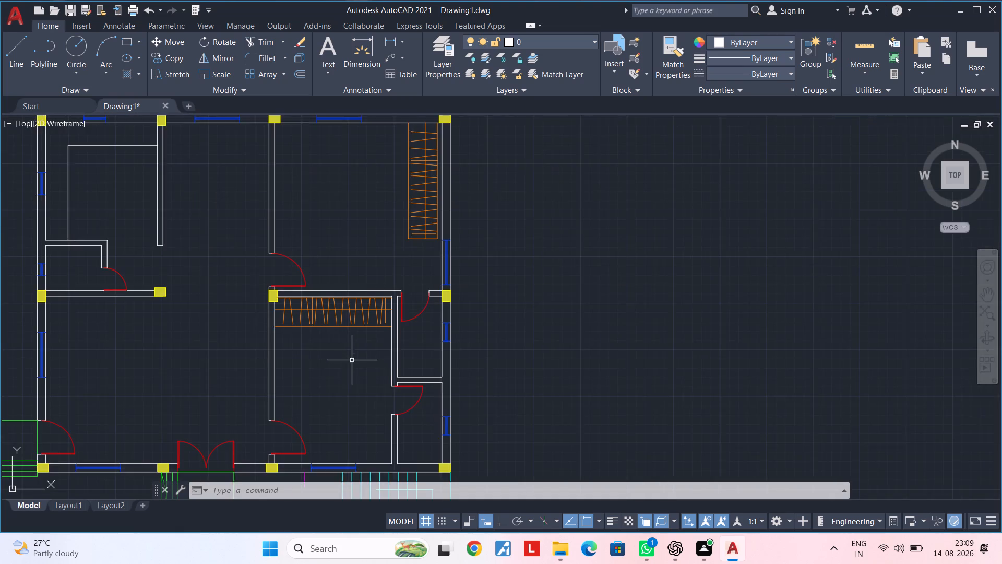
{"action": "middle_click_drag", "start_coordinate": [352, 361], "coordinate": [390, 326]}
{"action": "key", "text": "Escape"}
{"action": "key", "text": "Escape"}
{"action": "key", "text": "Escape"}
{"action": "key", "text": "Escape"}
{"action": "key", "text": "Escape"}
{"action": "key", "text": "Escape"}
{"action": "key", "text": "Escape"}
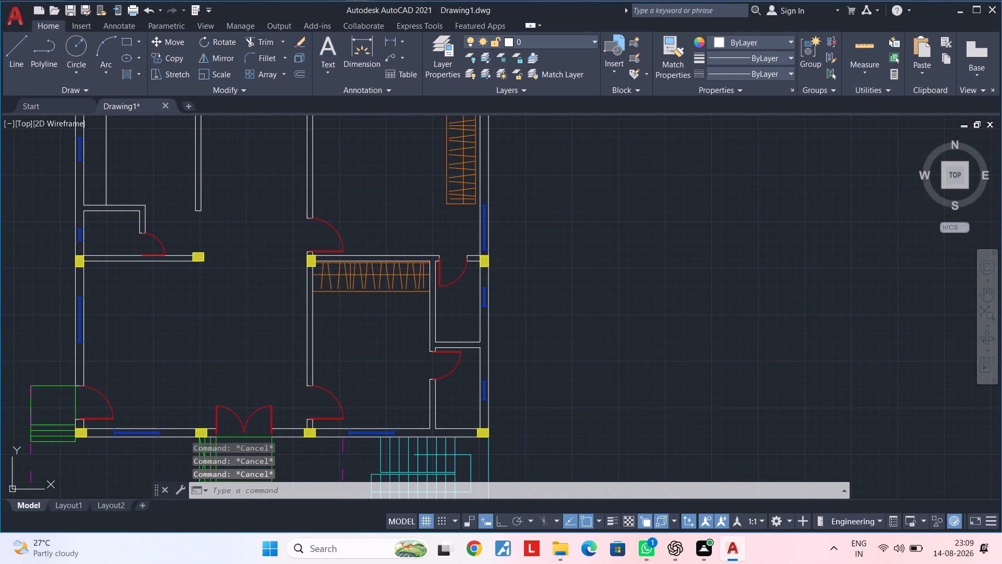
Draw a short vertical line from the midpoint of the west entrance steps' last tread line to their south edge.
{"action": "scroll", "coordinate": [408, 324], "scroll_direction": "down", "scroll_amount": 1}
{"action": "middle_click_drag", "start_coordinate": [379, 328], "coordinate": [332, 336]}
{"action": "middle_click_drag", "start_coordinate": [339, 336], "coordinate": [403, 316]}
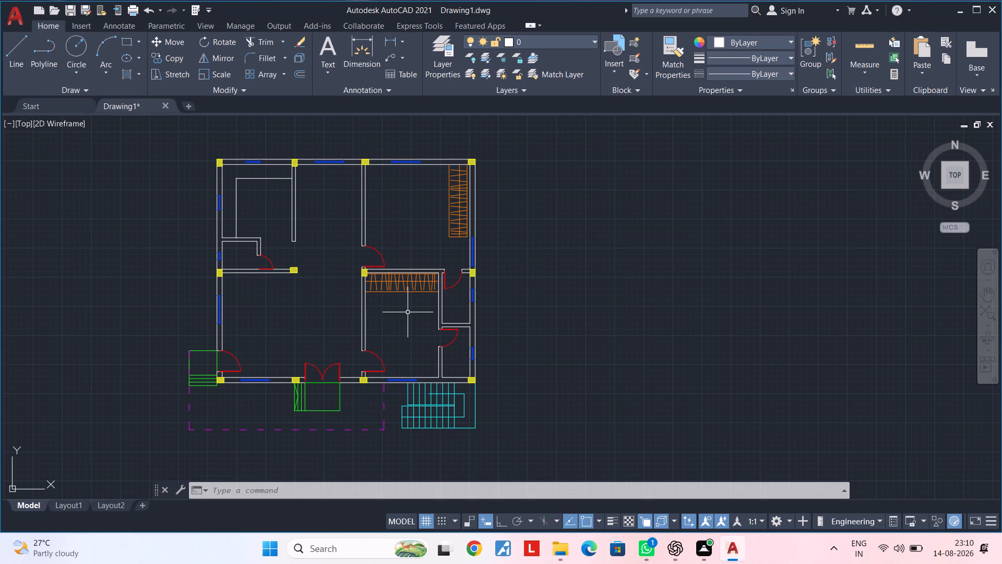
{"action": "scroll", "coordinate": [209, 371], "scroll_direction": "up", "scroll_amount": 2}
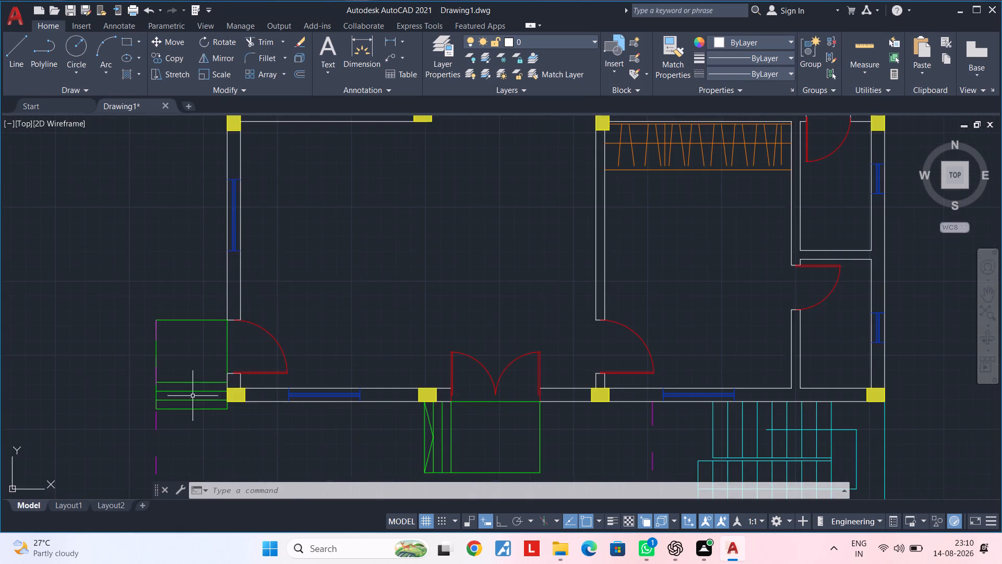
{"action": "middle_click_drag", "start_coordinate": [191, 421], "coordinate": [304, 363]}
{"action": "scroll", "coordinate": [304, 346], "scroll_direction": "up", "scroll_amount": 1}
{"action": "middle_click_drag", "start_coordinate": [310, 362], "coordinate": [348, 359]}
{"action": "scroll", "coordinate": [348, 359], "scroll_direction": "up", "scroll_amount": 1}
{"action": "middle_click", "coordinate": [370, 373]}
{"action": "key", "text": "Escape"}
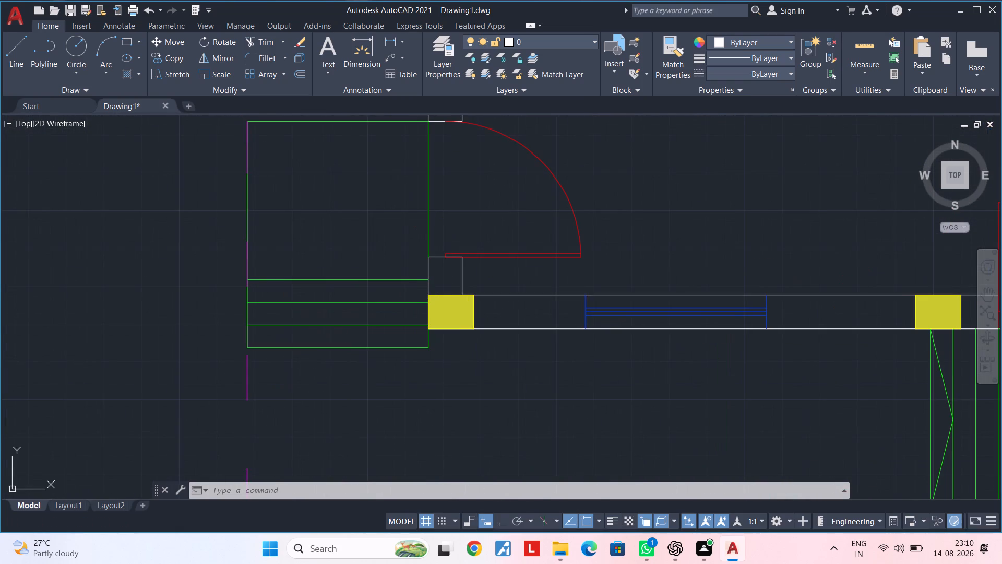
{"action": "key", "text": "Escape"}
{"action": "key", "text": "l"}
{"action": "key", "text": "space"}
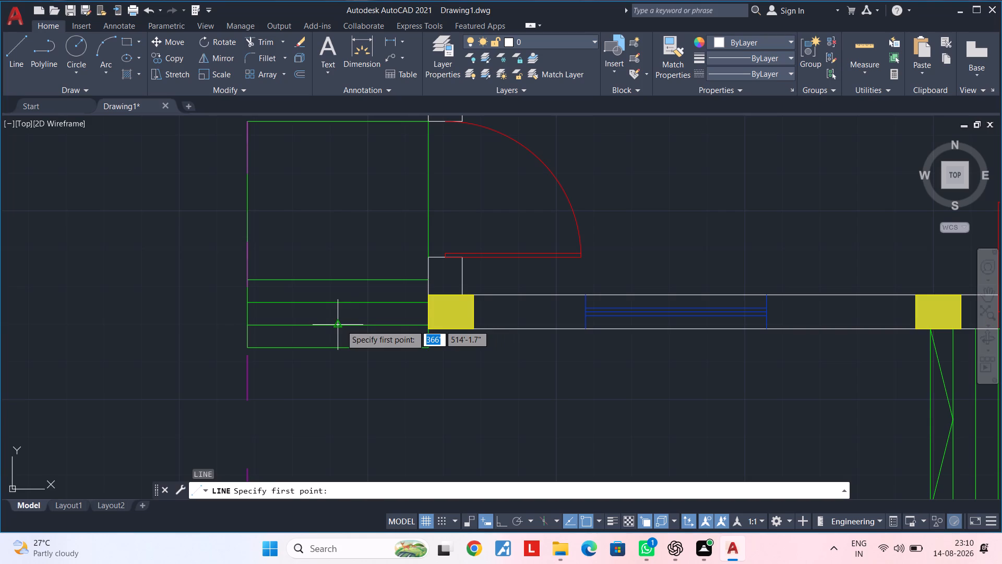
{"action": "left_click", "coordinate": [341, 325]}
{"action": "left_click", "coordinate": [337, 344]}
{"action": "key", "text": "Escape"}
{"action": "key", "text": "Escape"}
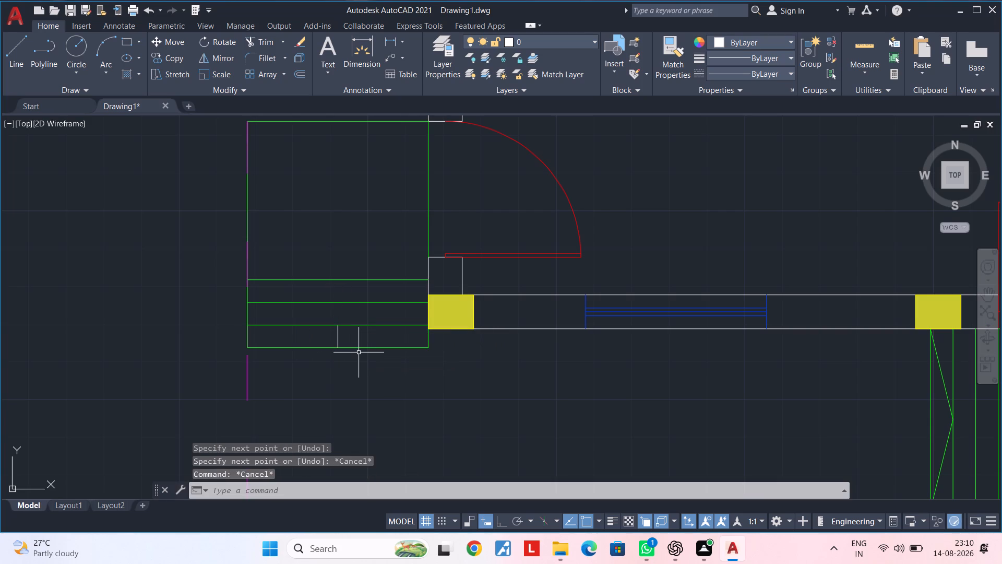
Draw two sloped lines in the southernmost tread of the west steps, from both south corners to the tread line's midpoint.
{"action": "key", "text": "l"}
{"action": "key", "text": "space"}
{"action": "left_click", "coordinate": [249, 346]}
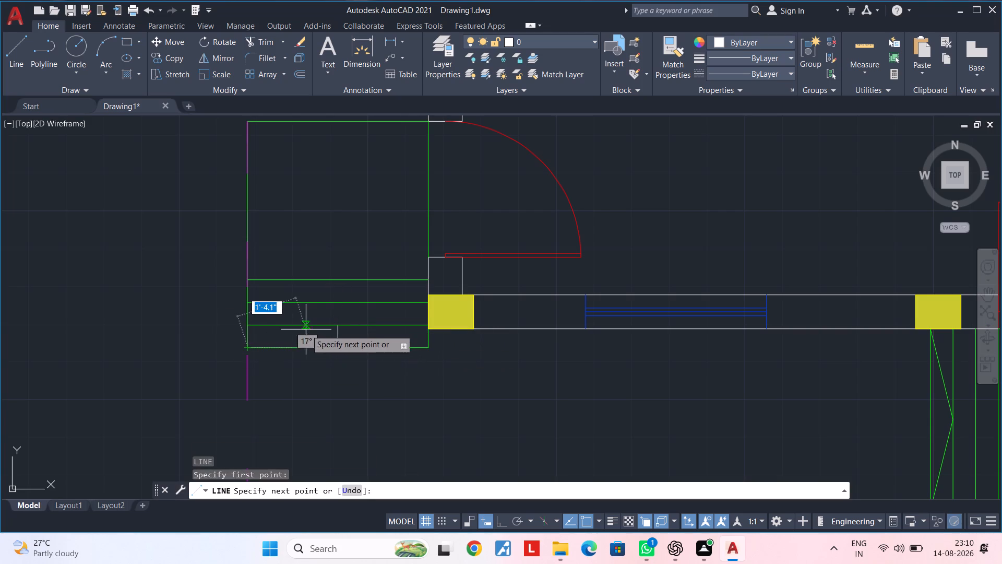
{"action": "left_click", "coordinate": [338, 326]}
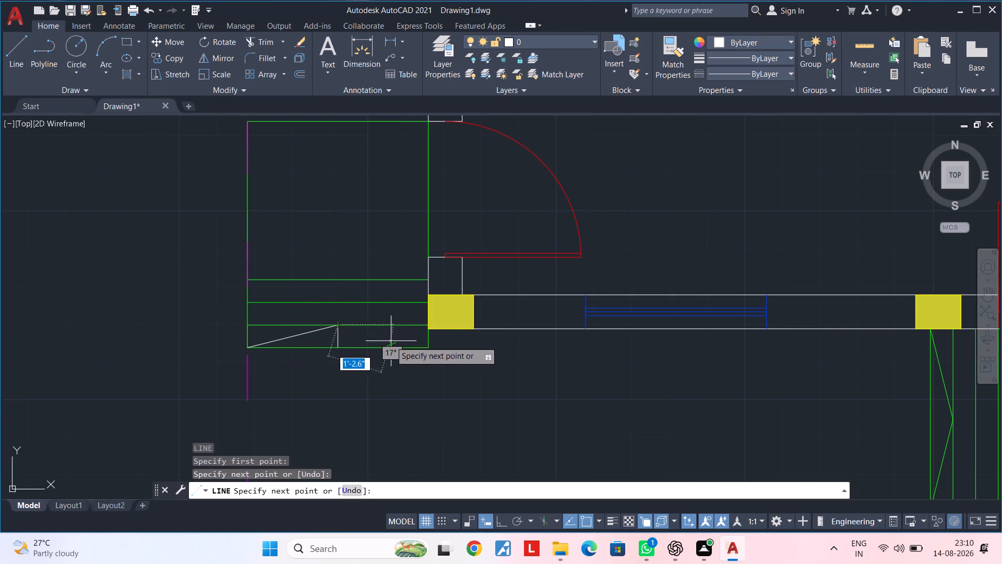
{"action": "left_click", "coordinate": [429, 346]}
{"action": "key", "text": "Escape"}
{"action": "key", "text": "Escape"}
{"action": "key", "text": "Escape"}
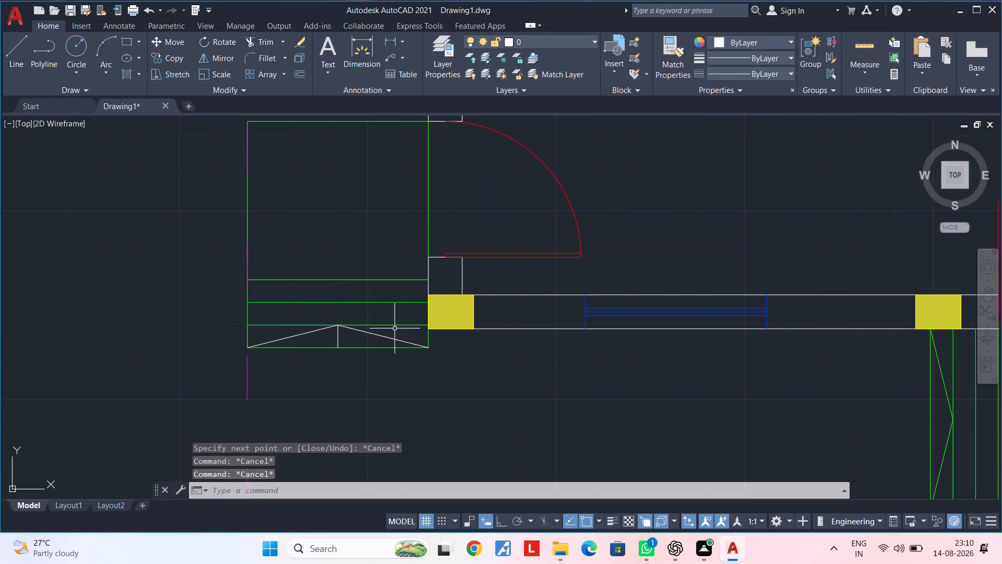
Match the properties of the west steps' green south edge onto the two sloped arrow lines.
{"action": "key", "text": "m"}
{"action": "key", "text": "a"}
{"action": "key", "text": "space"}
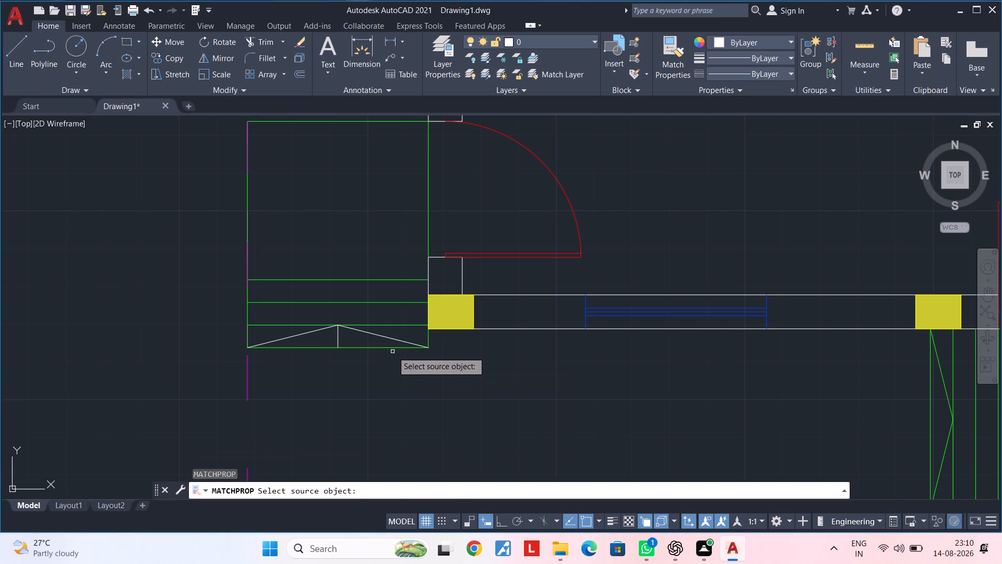
{"action": "left_click", "coordinate": [392, 349]}
{"action": "left_click", "coordinate": [397, 340]}
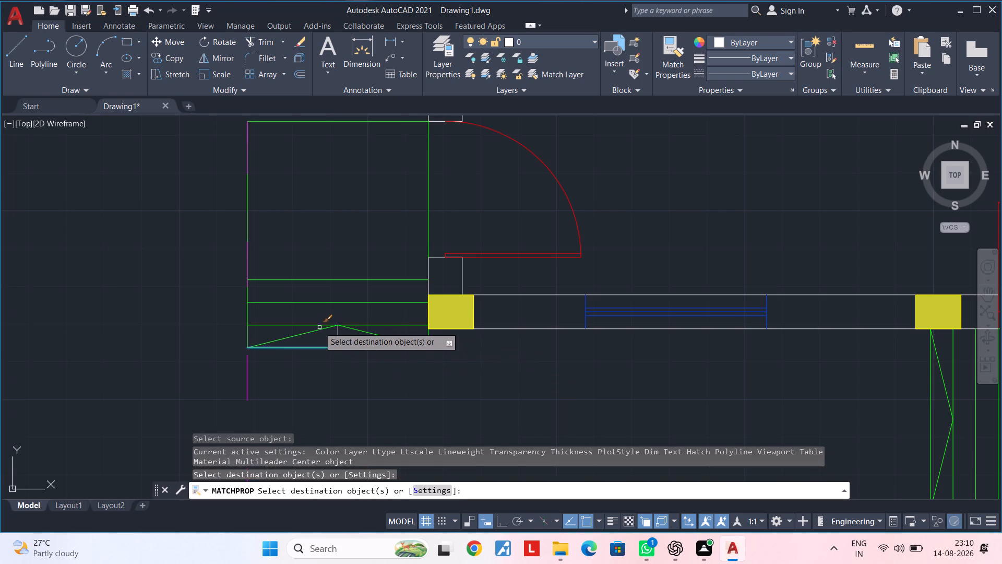
{"action": "left_click", "coordinate": [319, 328]}
{"action": "key", "text": "Escape"}
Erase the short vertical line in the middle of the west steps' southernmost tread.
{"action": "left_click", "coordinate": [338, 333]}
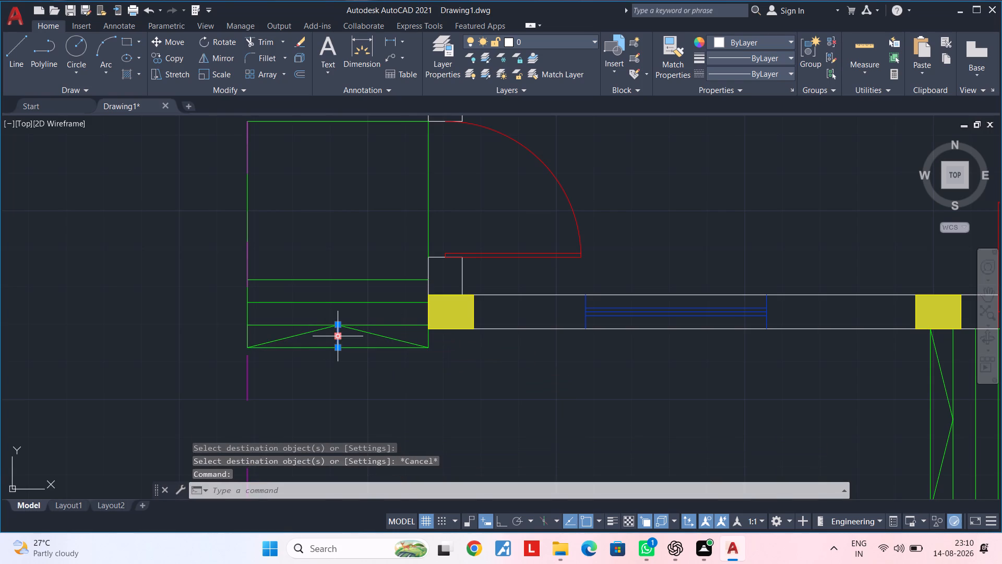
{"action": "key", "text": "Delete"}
Change the colour of the two L-shaped counter lines in the northwest room to yellow 248,215,49.
{"action": "scroll", "coordinate": [347, 333], "scroll_direction": "down", "scroll_amount": 2}
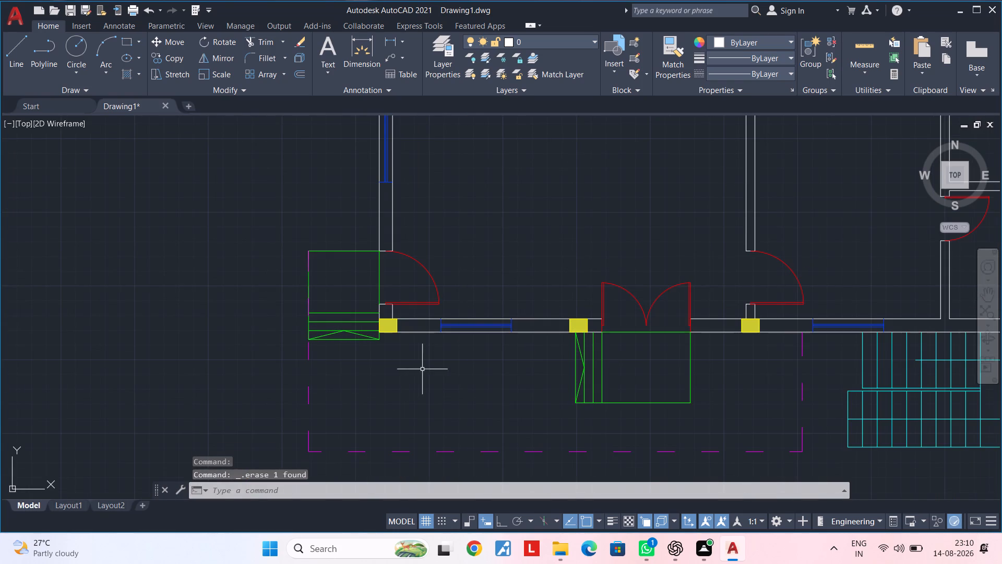
{"action": "middle_click_drag", "start_coordinate": [476, 380], "coordinate": [393, 380]}
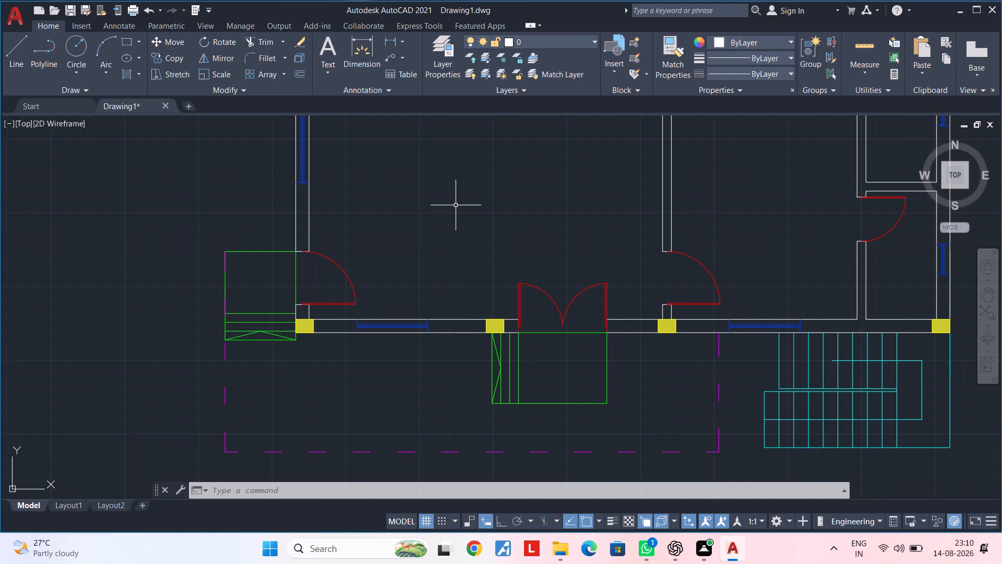
{"action": "scroll", "coordinate": [439, 230], "scroll_direction": "down", "scroll_amount": 2}
{"action": "middle_click_drag", "start_coordinate": [440, 230], "coordinate": [431, 380]}
{"action": "scroll", "coordinate": [398, 230], "scroll_direction": "up", "scroll_amount": 2}
{"action": "middle_click_drag", "start_coordinate": [405, 243], "coordinate": [405, 290]}
{"action": "left_click", "coordinate": [438, 235]}
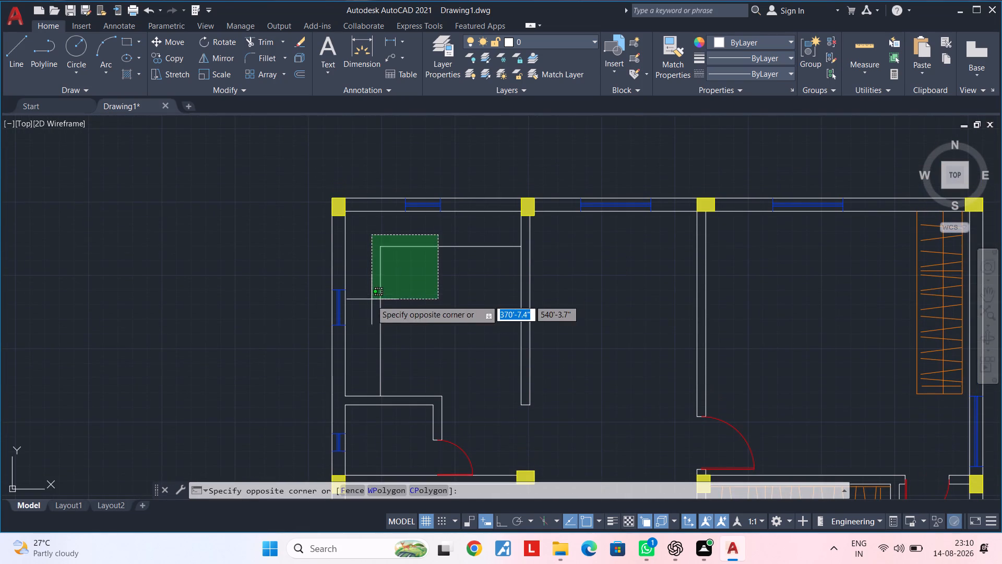
{"action": "left_click", "coordinate": [371, 301]}
{"action": "left_click", "coordinate": [577, 45]}
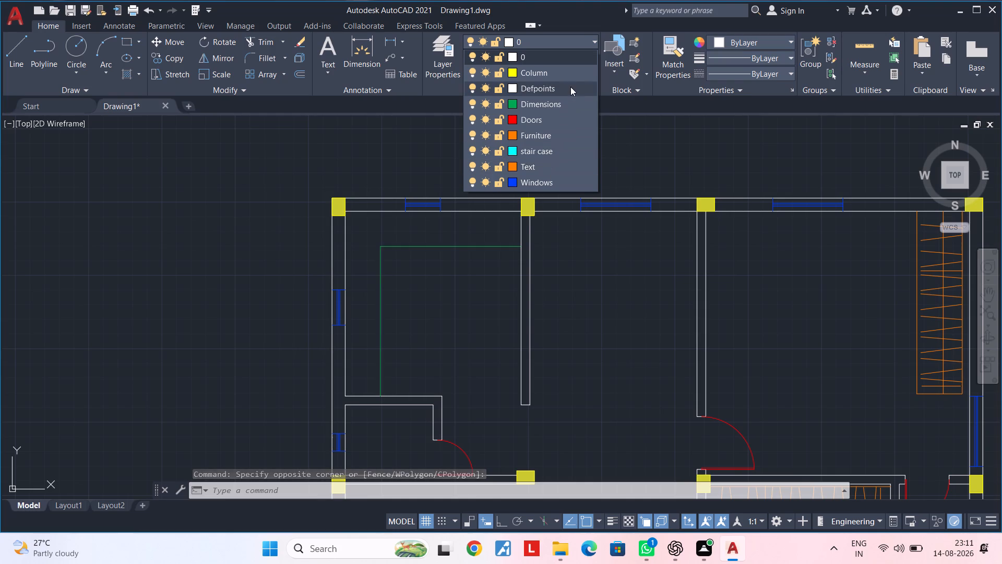
{"action": "left_click", "coordinate": [720, 41]}
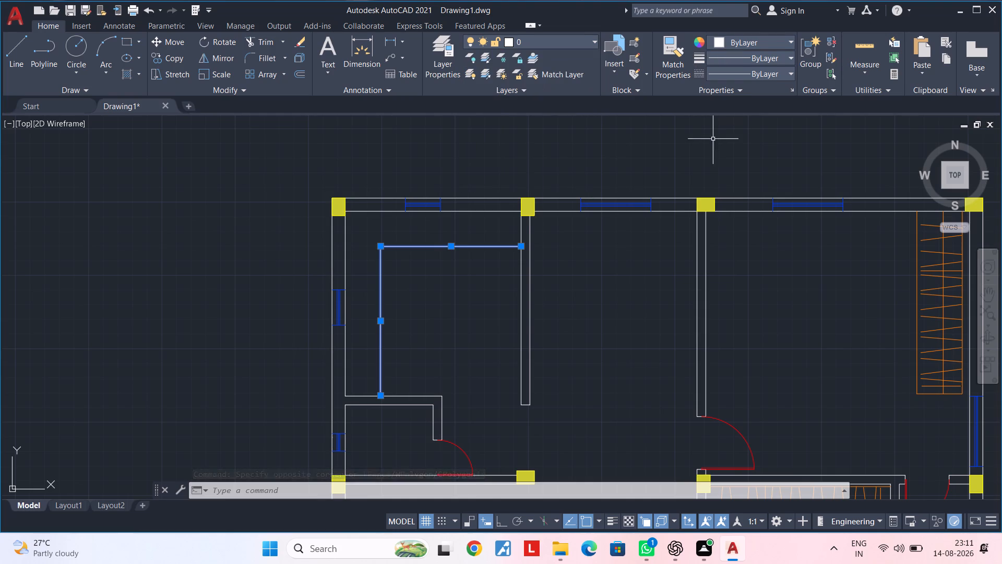
{"action": "left_click", "coordinate": [730, 42]}
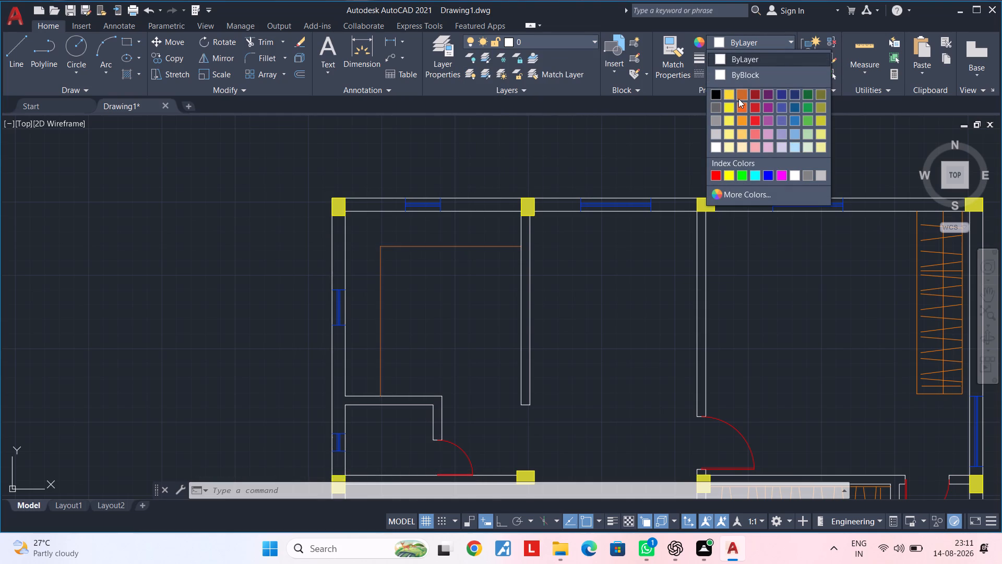
{"action": "left_click", "coordinate": [732, 98]}
{"action": "key", "text": "Escape"}
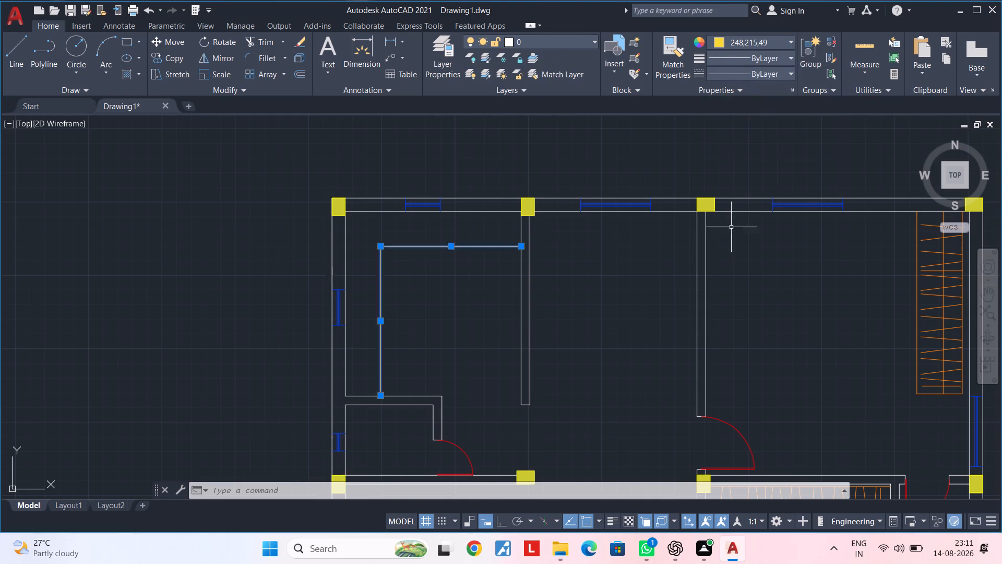
{"action": "key", "text": "Escape"}
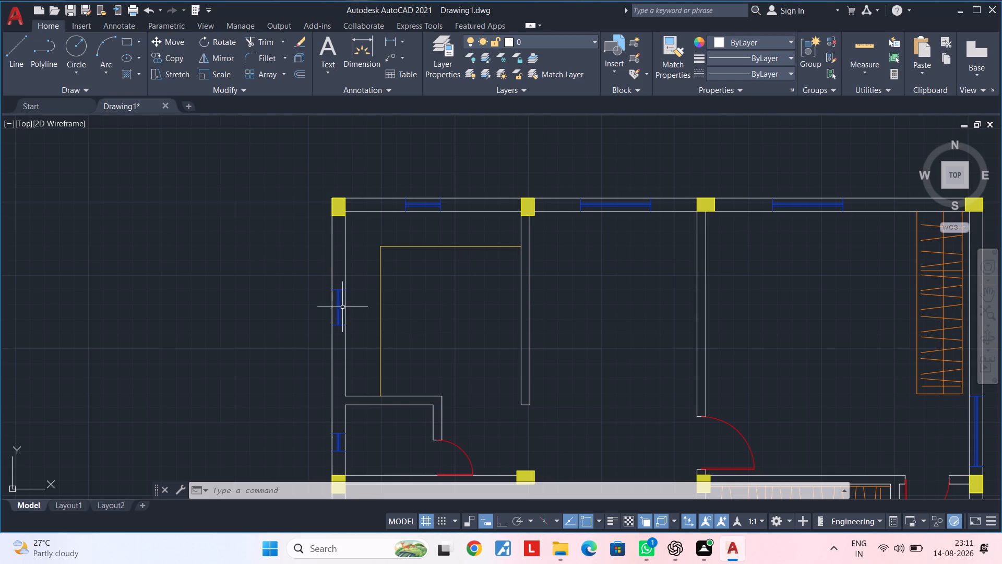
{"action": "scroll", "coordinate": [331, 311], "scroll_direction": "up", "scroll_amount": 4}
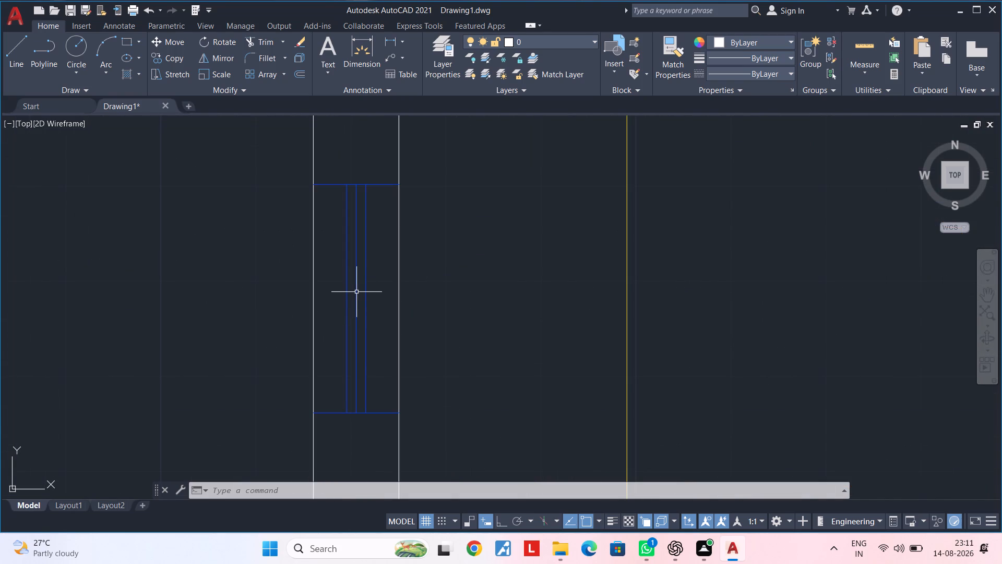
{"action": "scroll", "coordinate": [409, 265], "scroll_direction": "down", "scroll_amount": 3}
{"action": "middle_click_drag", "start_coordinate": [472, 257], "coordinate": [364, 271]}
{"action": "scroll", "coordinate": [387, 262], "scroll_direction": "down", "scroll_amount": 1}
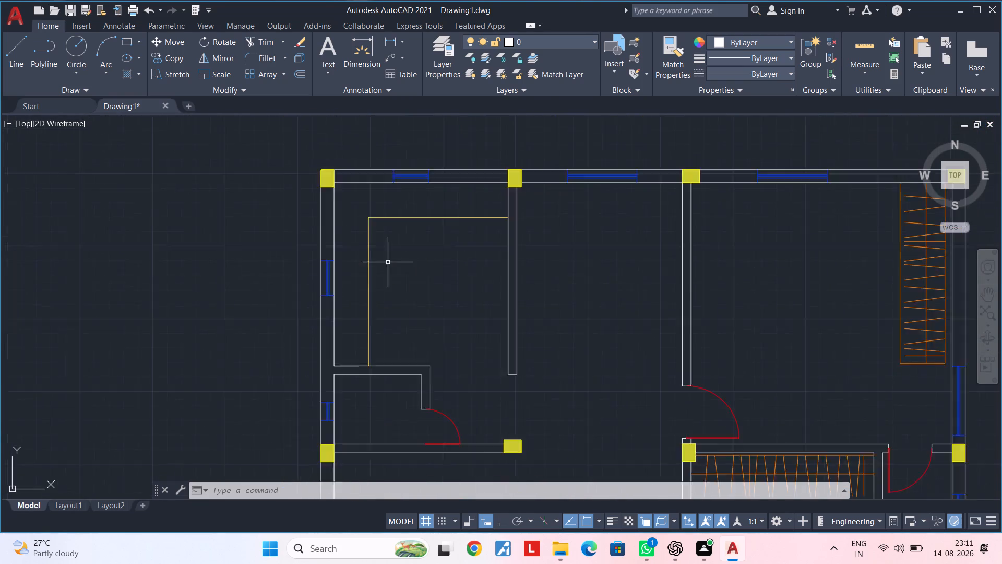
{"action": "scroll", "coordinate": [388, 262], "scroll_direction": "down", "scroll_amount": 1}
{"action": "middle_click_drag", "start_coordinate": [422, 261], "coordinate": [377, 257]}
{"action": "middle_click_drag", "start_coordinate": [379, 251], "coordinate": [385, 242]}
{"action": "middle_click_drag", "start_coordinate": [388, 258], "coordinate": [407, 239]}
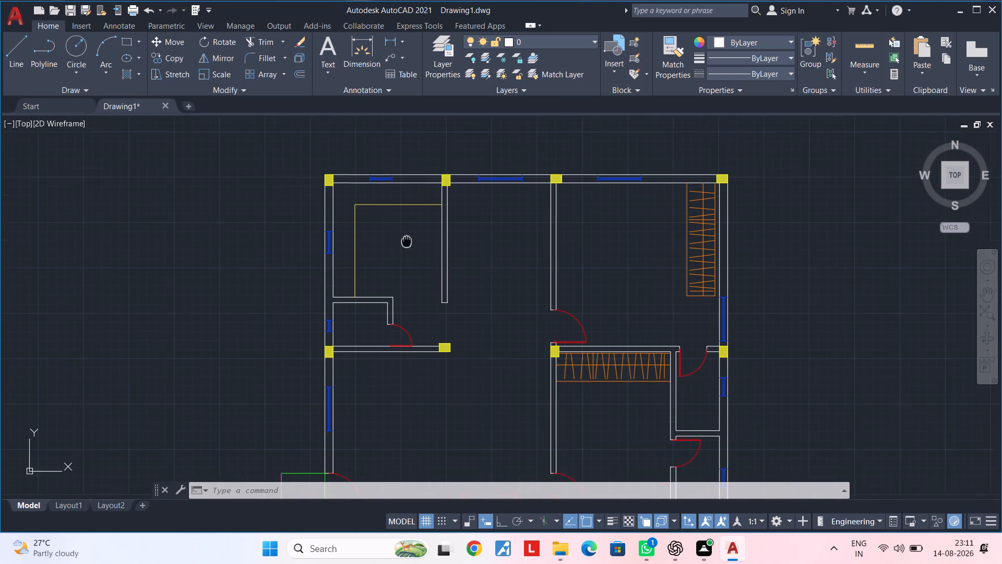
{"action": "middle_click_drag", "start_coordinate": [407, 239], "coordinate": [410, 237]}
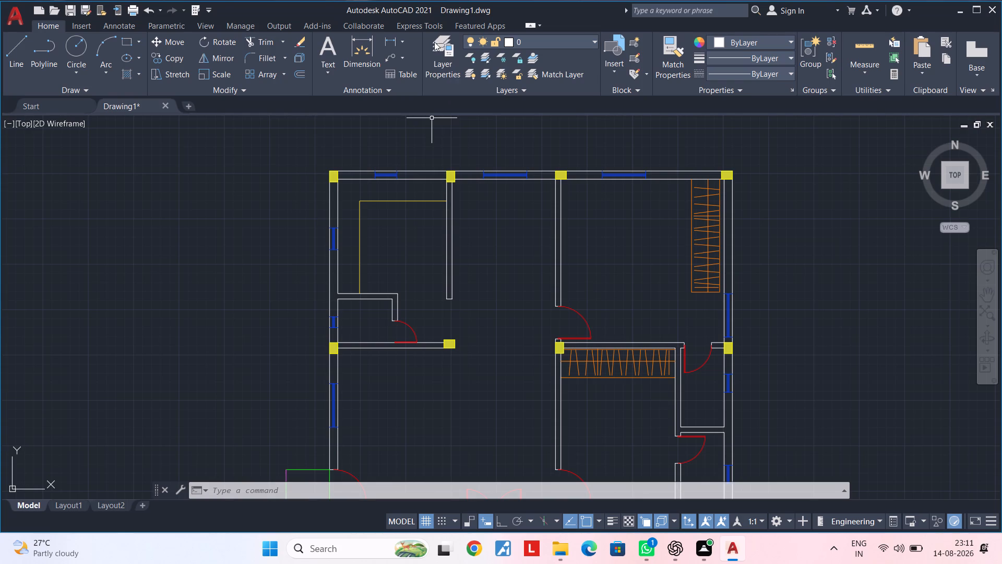
With Ortho on, add a vertical linear dimension between the northwest room's north and south inner wall faces.
{"action": "left_click", "coordinate": [391, 44]}
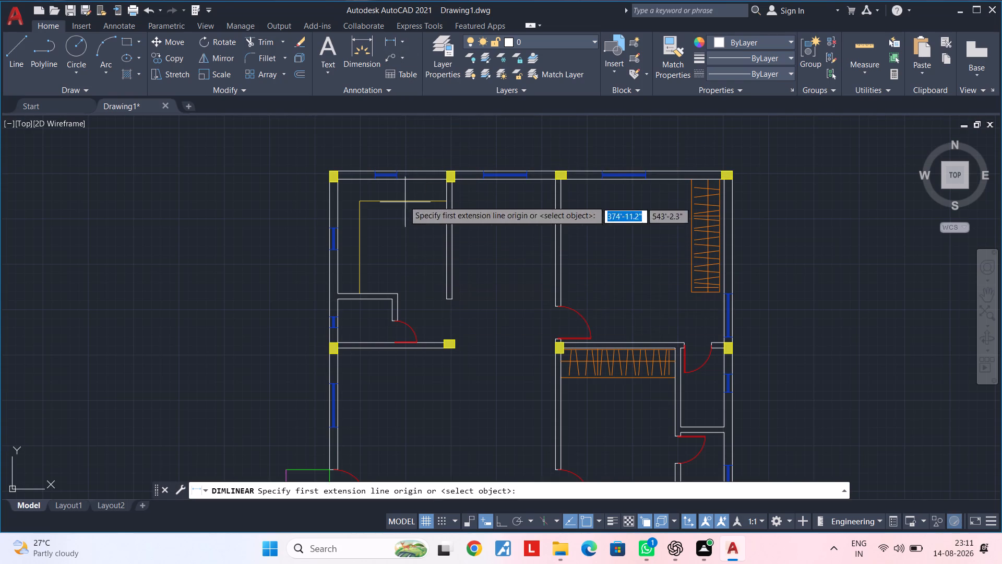
{"action": "scroll", "coordinate": [388, 184], "scroll_direction": "up", "scroll_amount": 1}
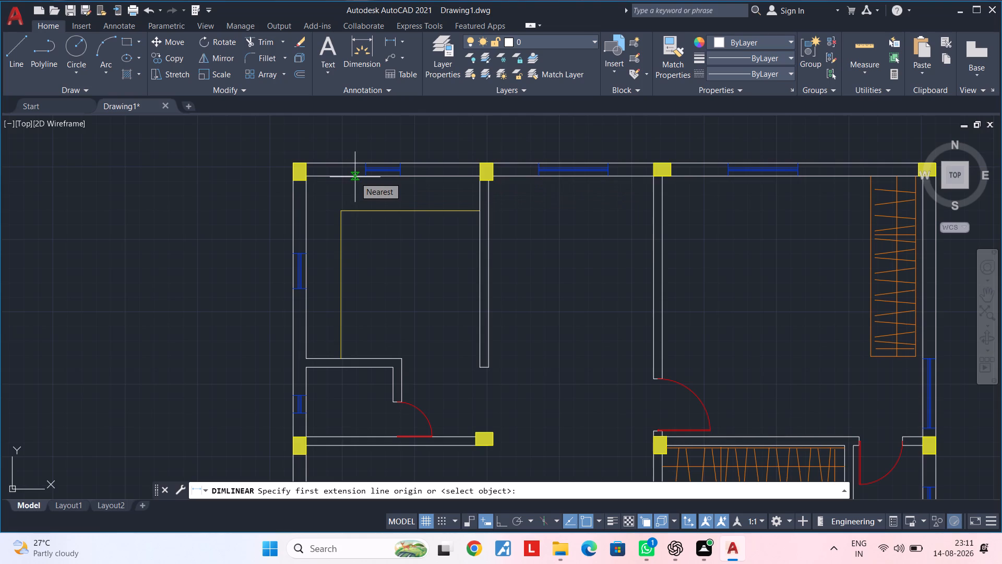
{"action": "left_click", "coordinate": [357, 177]}
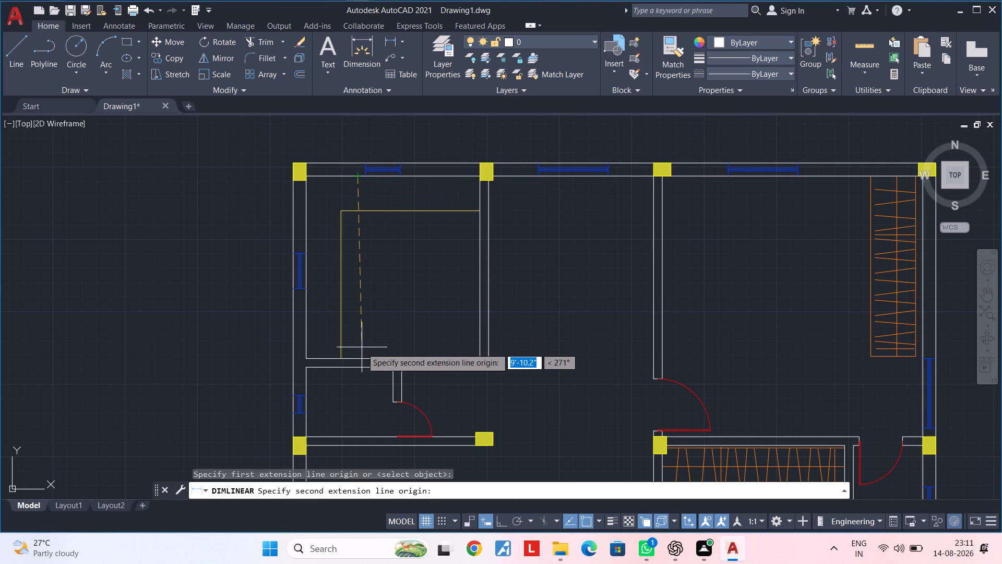
{"action": "key", "text": "F8"}
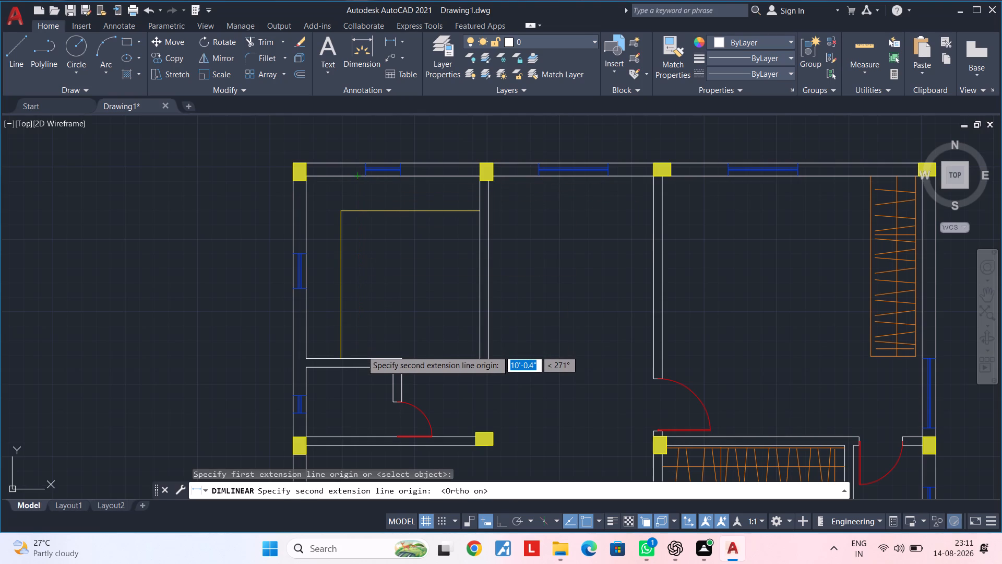
{"action": "left_click", "coordinate": [359, 357]}
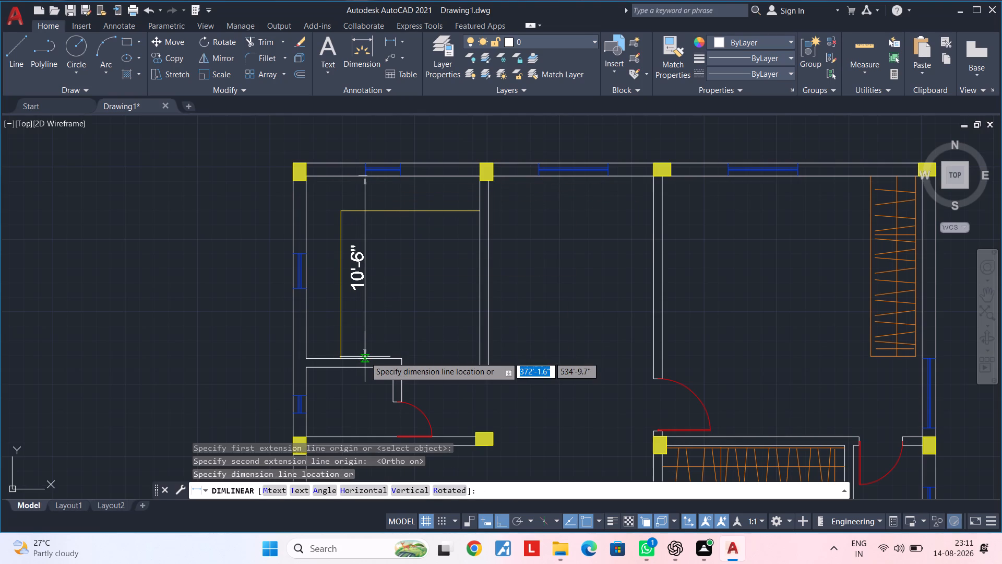
{"action": "left_click", "coordinate": [363, 357]}
{"action": "middle_click_drag", "start_coordinate": [410, 309], "coordinate": [392, 314]}
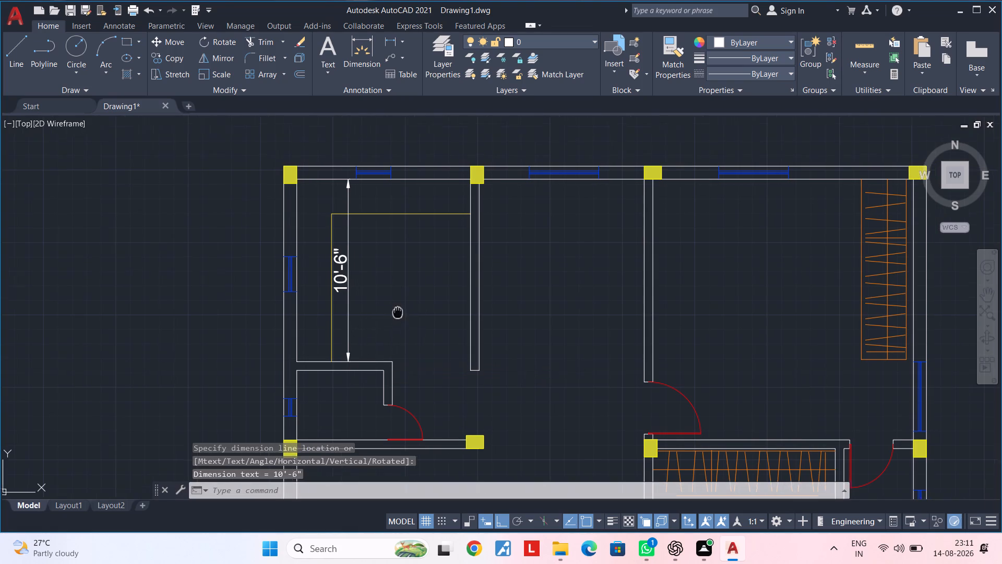
{"action": "middle_click_drag", "start_coordinate": [392, 314], "coordinate": [388, 316]}
Add a horizontal linear dimension between the northwest room's west and east inner wall faces.
{"action": "key", "text": "space"}
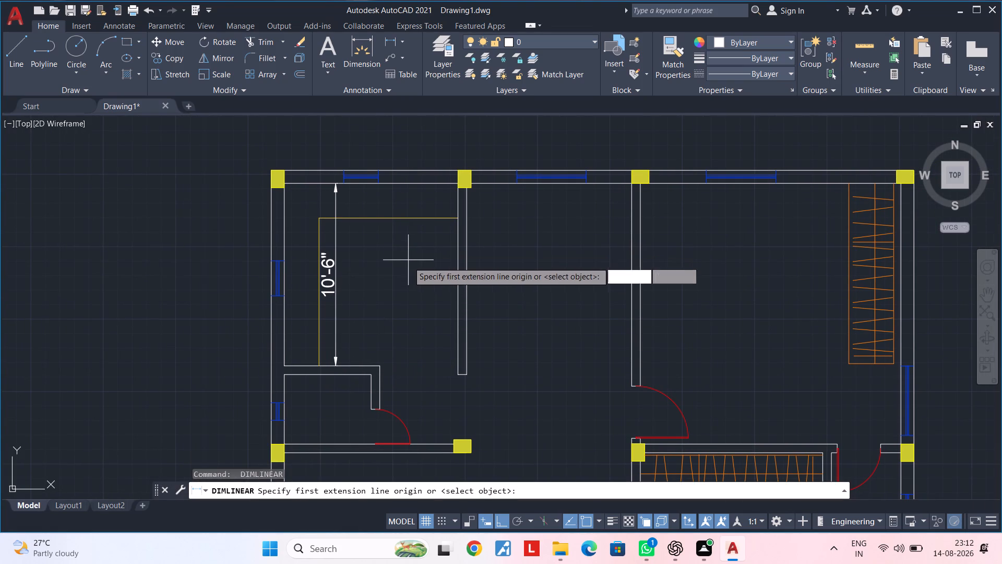
{"action": "left_click", "coordinate": [285, 336]}
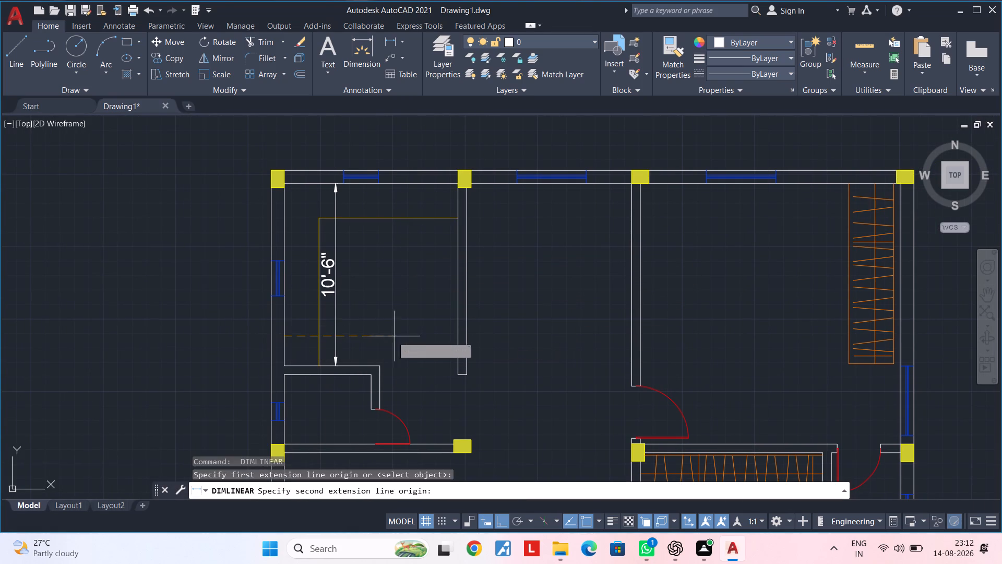
{"action": "left_click", "coordinate": [453, 335]}
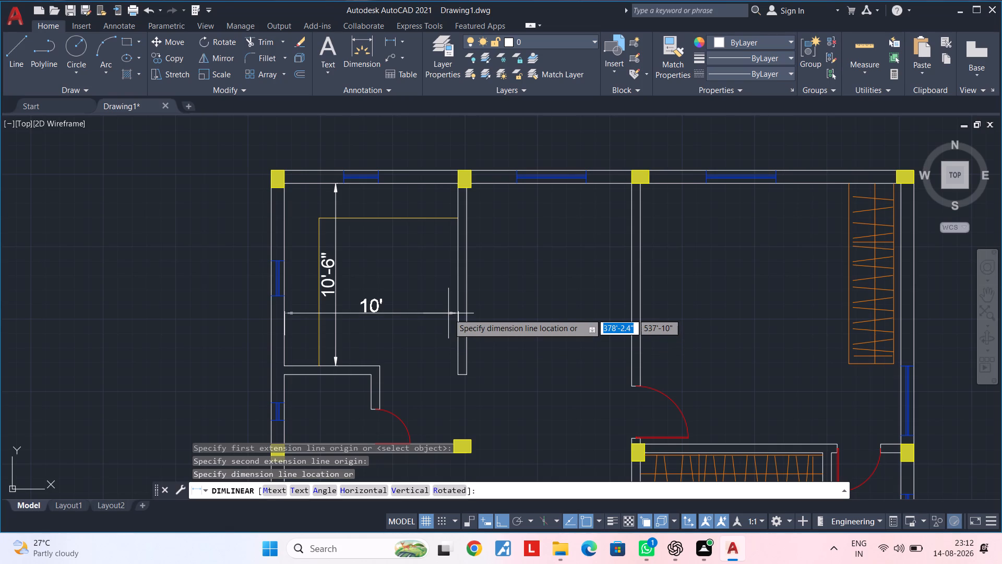
{"action": "left_click", "coordinate": [448, 313]}
Add a horizontal linear dimension between the north middle room's west and east inner wall faces.
{"action": "middle_click_drag", "start_coordinate": [447, 334], "coordinate": [362, 335]}
{"action": "scroll", "coordinate": [362, 335], "scroll_direction": "up", "scroll_amount": 1}
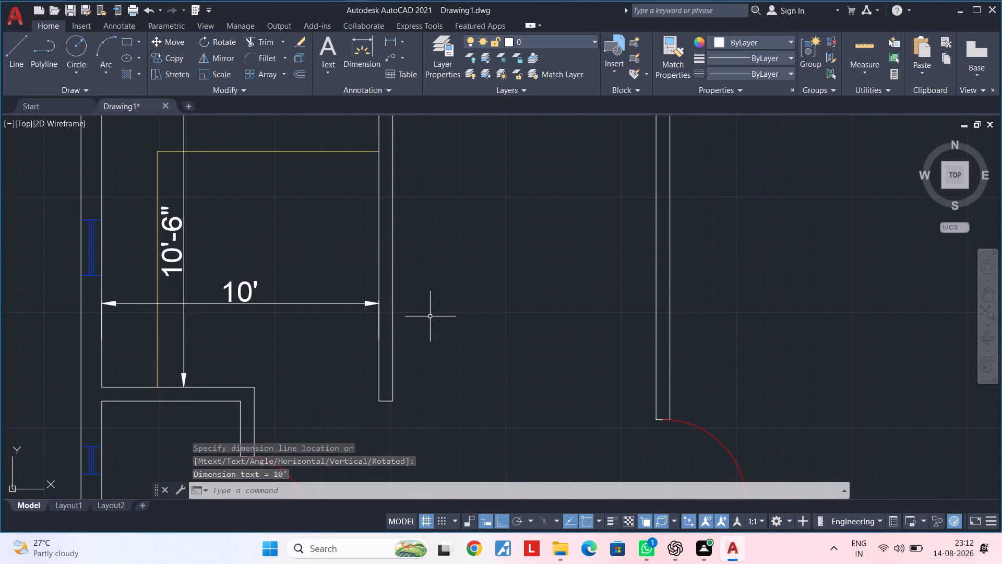
{"action": "key", "text": "space"}
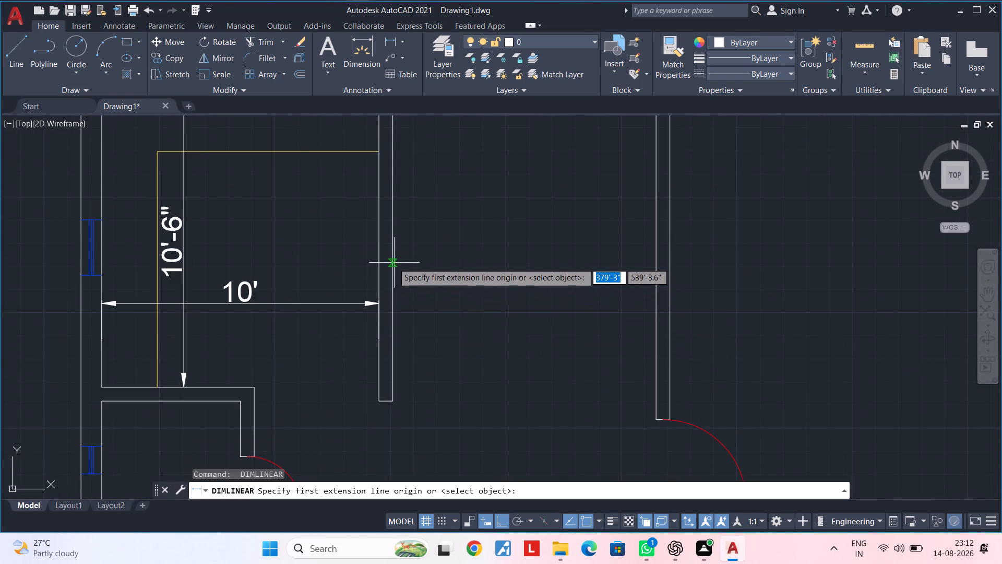
{"action": "left_click", "coordinate": [393, 263]}
{"action": "middle_click_drag", "start_coordinate": [499, 263], "coordinate": [444, 302]}
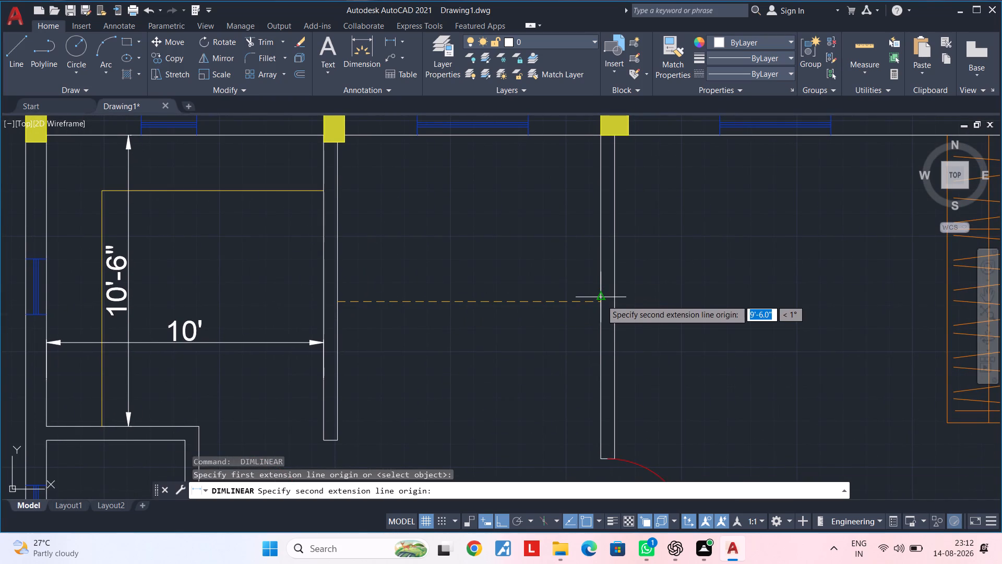
{"action": "left_click", "coordinate": [599, 303]}
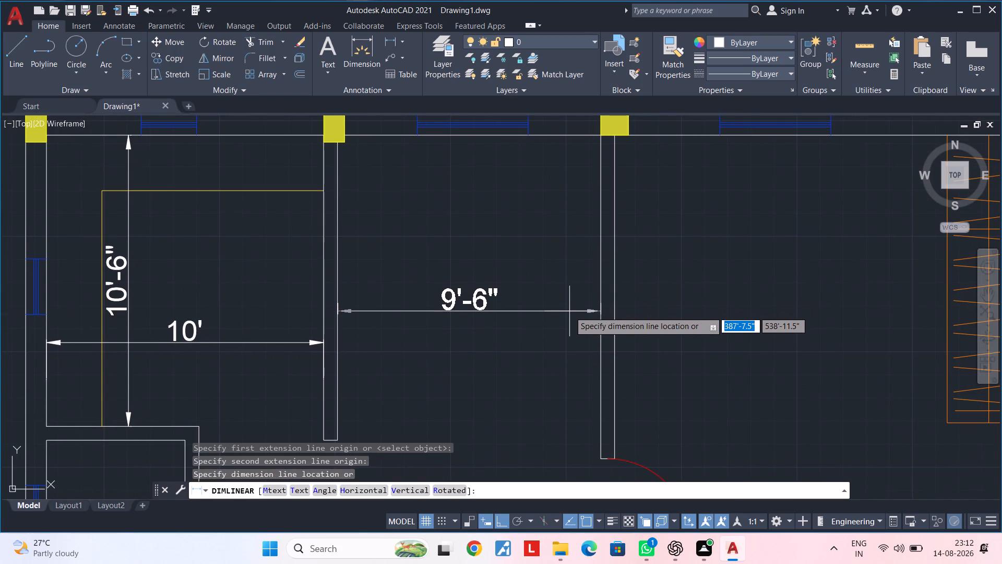
{"action": "left_click", "coordinate": [569, 311]}
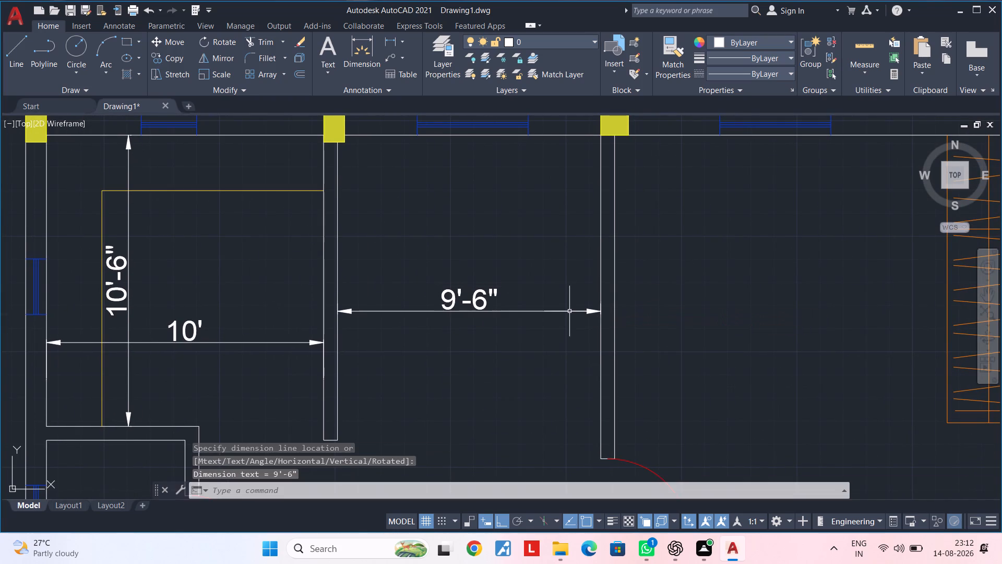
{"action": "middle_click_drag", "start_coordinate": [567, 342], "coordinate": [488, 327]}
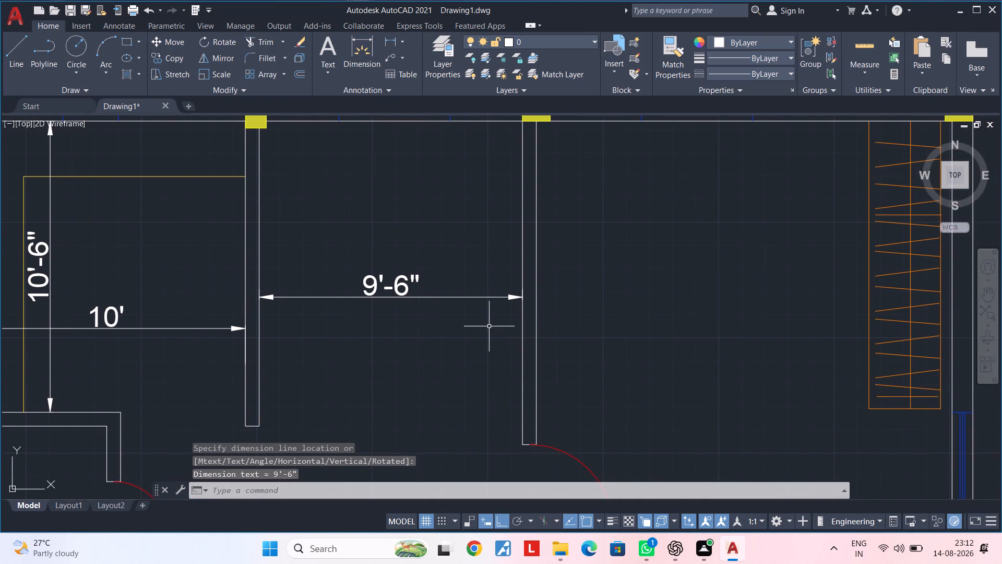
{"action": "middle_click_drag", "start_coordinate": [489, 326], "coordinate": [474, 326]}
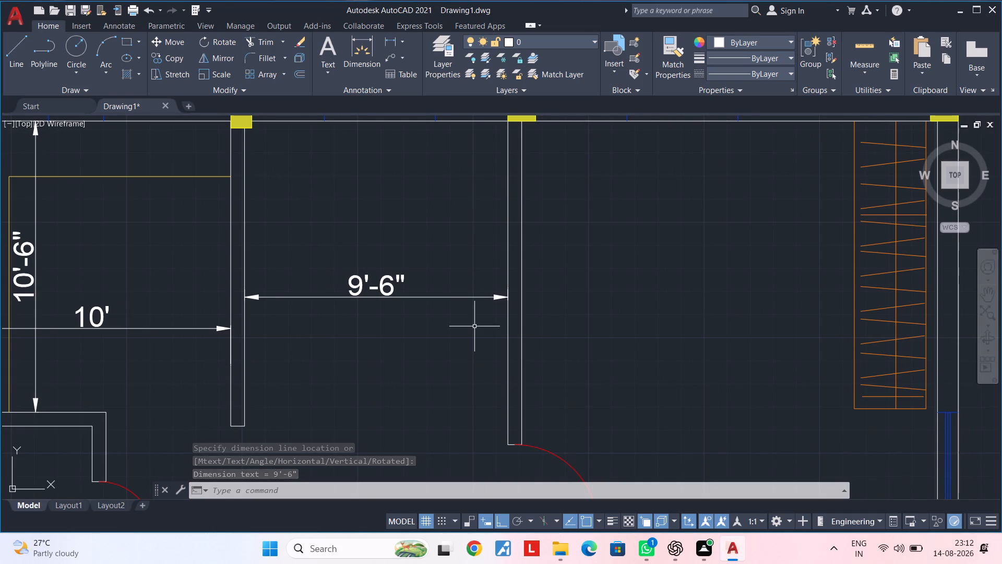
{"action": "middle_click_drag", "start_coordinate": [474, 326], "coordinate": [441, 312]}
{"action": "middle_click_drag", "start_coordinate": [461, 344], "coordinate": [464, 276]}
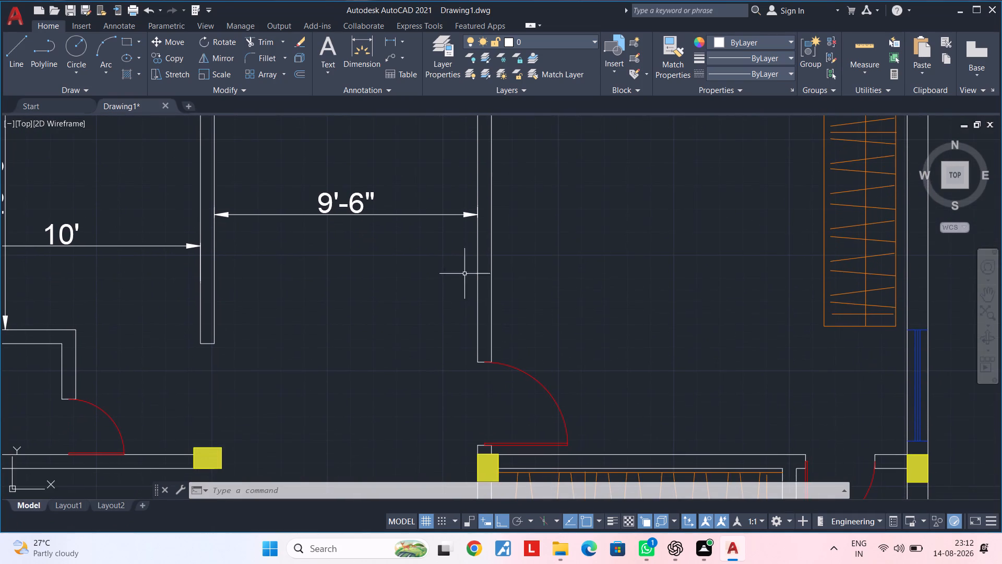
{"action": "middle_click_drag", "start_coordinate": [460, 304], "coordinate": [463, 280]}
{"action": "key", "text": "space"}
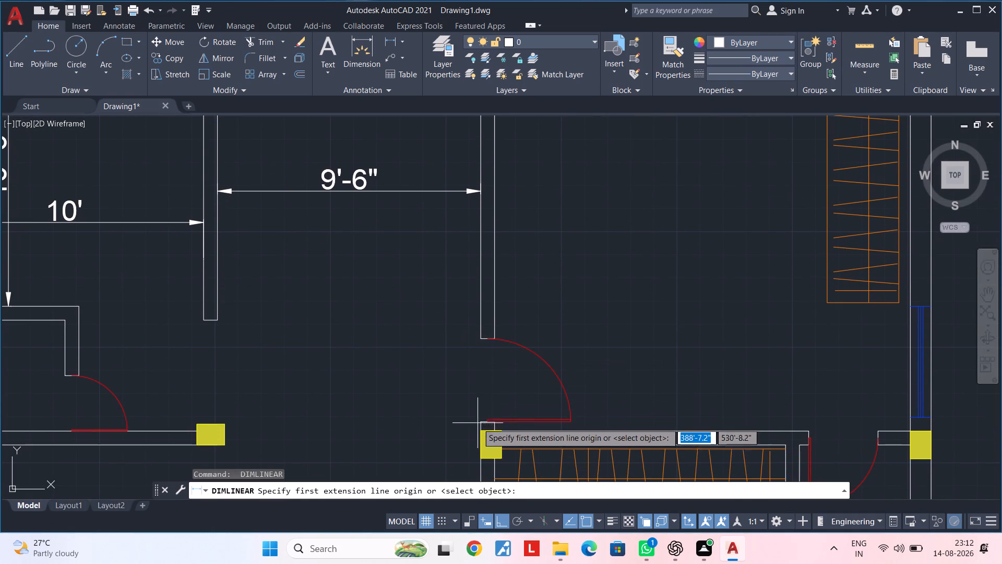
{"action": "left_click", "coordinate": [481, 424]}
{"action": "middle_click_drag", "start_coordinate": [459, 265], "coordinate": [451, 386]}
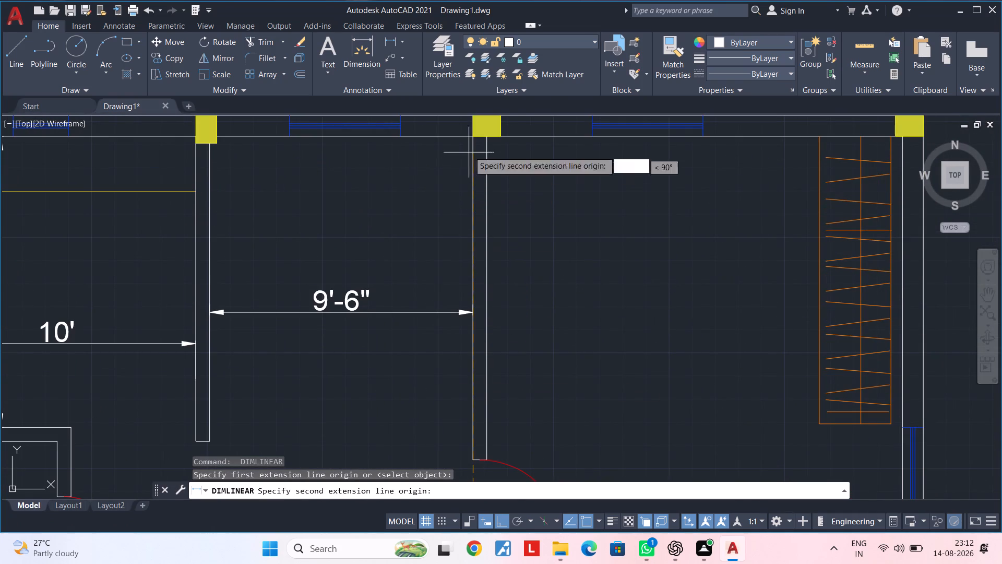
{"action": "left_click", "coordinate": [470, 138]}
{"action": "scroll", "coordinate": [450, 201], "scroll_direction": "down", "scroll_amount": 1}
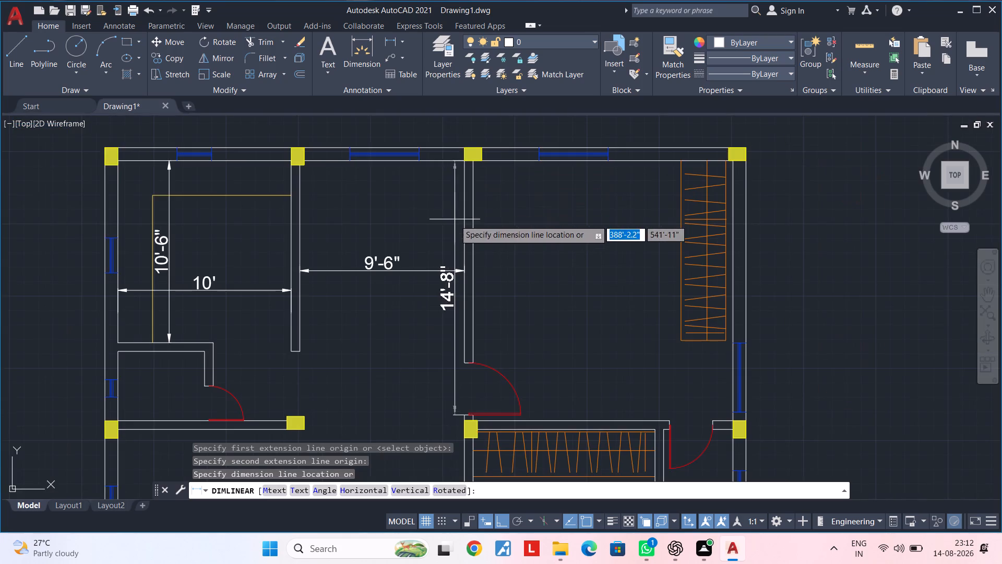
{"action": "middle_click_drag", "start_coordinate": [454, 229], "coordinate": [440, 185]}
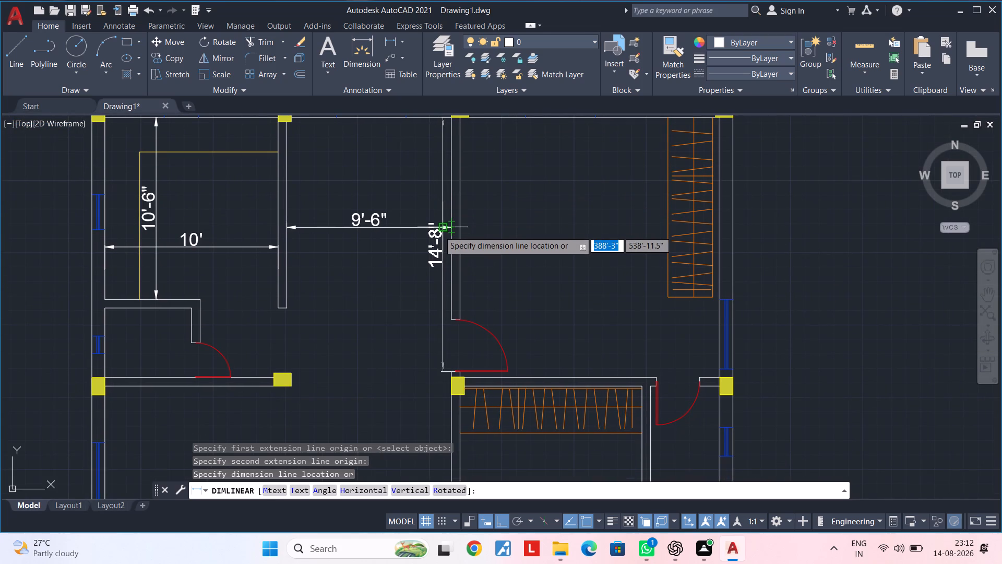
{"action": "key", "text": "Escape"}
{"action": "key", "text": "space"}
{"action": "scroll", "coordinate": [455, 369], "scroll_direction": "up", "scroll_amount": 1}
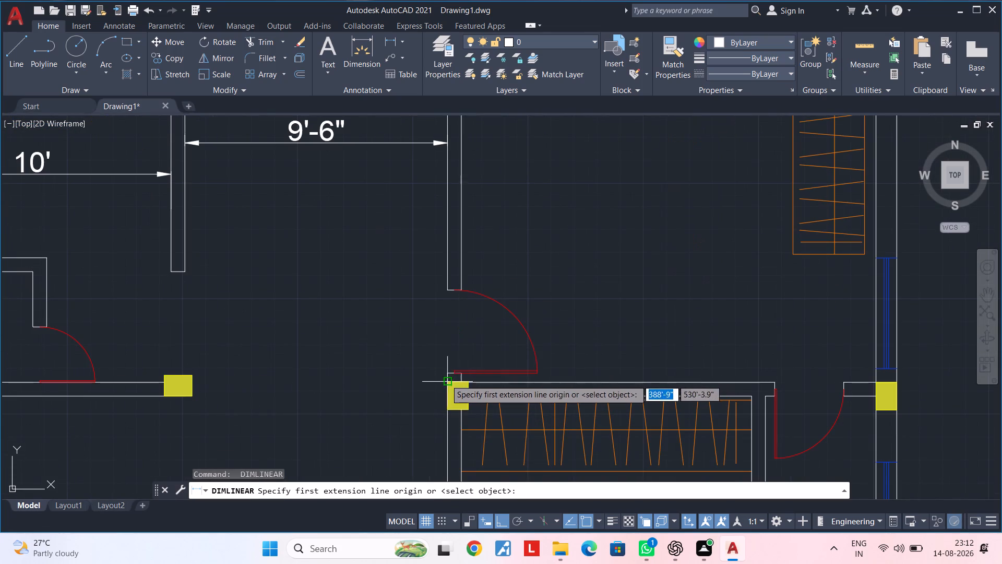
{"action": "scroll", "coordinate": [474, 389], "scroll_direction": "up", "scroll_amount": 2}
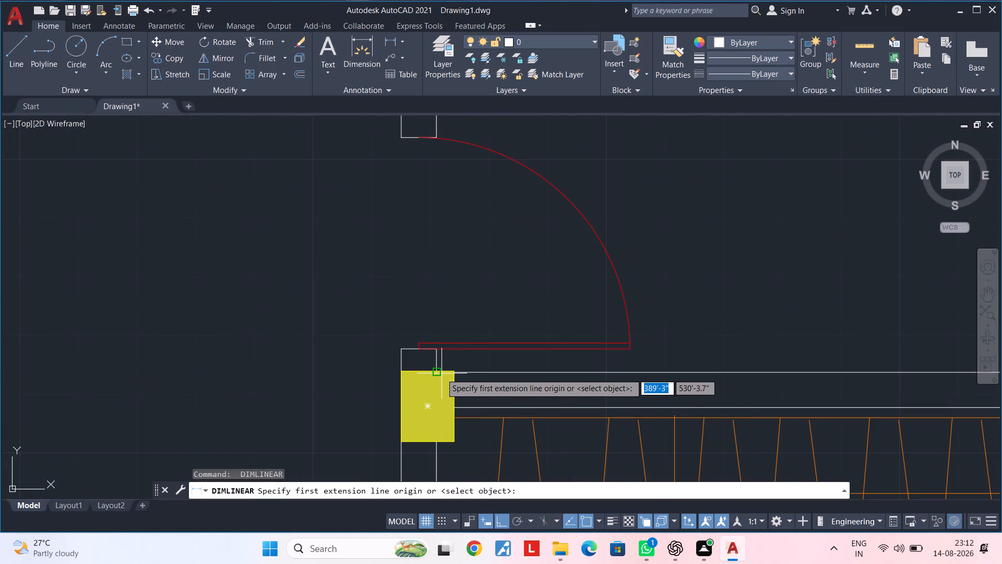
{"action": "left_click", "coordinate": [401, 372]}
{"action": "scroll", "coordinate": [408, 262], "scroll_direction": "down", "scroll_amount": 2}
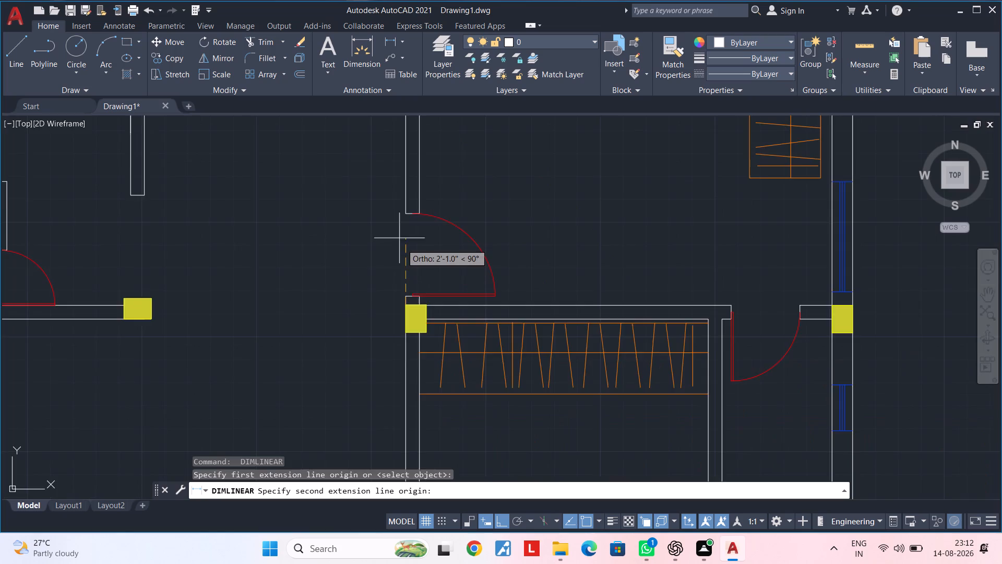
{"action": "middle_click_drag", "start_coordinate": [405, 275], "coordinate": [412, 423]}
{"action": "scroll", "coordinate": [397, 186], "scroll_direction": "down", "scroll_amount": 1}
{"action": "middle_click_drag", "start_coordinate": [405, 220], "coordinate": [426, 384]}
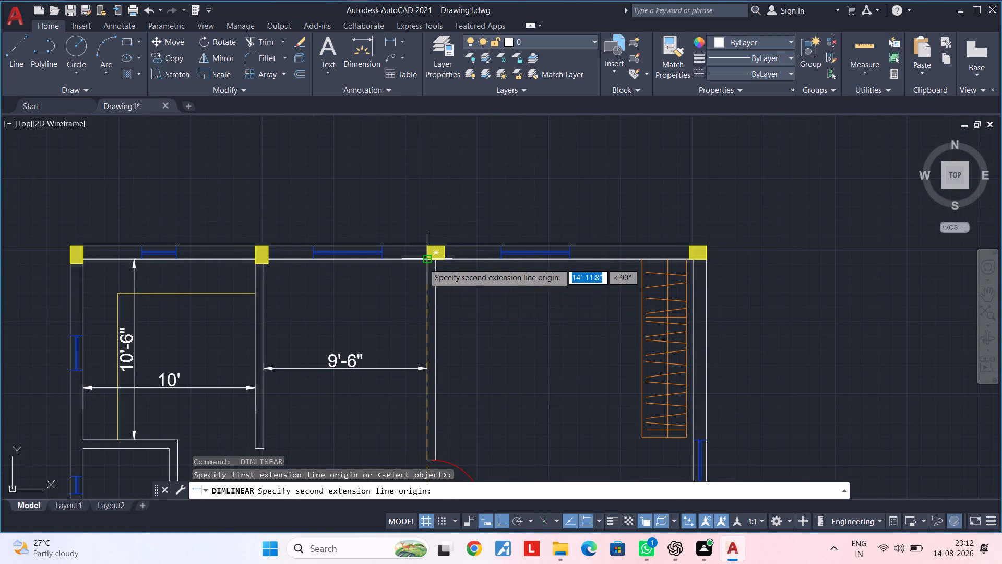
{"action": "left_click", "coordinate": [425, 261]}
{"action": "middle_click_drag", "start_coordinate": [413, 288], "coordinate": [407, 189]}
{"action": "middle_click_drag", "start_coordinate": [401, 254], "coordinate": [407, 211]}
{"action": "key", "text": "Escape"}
Move the yellow column at the northeast room's southwest corner, with its outline, south until its north edge aligns with the wall's north face.
{"action": "scroll", "coordinate": [428, 349], "scroll_direction": "up", "scroll_amount": 2}
{"action": "middle_click_drag", "start_coordinate": [454, 399], "coordinate": [451, 288]}
{"action": "scroll", "coordinate": [443, 303], "scroll_direction": "up", "scroll_amount": 3}
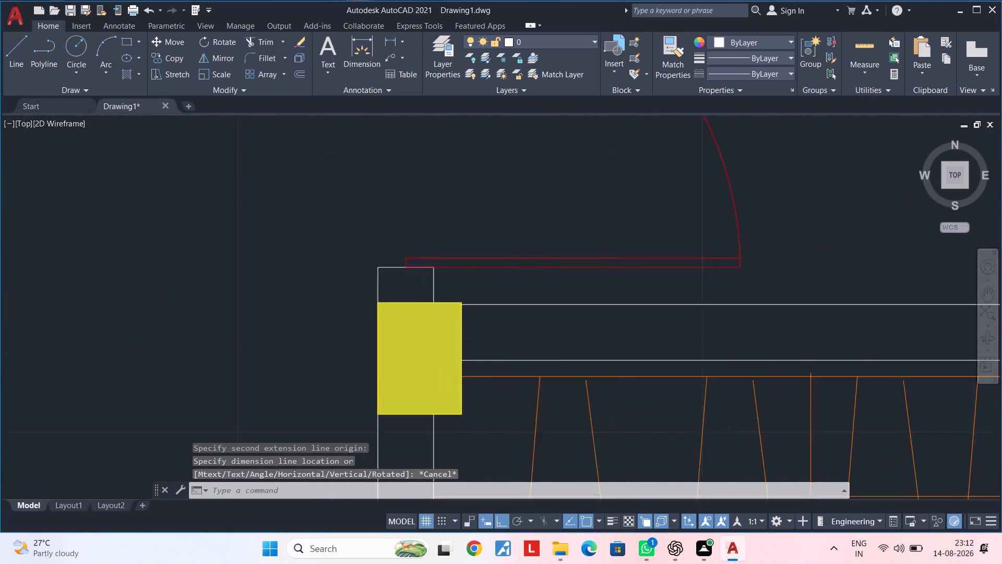
{"action": "scroll", "coordinate": [455, 309], "scroll_direction": "up", "scroll_amount": 3}
{"action": "middle_click_drag", "start_coordinate": [497, 292], "coordinate": [477, 284]}
{"action": "key", "text": "Escape"}
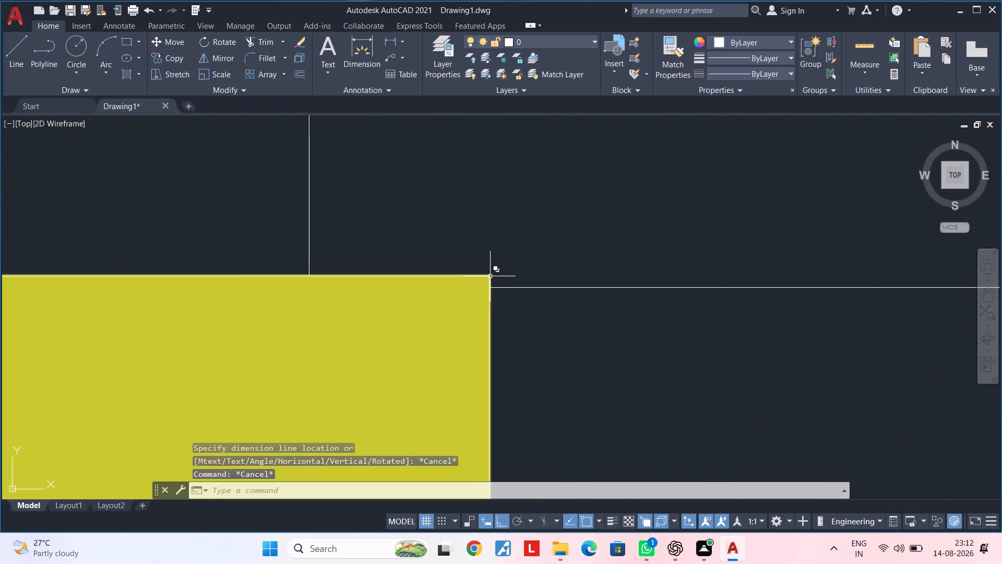
{"action": "key", "text": "Escape"}
{"action": "left_click", "coordinate": [505, 266]}
{"action": "left_click", "coordinate": [462, 277]}
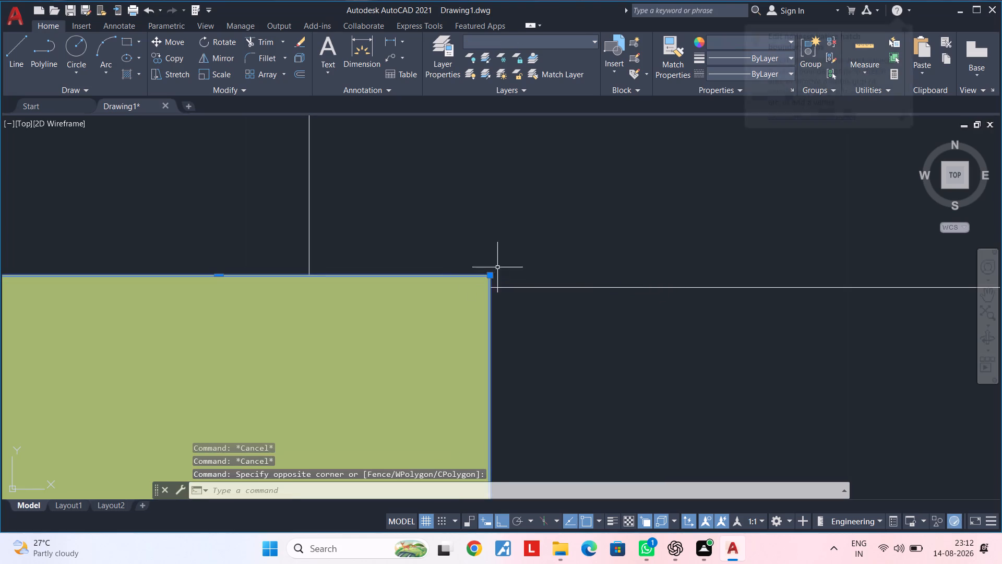
{"action": "scroll", "coordinate": [516, 266], "scroll_direction": "down", "scroll_amount": 2}
{"action": "middle_click_drag", "start_coordinate": [538, 229], "coordinate": [546, 214]}
{"action": "type", "text": "m"}
{"action": "key", "text": "space"}
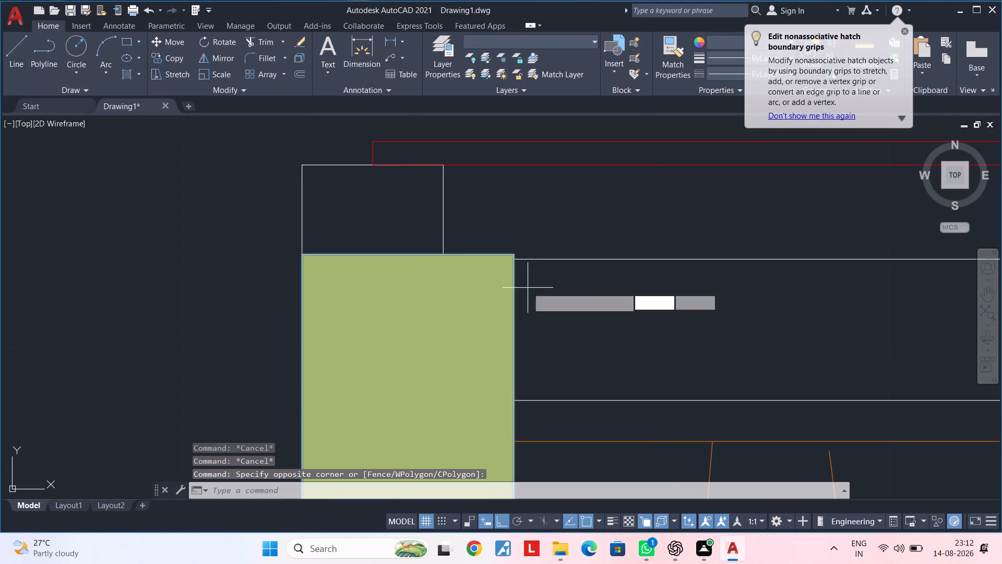
{"action": "left_click", "coordinate": [515, 253]}
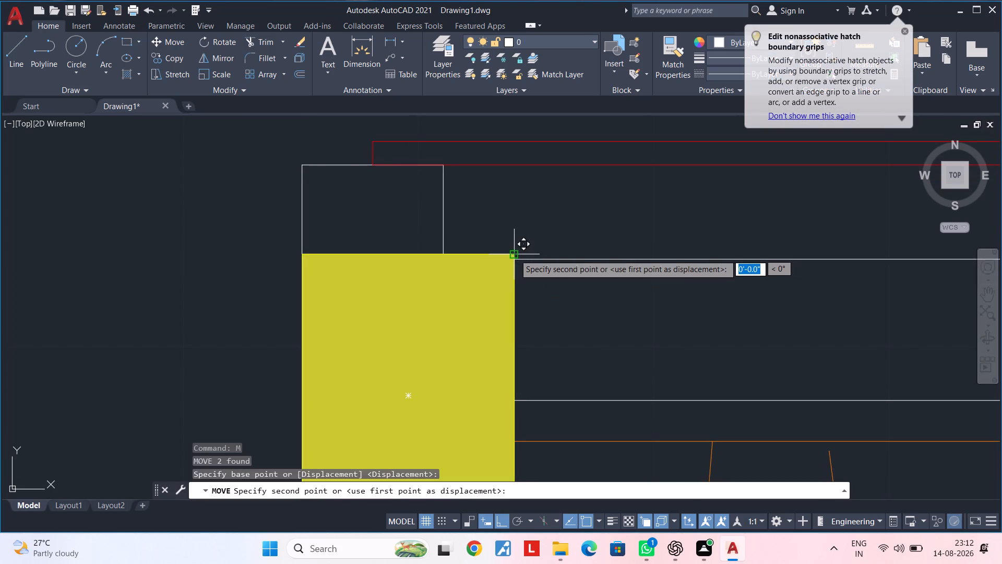
{"action": "left_click", "coordinate": [515, 259]}
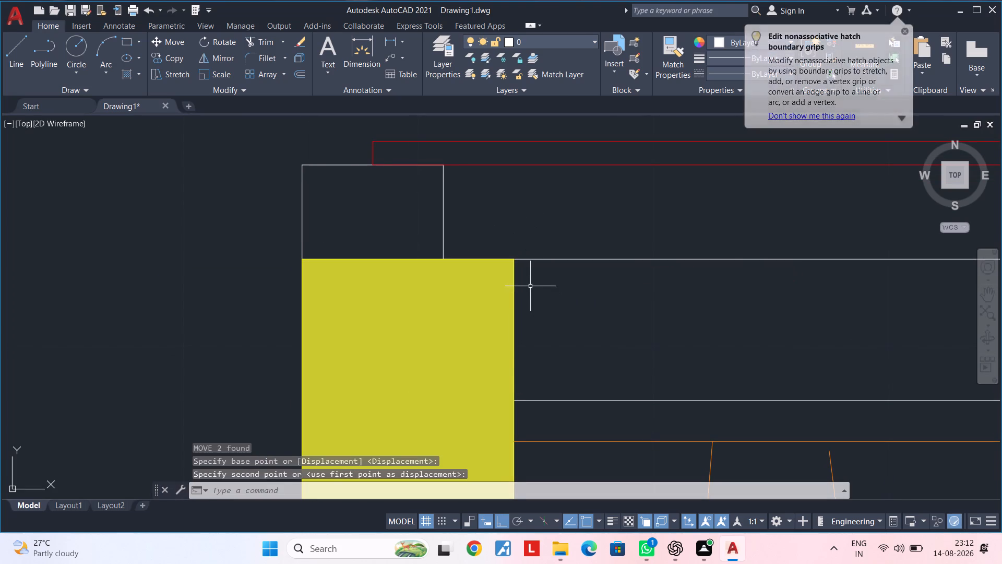
{"action": "scroll", "coordinate": [532, 288], "scroll_direction": "down", "scroll_amount": 1}
{"action": "middle_click_drag", "start_coordinate": [559, 285], "coordinate": [565, 255]}
{"action": "key", "text": "Escape"}
{"action": "key", "text": "Escape"}
{"action": "key", "text": "Escape"}
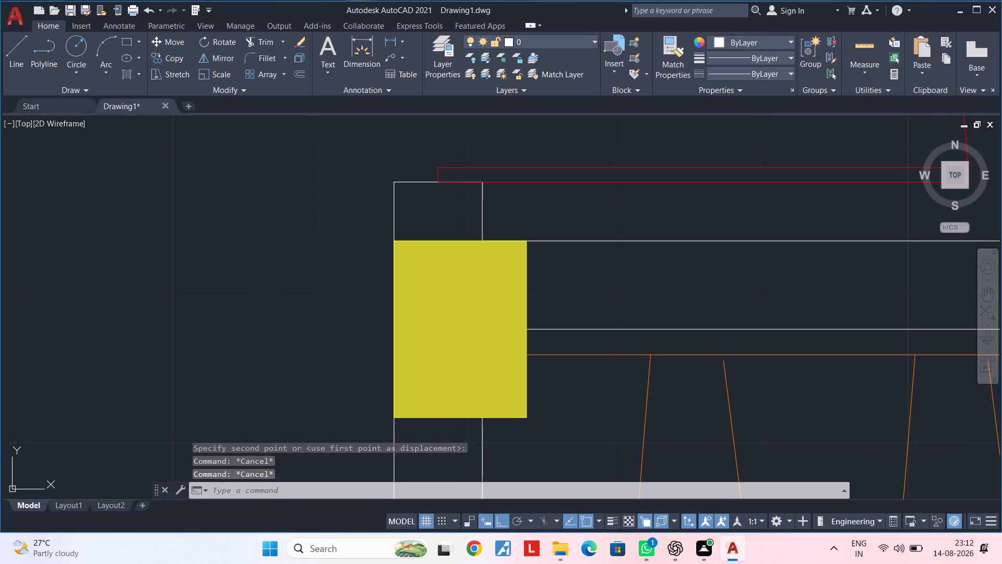
{"action": "key", "text": "Escape"}
Add a vertical linear dimension along the north middle room's east wall, from the north inner wall face to the moved column's north edge.
{"action": "scroll", "coordinate": [569, 253], "scroll_direction": "down", "scroll_amount": 3}
{"action": "middle_click_drag", "start_coordinate": [567, 308], "coordinate": [526, 425]}
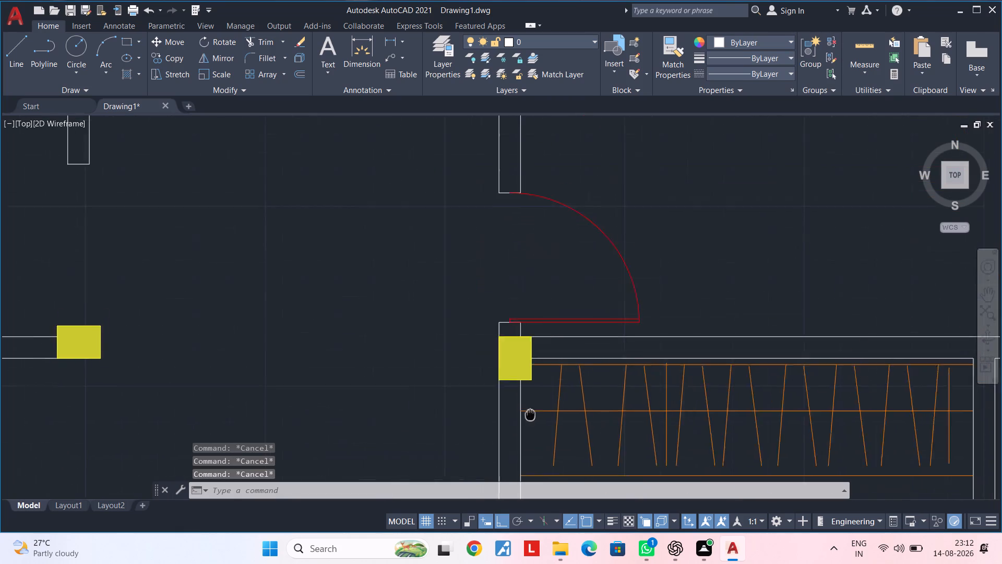
{"action": "middle_click_drag", "start_coordinate": [526, 425], "coordinate": [526, 425]}
{"action": "scroll", "coordinate": [527, 282], "scroll_direction": "down", "scroll_amount": 1}
{"action": "middle_click_drag", "start_coordinate": [527, 282], "coordinate": [443, 450]}
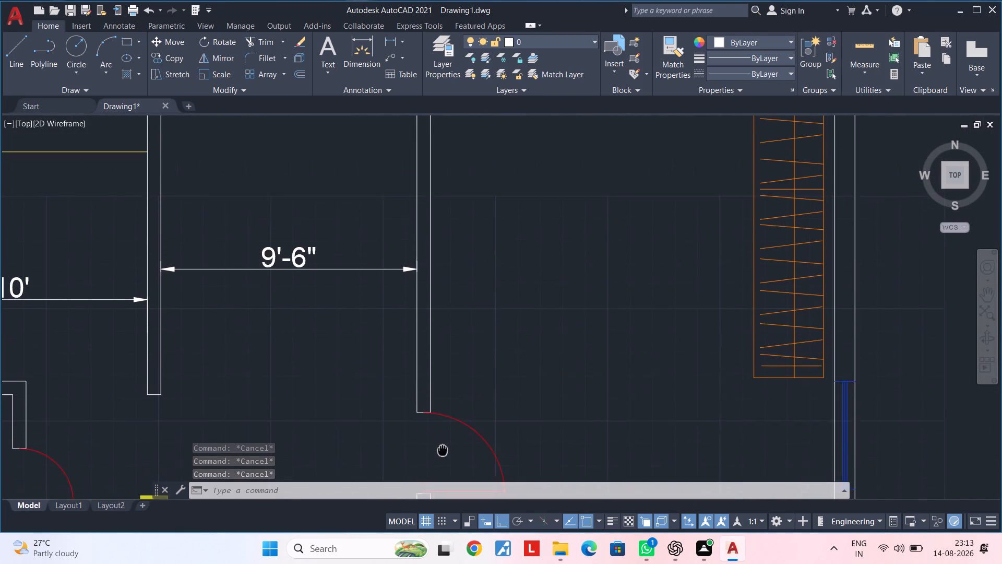
{"action": "middle_click_drag", "start_coordinate": [443, 450], "coordinate": [462, 294]}
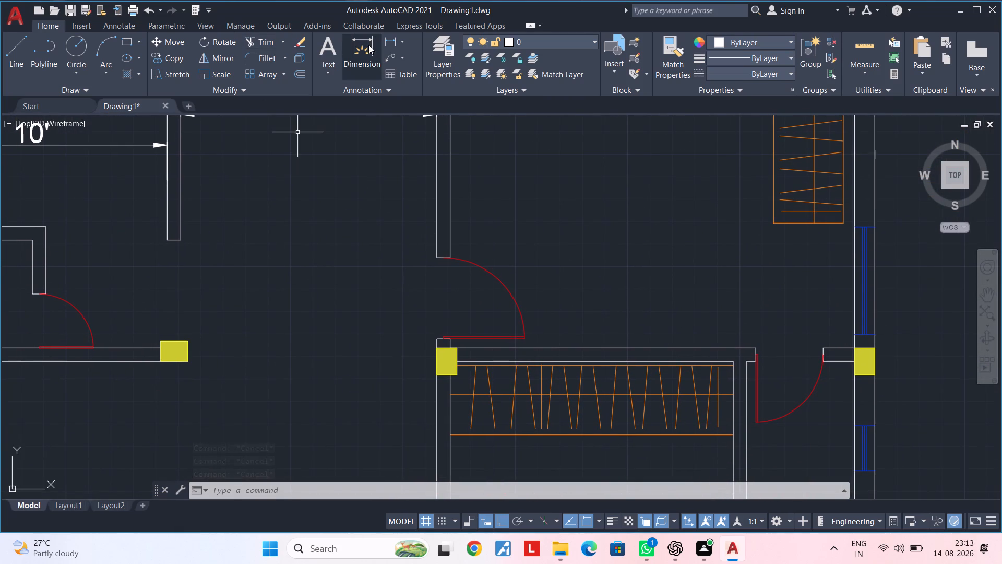
{"action": "left_click", "coordinate": [387, 41]}
{"action": "middle_click_drag", "start_coordinate": [400, 159], "coordinate": [391, 354]}
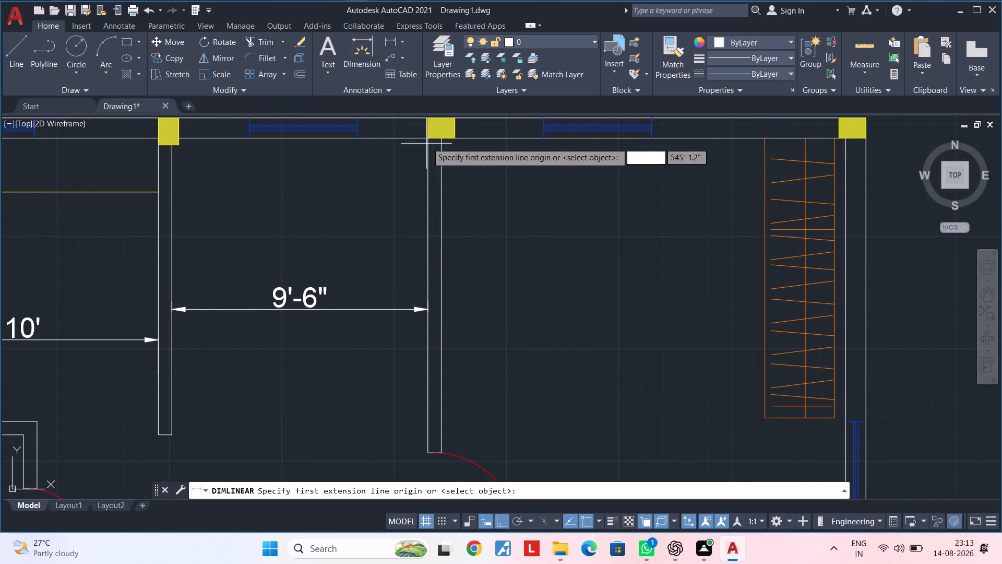
{"action": "left_click", "coordinate": [427, 139]}
{"action": "scroll", "coordinate": [450, 346], "scroll_direction": "down", "scroll_amount": 1}
{"action": "middle_click_drag", "start_coordinate": [446, 335], "coordinate": [438, 156]}
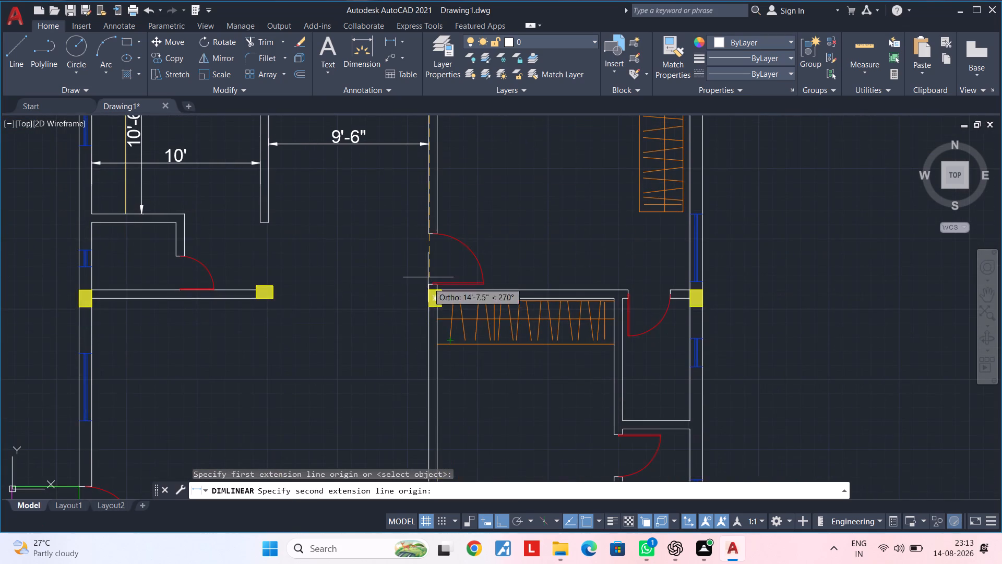
{"action": "scroll", "coordinate": [428, 277], "scroll_direction": "up", "scroll_amount": 3}
{"action": "left_click", "coordinate": [427, 321]}
{"action": "scroll", "coordinate": [387, 320], "scroll_direction": "down", "scroll_amount": 2}
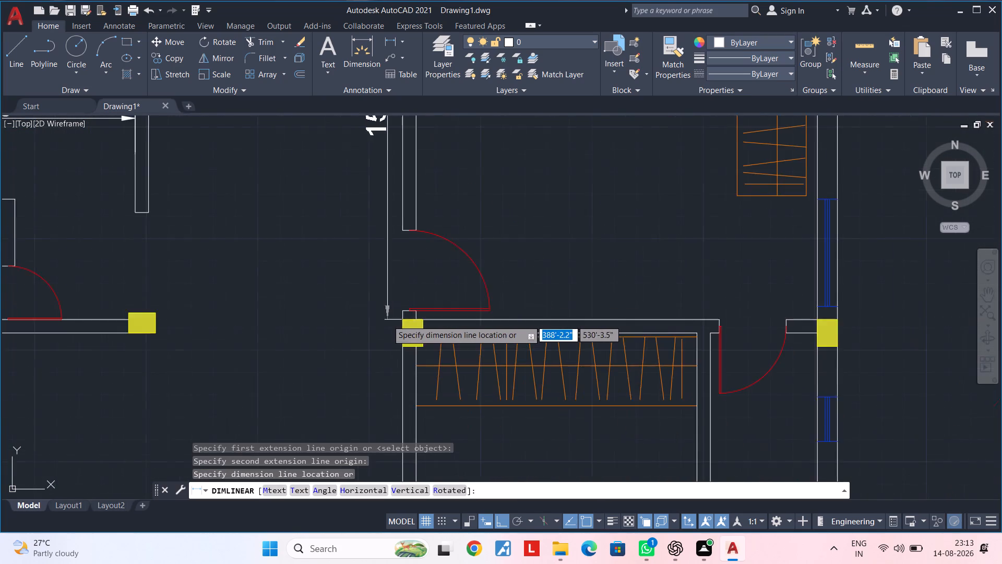
{"action": "middle_click_drag", "start_coordinate": [390, 320], "coordinate": [402, 378]}
{"action": "left_click", "coordinate": [393, 375]}
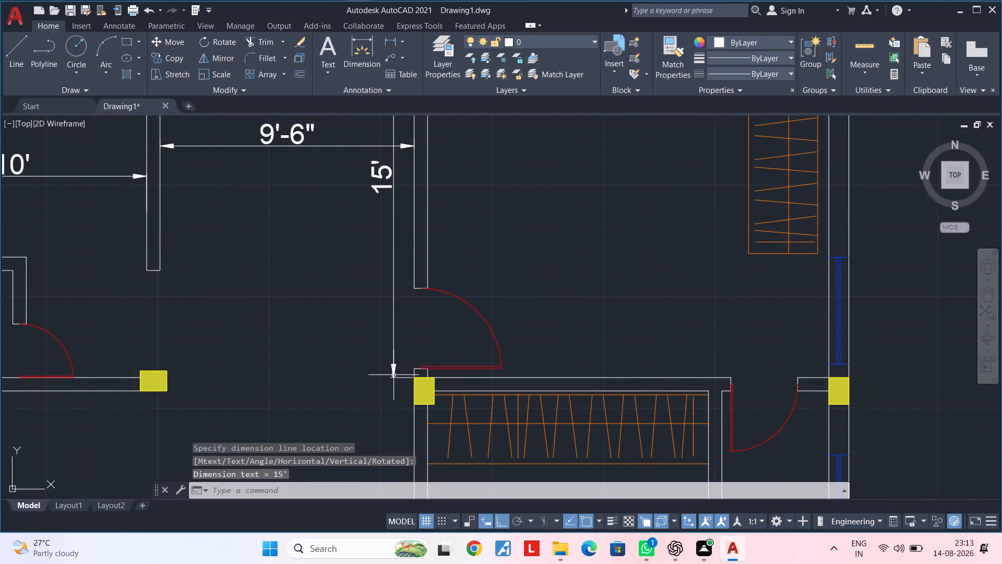
Add a vertical linear dimension between the northeast room's north and south inner wall faces, near its west side.
{"action": "scroll", "coordinate": [523, 301], "scroll_direction": "down", "scroll_amount": 1}
{"action": "middle_click_drag", "start_coordinate": [534, 295], "coordinate": [476, 311]}
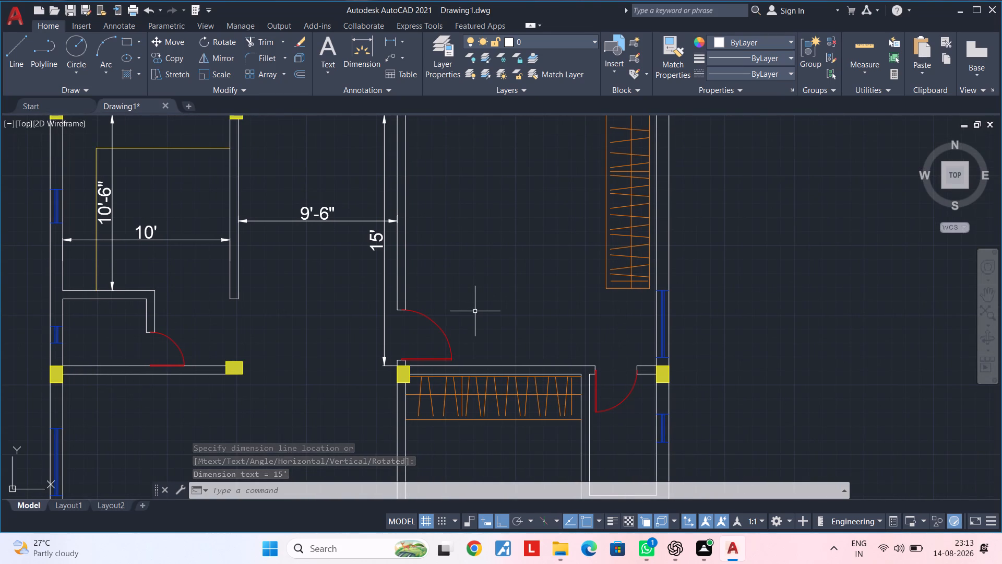
{"action": "key", "text": "space"}
{"action": "middle_click_drag", "start_coordinate": [488, 256], "coordinate": [468, 345]}
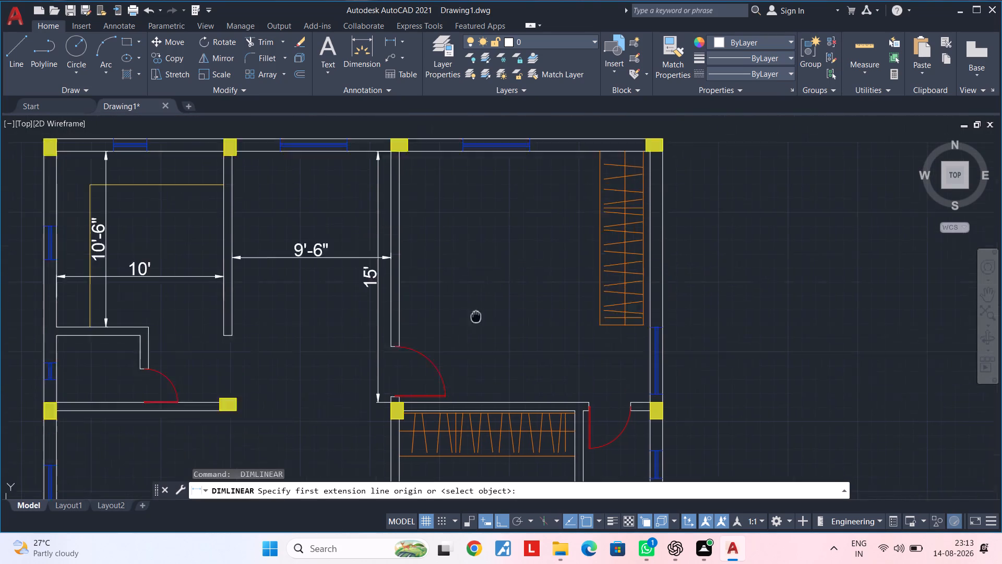
{"action": "middle_click_drag", "start_coordinate": [468, 345], "coordinate": [452, 419]}
{"action": "left_click", "coordinate": [421, 277]}
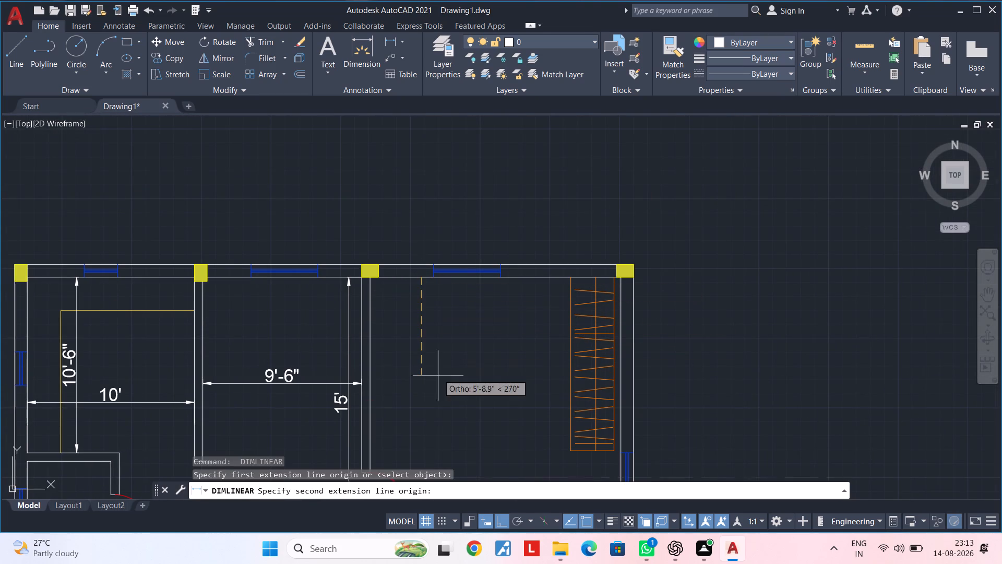
{"action": "middle_click_drag", "start_coordinate": [438, 379], "coordinate": [448, 203]}
{"action": "left_click", "coordinate": [434, 350]}
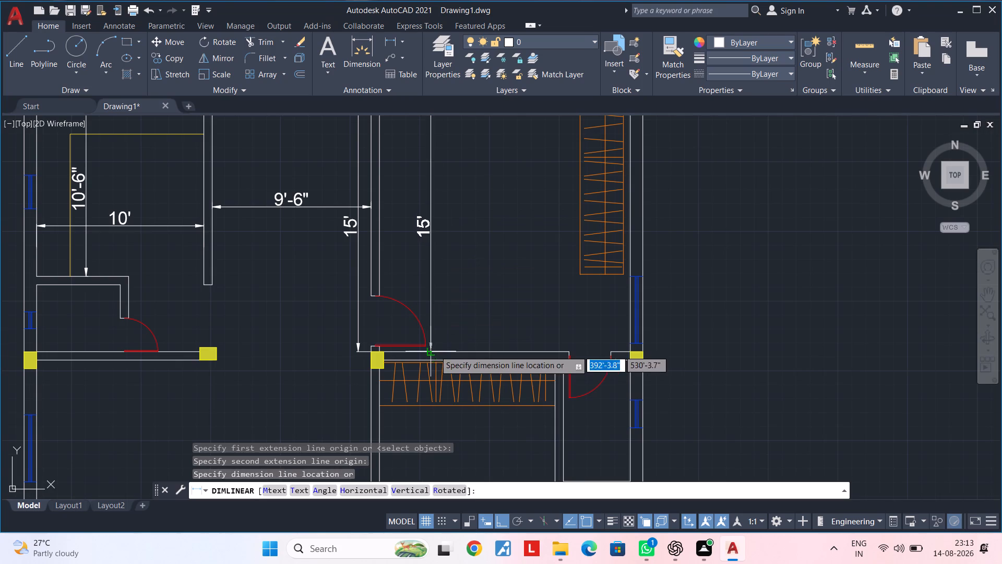
{"action": "left_click", "coordinate": [444, 340]}
Add a horizontal linear dimension between the northeast room's west and east inner wall faces, across the room's southern half.
{"action": "middle_click_drag", "start_coordinate": [499, 303], "coordinate": [442, 328]}
{"action": "key", "text": "space"}
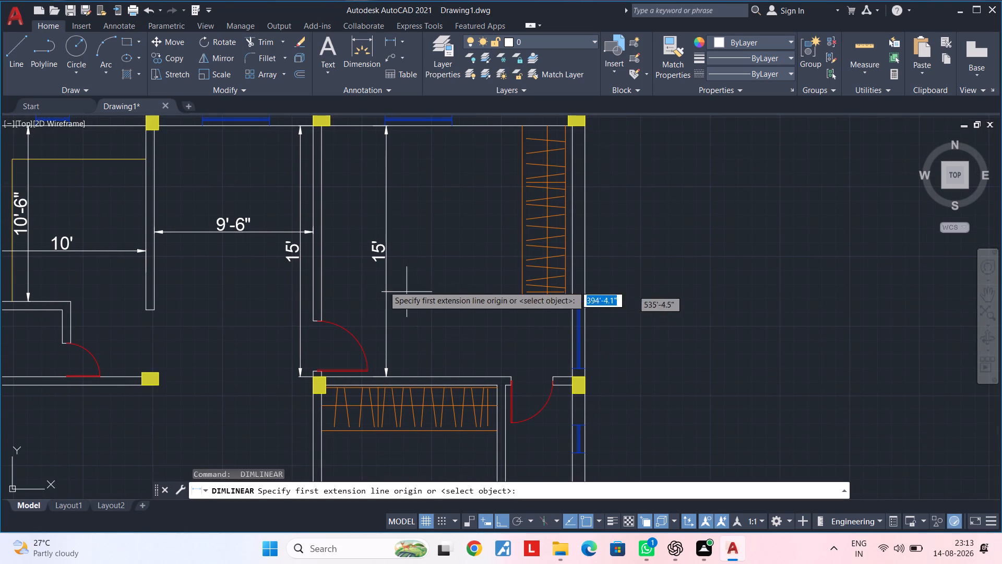
{"action": "left_click", "coordinate": [322, 286]}
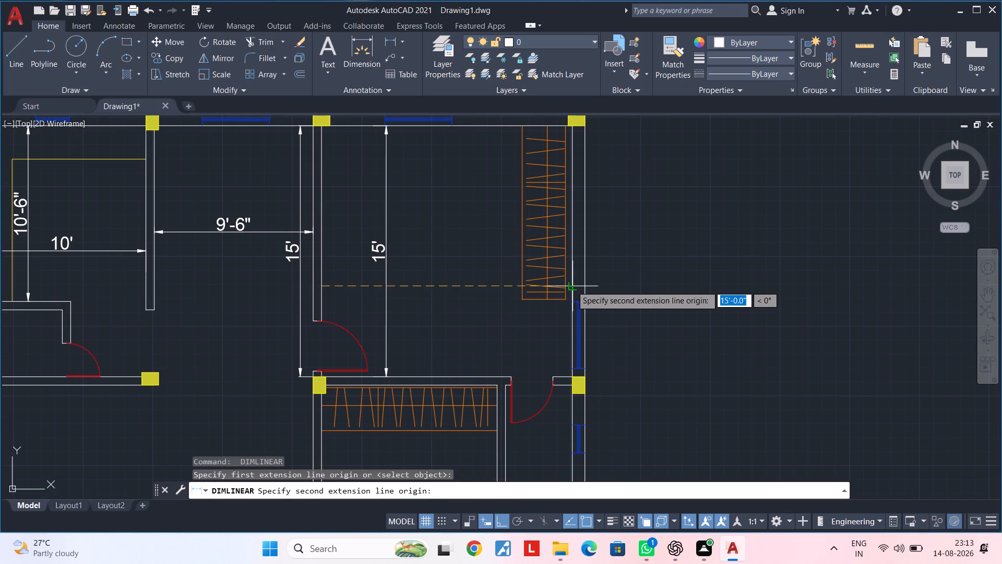
{"action": "left_click", "coordinate": [575, 286]}
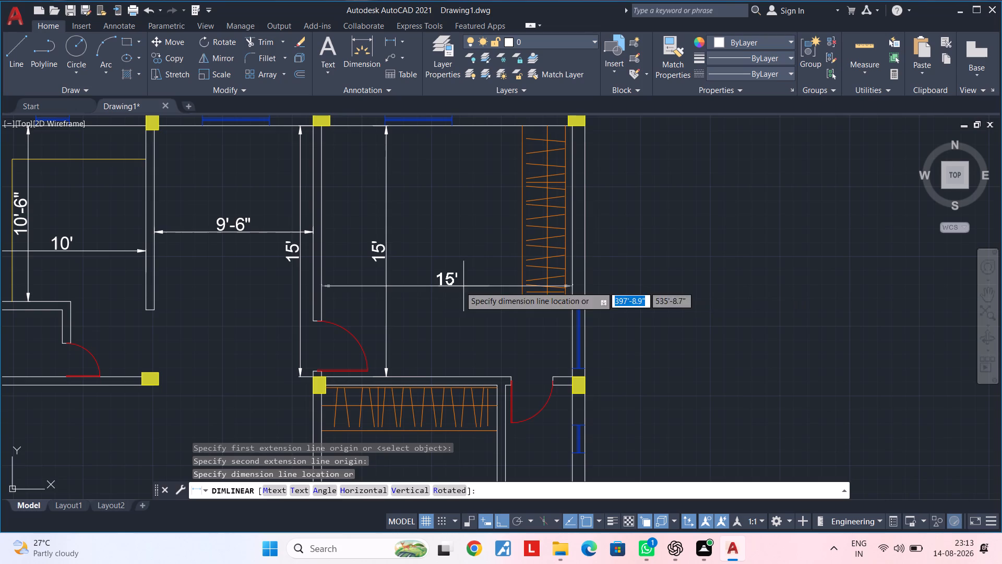
{"action": "left_click", "coordinate": [423, 286]}
{"action": "scroll", "coordinate": [455, 320], "scroll_direction": "down", "scroll_amount": 1}
{"action": "middle_click", "coordinate": [458, 320]}
{"action": "key", "text": "Escape"}
{"action": "key", "text": "Escape"}
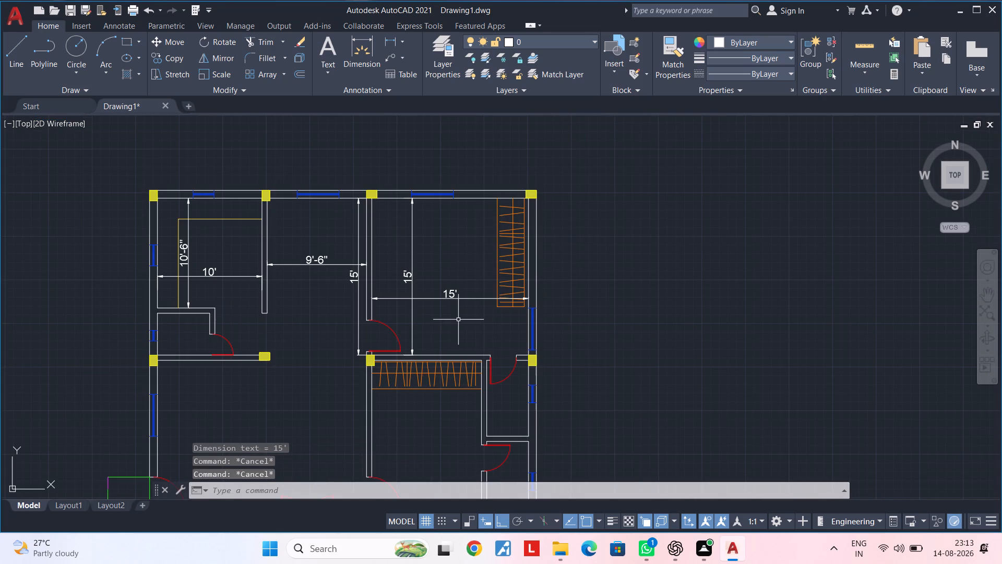
{"action": "key", "text": "Escape"}
{"action": "key", "text": "Escape"}
Move the six existing dimensions in the three north rooms to the Dimensions layer.
{"action": "left_click", "coordinate": [459, 323]}
{"action": "left_click", "coordinate": [405, 278]}
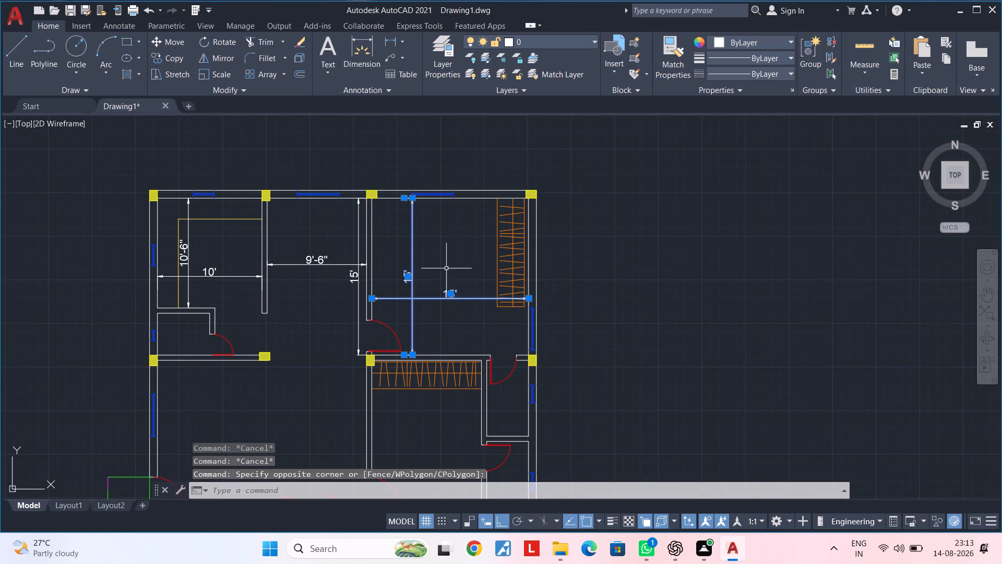
{"action": "middle_click_drag", "start_coordinate": [449, 264], "coordinate": [516, 257]}
{"action": "scroll", "coordinate": [409, 280], "scroll_direction": "up", "scroll_amount": 1}
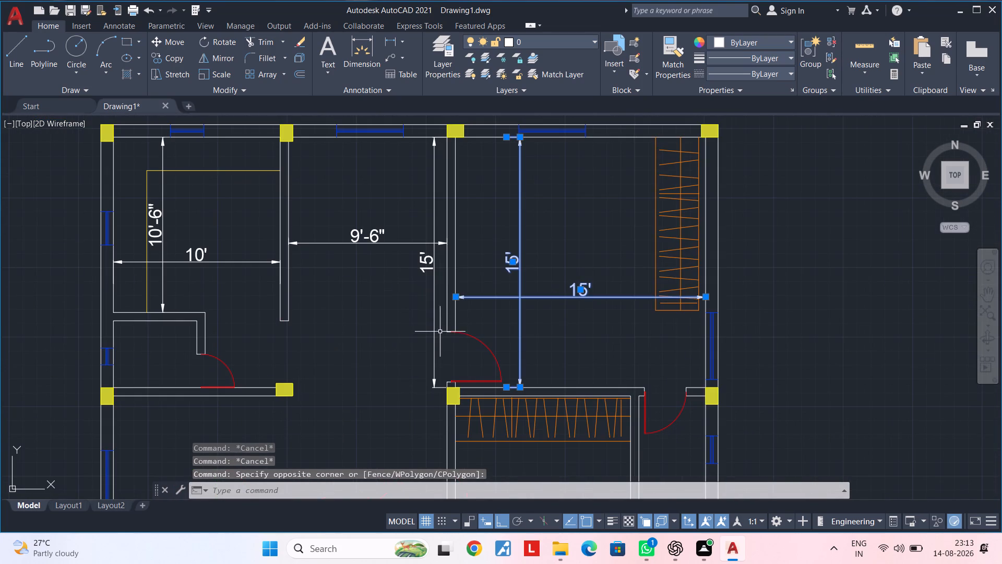
{"action": "left_click", "coordinate": [437, 337]}
{"action": "left_click", "coordinate": [359, 236]}
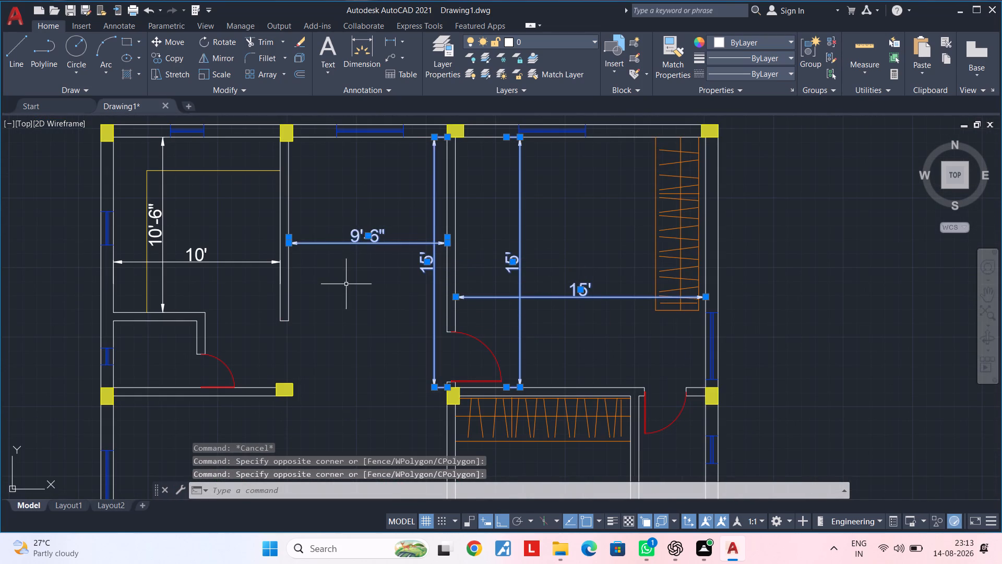
{"action": "middle_click_drag", "start_coordinate": [346, 285], "coordinate": [420, 283]}
{"action": "left_click", "coordinate": [291, 279]}
{"action": "left_click", "coordinate": [234, 253]}
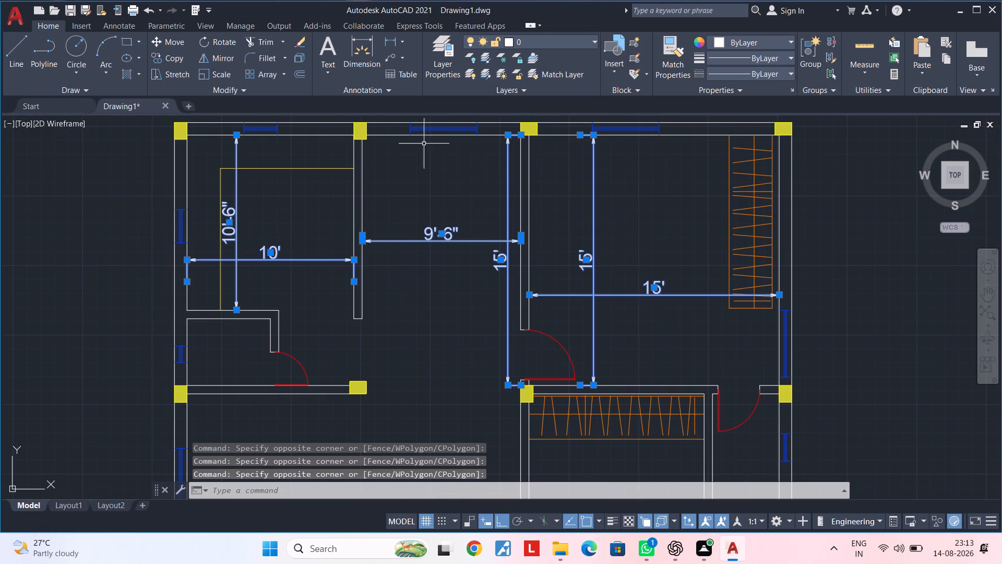
{"action": "left_click", "coordinate": [530, 44]}
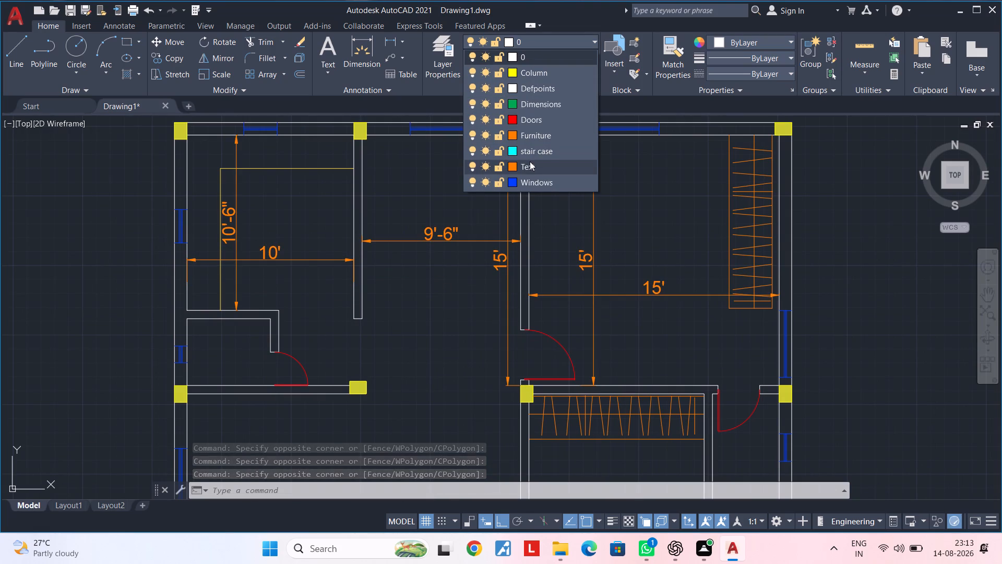
{"action": "left_click", "coordinate": [535, 105]}
{"action": "key", "text": "Escape"}
{"action": "key", "text": "Escape"}
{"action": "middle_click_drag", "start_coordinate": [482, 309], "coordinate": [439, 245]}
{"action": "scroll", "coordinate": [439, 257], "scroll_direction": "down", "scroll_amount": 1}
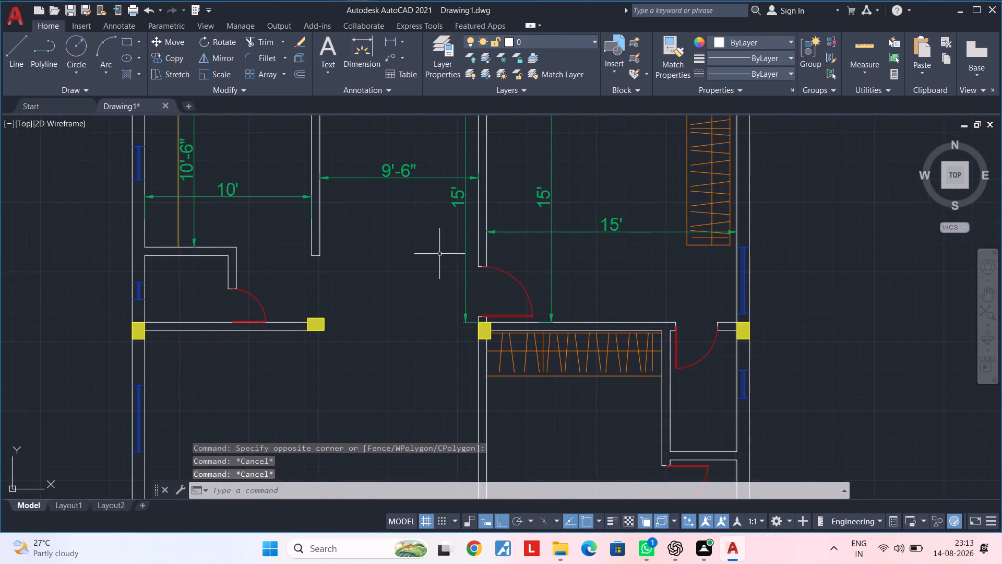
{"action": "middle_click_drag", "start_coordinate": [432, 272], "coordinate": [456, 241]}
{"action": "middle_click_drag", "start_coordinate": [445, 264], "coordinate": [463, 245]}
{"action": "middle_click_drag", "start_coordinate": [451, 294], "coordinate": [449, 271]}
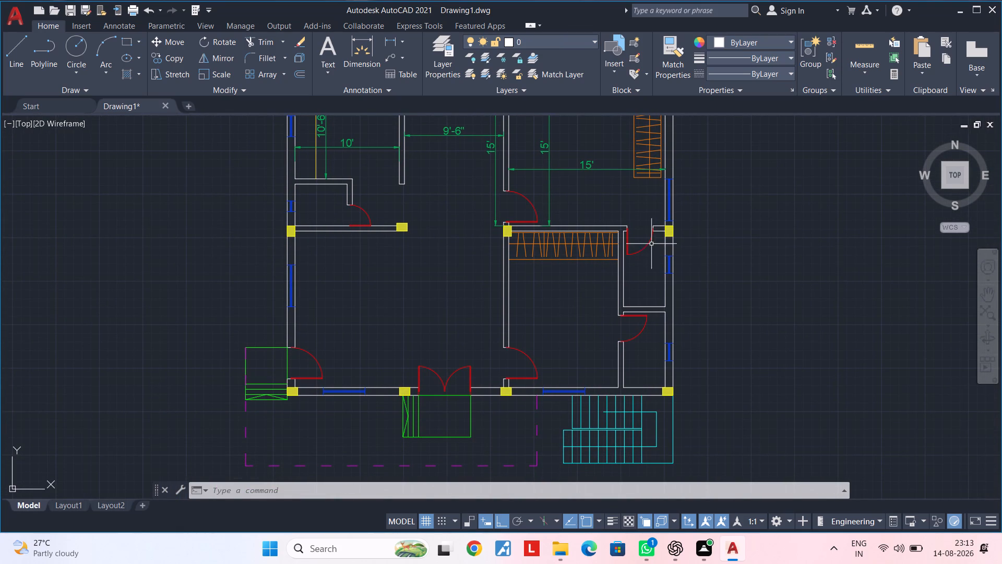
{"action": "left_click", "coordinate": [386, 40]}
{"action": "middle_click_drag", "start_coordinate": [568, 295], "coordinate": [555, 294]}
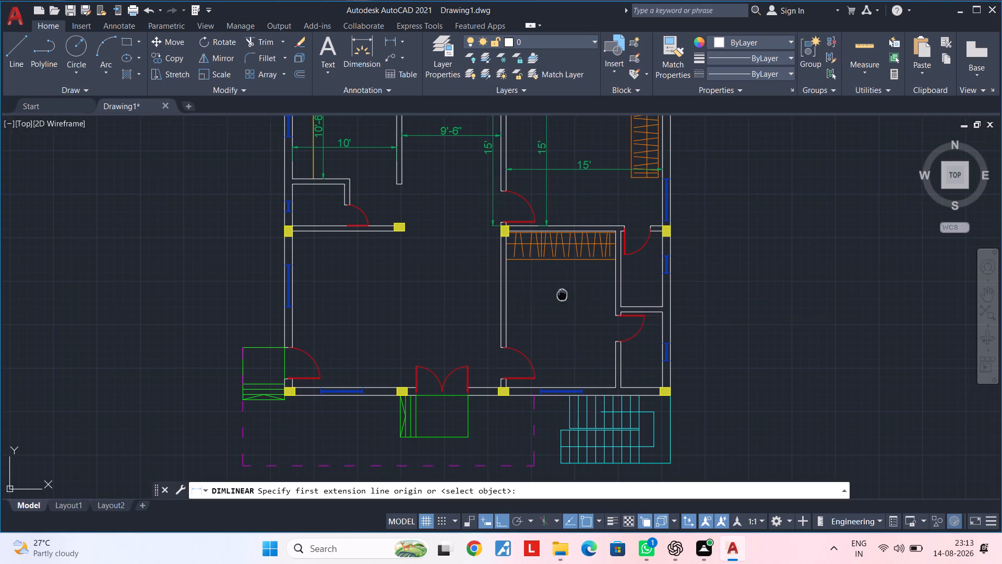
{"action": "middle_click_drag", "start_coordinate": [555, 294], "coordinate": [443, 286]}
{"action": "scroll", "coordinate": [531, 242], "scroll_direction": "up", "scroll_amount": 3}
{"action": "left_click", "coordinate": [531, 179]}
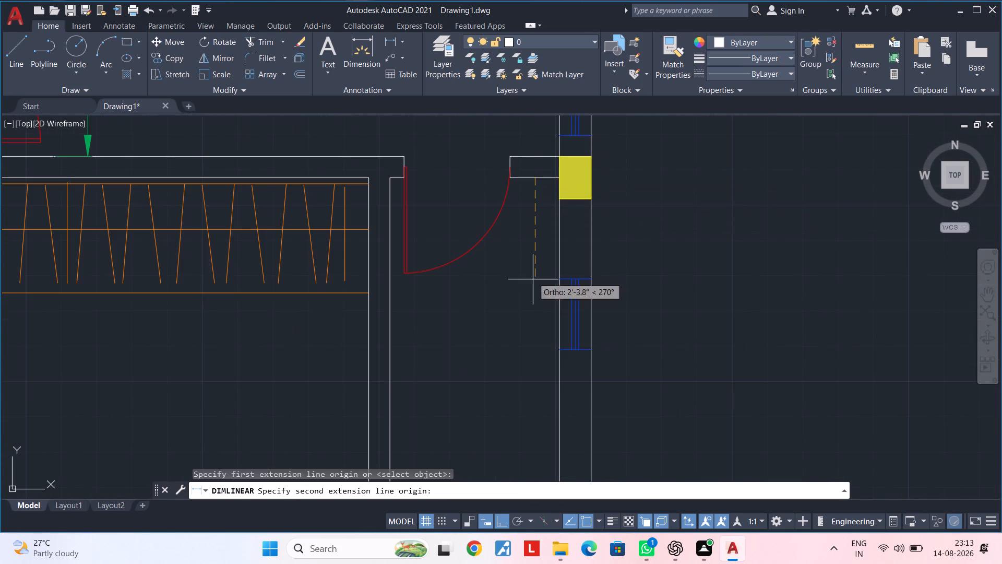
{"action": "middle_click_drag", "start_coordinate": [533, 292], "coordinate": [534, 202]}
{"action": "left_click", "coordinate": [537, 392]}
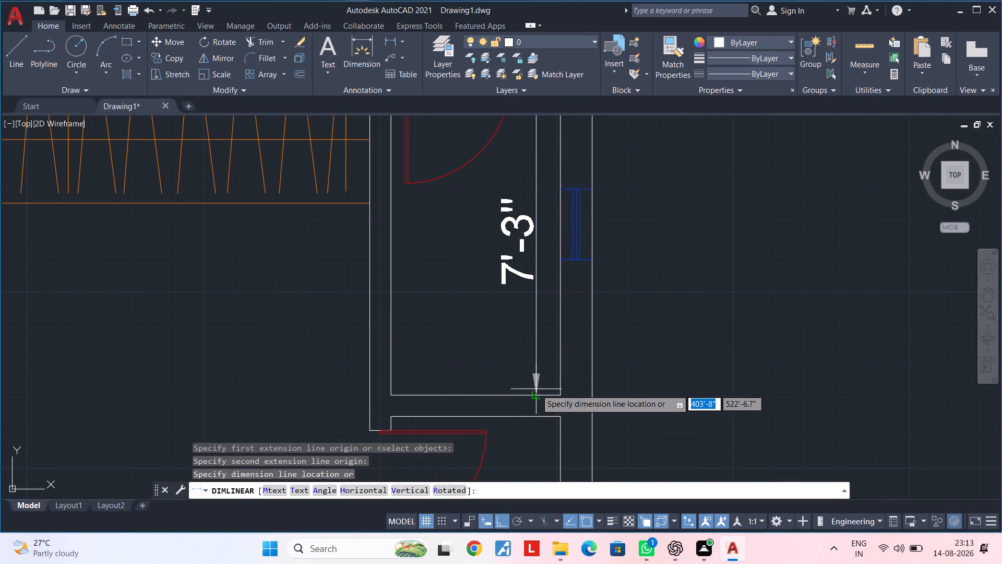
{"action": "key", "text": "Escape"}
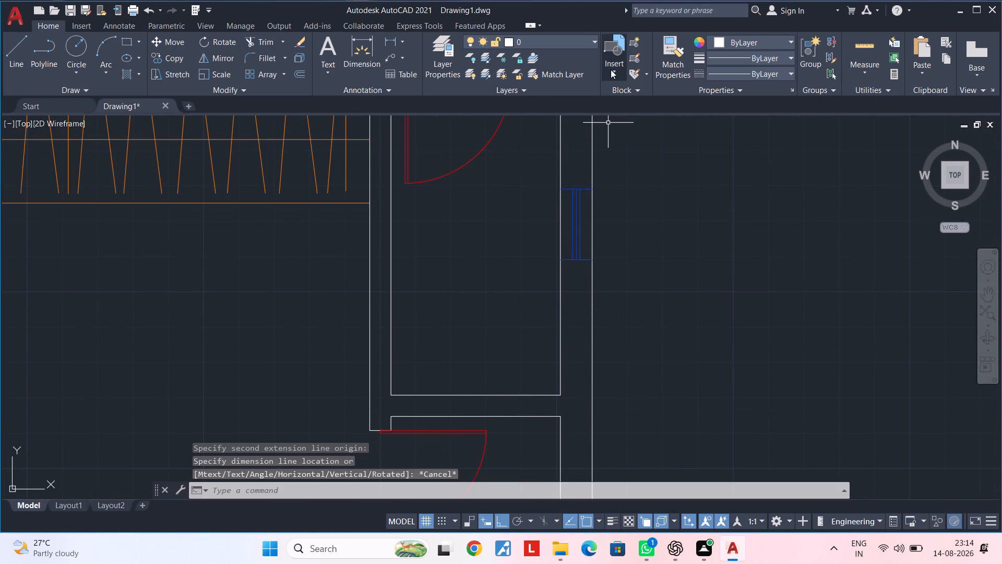
Make Dimensions the current layer.
{"action": "left_click", "coordinate": [581, 42]}
{"action": "left_click", "coordinate": [551, 109]}
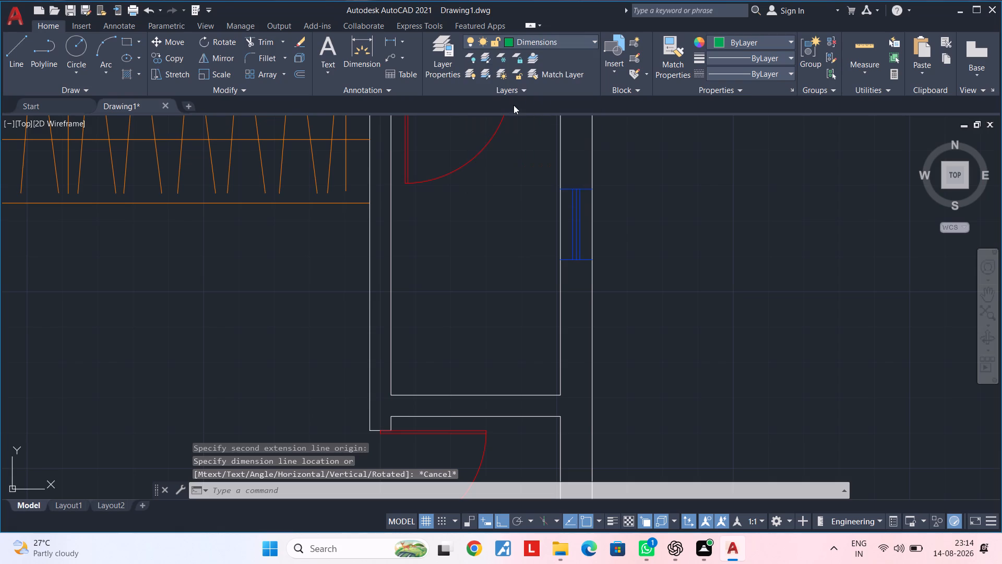
Add a vertical linear dimension between the upper small east room's north and south inner wall faces, near its east wall.
{"action": "left_click", "coordinate": [391, 40]}
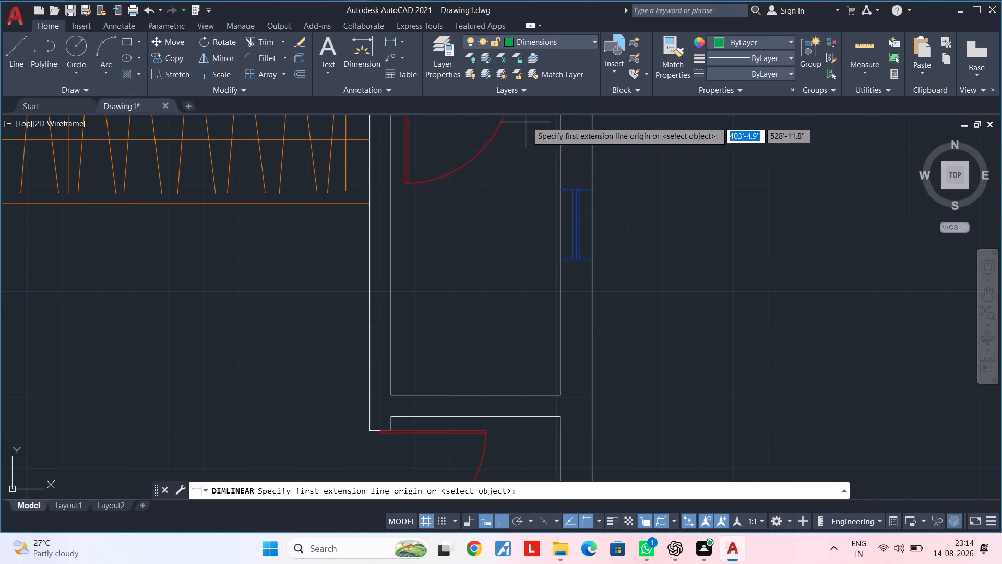
{"action": "middle_click_drag", "start_coordinate": [530, 157], "coordinate": [535, 276]}
{"action": "left_click", "coordinate": [544, 206]}
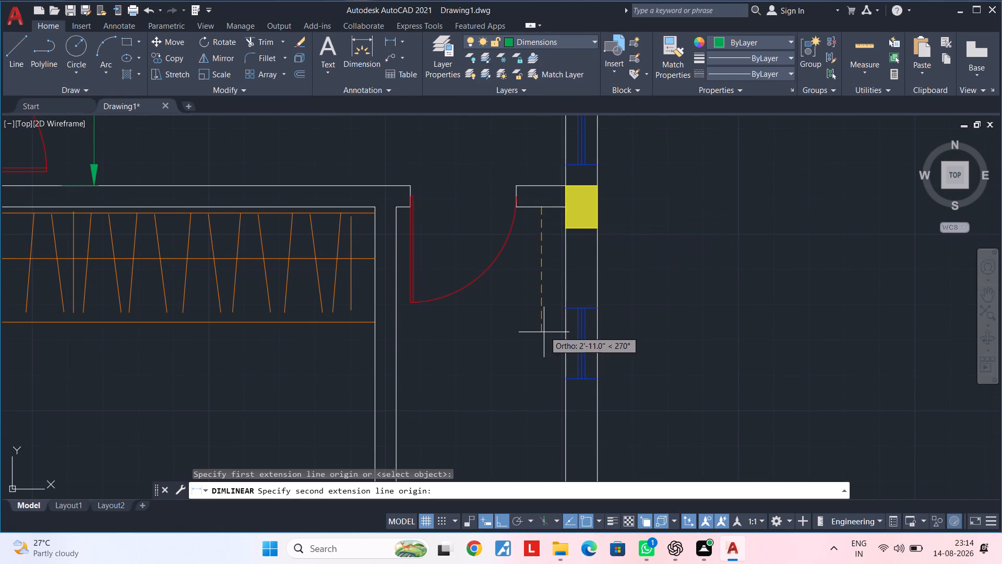
{"action": "middle_click_drag", "start_coordinate": [544, 313], "coordinate": [543, 210]}
{"action": "left_click", "coordinate": [541, 413]}
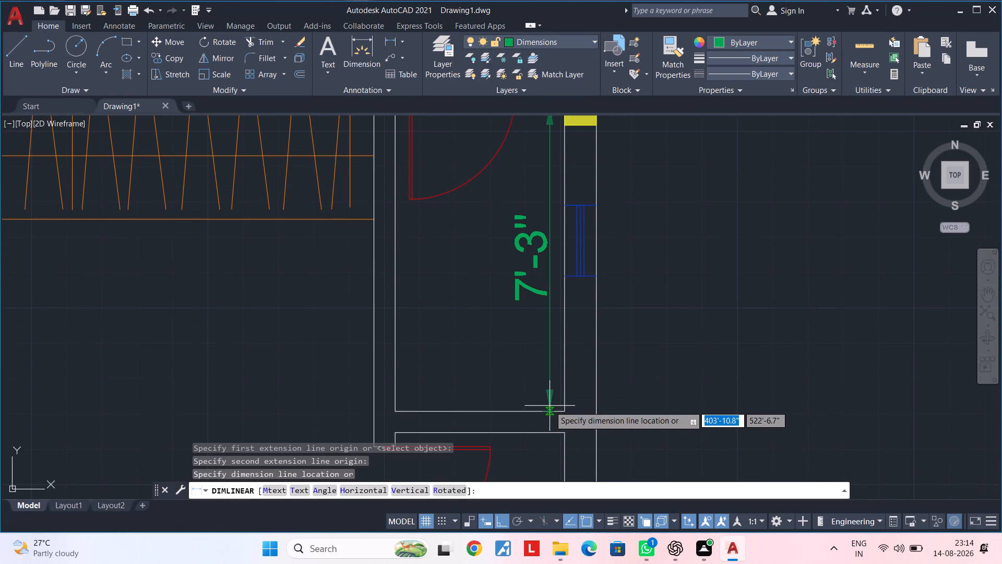
{"action": "left_click", "coordinate": [550, 406]}
Add a horizontal linear dimension between the upper small east room's west and east inner wall faces, in its southern half.
{"action": "key", "text": "space"}
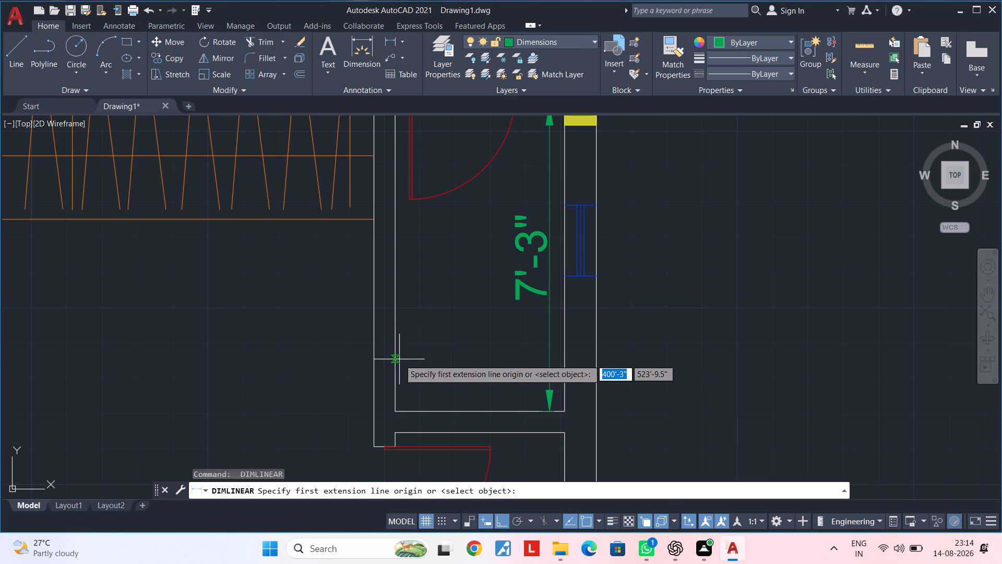
{"action": "left_click", "coordinate": [395, 358]}
{"action": "left_click", "coordinate": [562, 359]}
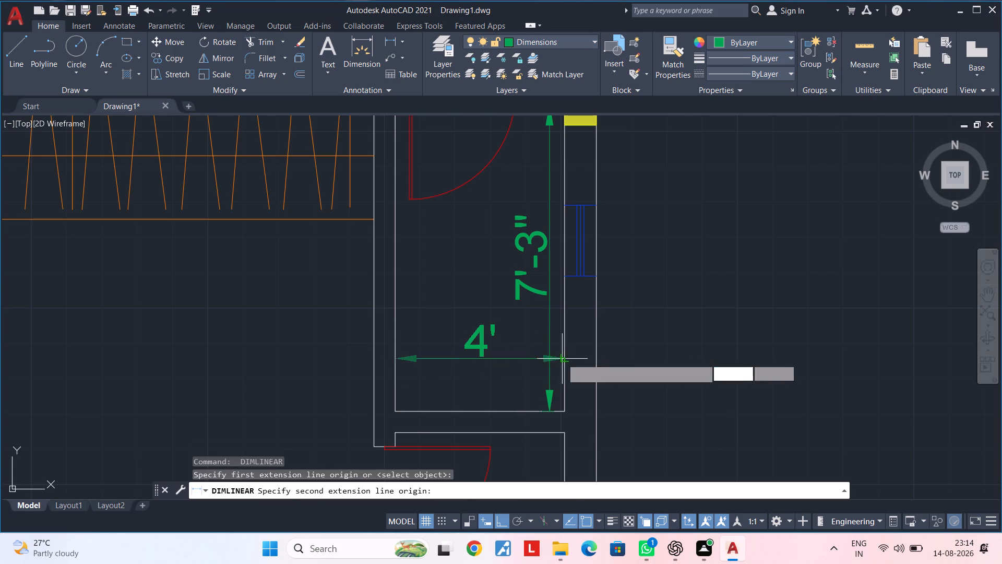
{"action": "left_click", "coordinate": [554, 328]}
Add a vertical linear dimension between the lower small east room's north and south inner wall faces, near its east wall.
{"action": "scroll", "coordinate": [530, 372], "scroll_direction": "down", "scroll_amount": 2}
{"action": "middle_click_drag", "start_coordinate": [518, 366], "coordinate": [506, 273]}
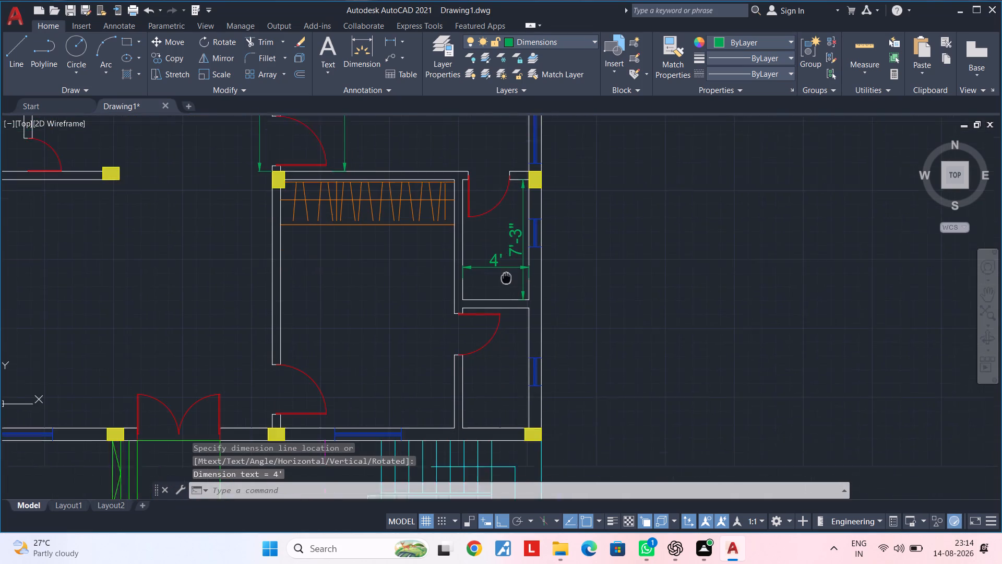
{"action": "middle_click_drag", "start_coordinate": [506, 273], "coordinate": [506, 264]}
{"action": "middle_click_drag", "start_coordinate": [523, 305], "coordinate": [519, 269]}
{"action": "key", "text": "space"}
{"action": "scroll", "coordinate": [519, 281], "scroll_direction": "up", "scroll_amount": 2}
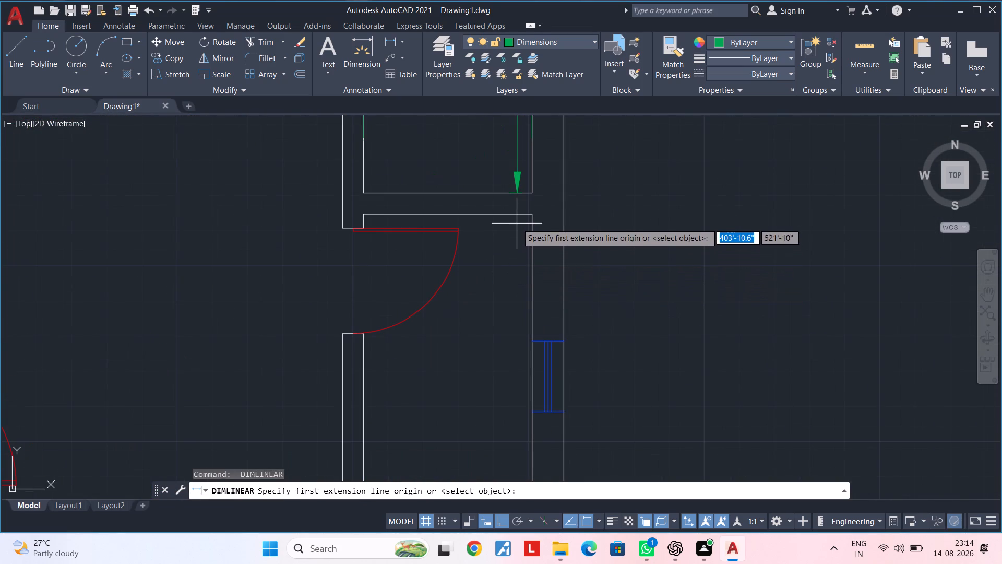
{"action": "left_click", "coordinate": [517, 215]}
{"action": "middle_click_drag", "start_coordinate": [520, 351], "coordinate": [520, 293]}
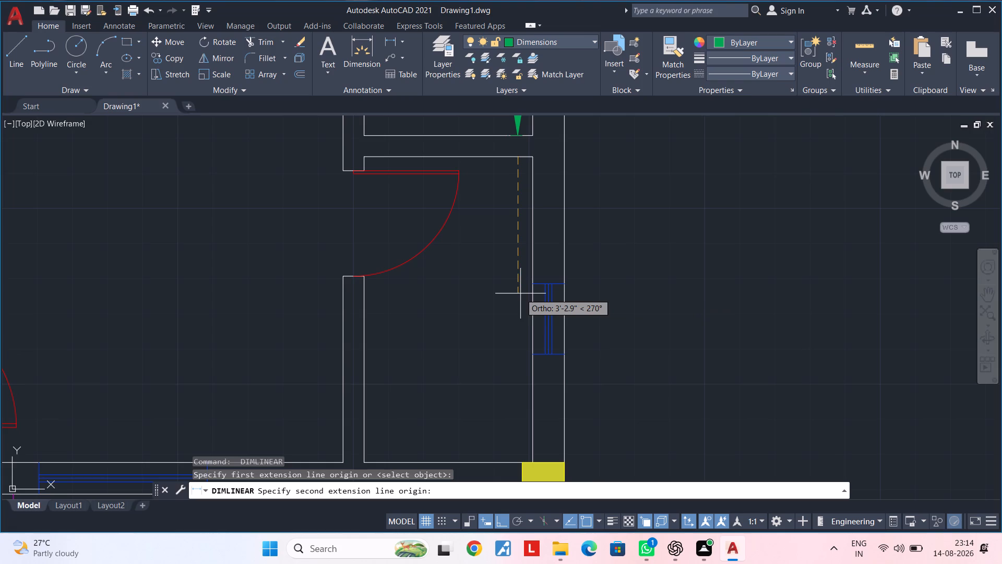
{"action": "middle_click_drag", "start_coordinate": [517, 358], "coordinate": [523, 287]}
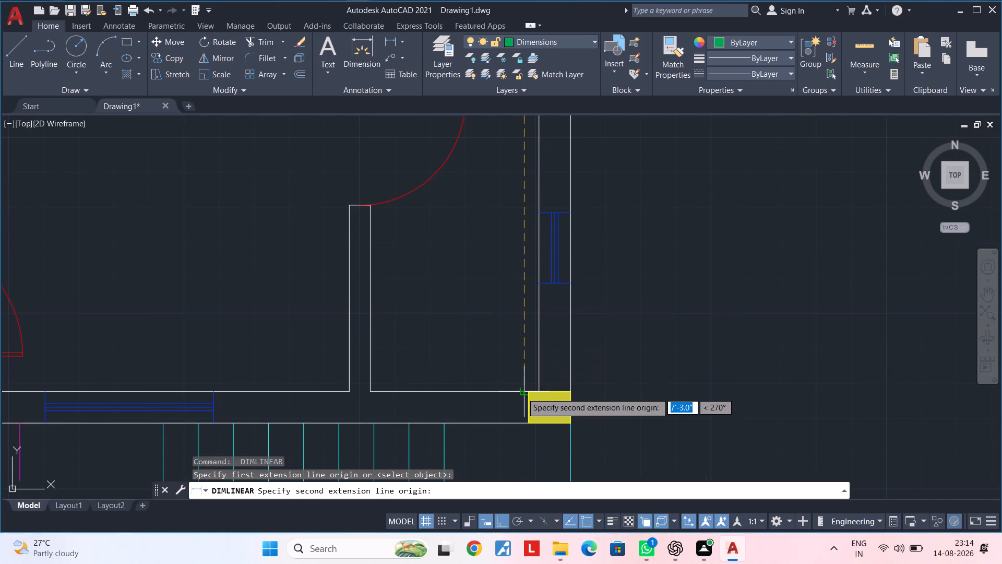
{"action": "left_click", "coordinate": [520, 391]}
{"action": "left_click", "coordinate": [521, 365]}
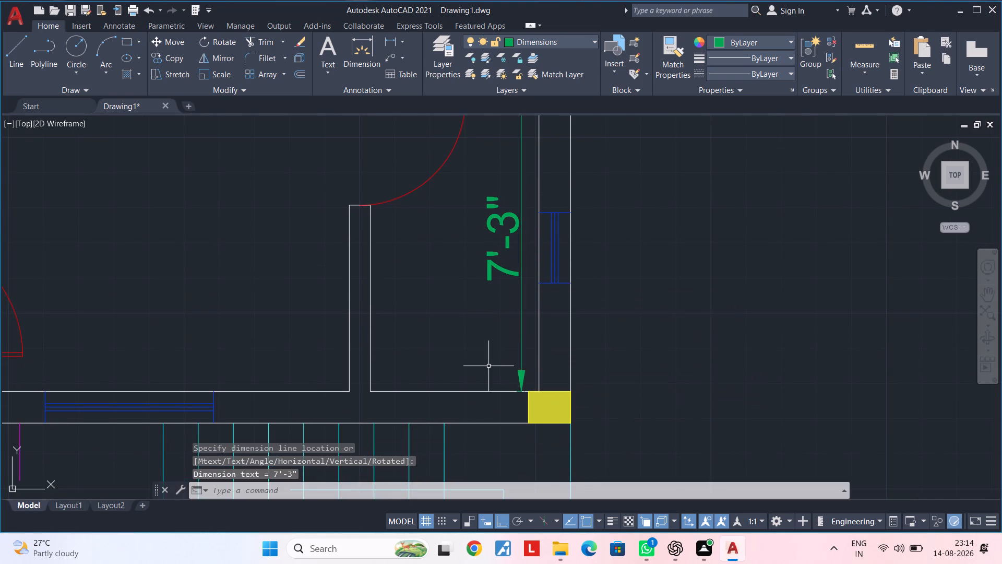
Add a horizontal linear dimension between the lower small east room's west and east inner wall faces, in its southern half.
{"action": "key", "text": "space"}
{"action": "left_click", "coordinate": [371, 286]}
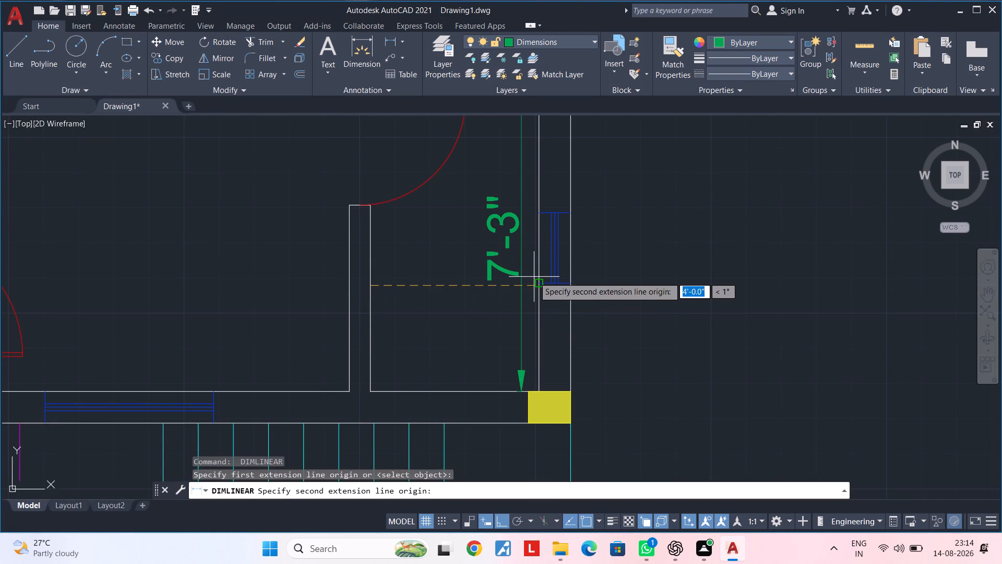
{"action": "left_click", "coordinate": [535, 286]}
{"action": "left_click", "coordinate": [535, 307]}
Add a vertical linear dimension between the southeast bedroom's north and south inner wall faces, near its east wall.
{"action": "scroll", "coordinate": [524, 315], "scroll_direction": "down", "scroll_amount": 3}
{"action": "middle_click_drag", "start_coordinate": [500, 340], "coordinate": [566, 322]}
{"action": "middle_click_drag", "start_coordinate": [500, 276], "coordinate": [493, 324]}
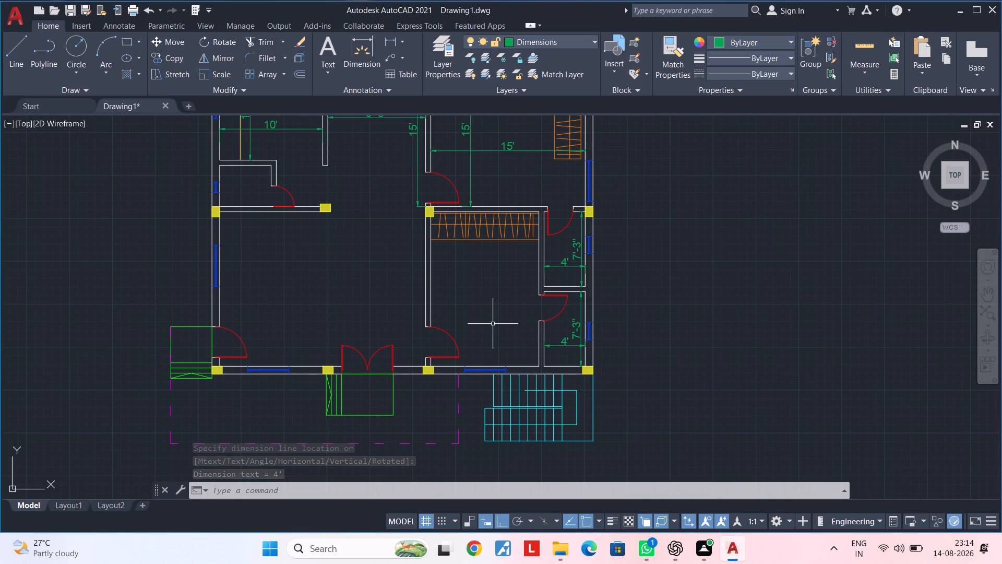
{"action": "key", "text": "space"}
{"action": "scroll", "coordinate": [520, 209], "scroll_direction": "up", "scroll_amount": 3}
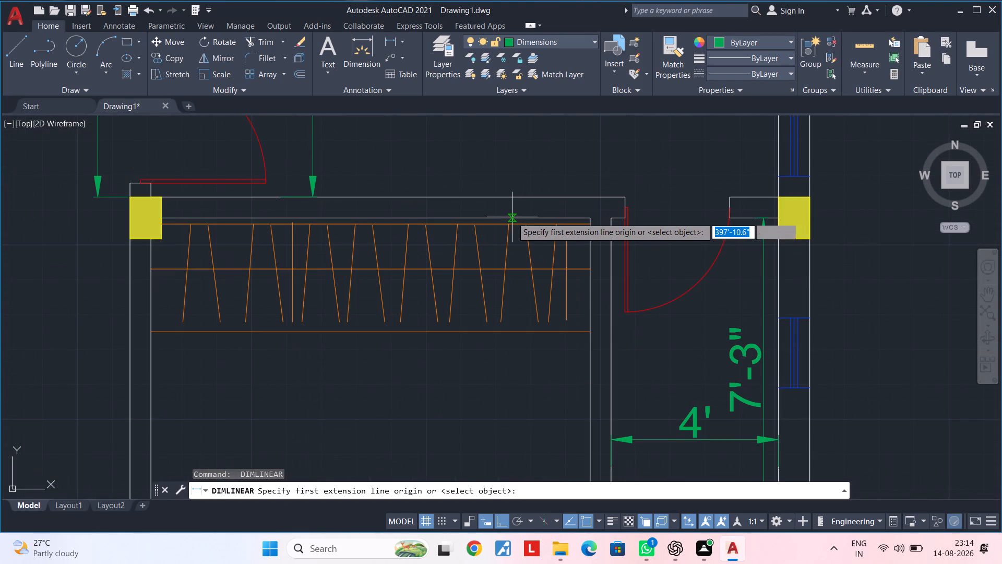
{"action": "left_click", "coordinate": [512, 217]}
{"action": "scroll", "coordinate": [513, 292], "scroll_direction": "down", "scroll_amount": 2}
{"action": "middle_click_drag", "start_coordinate": [511, 296], "coordinate": [529, 131]}
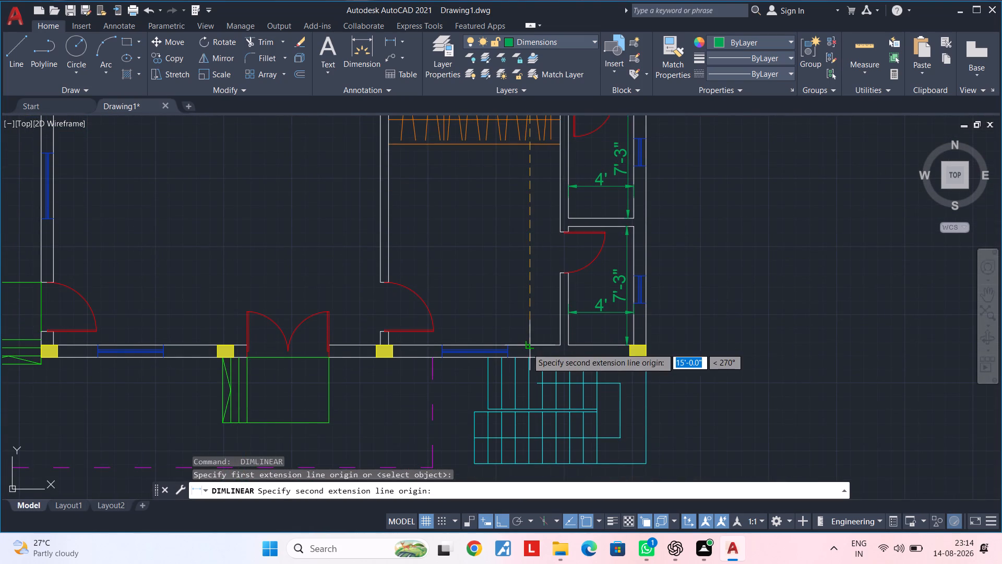
{"action": "left_click", "coordinate": [527, 348]}
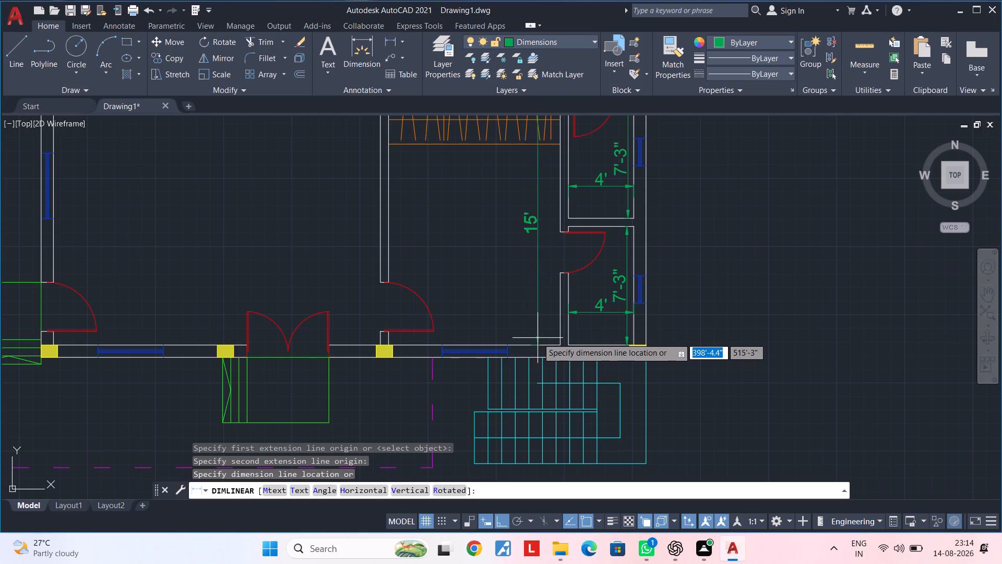
{"action": "left_click", "coordinate": [532, 335]}
Add a horizontal linear dimension between the southeast bedroom's west and east inner wall faces, just south of the wardrobe.
{"action": "key", "text": "space"}
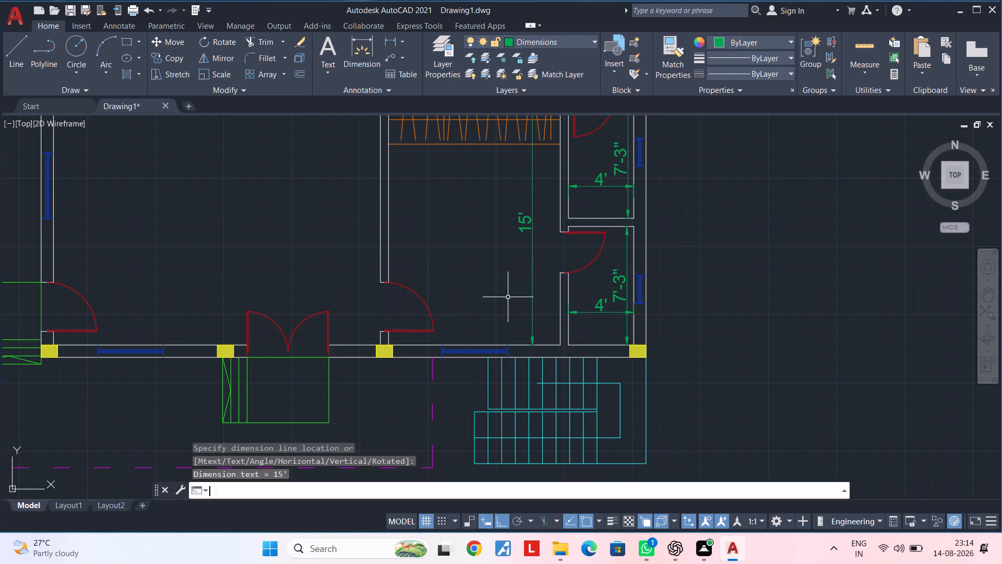
{"action": "middle_click_drag", "start_coordinate": [467, 242], "coordinate": [459, 367]}
{"action": "scroll", "coordinate": [391, 285], "scroll_direction": "up", "scroll_amount": 2}
{"action": "left_click", "coordinate": [361, 272]}
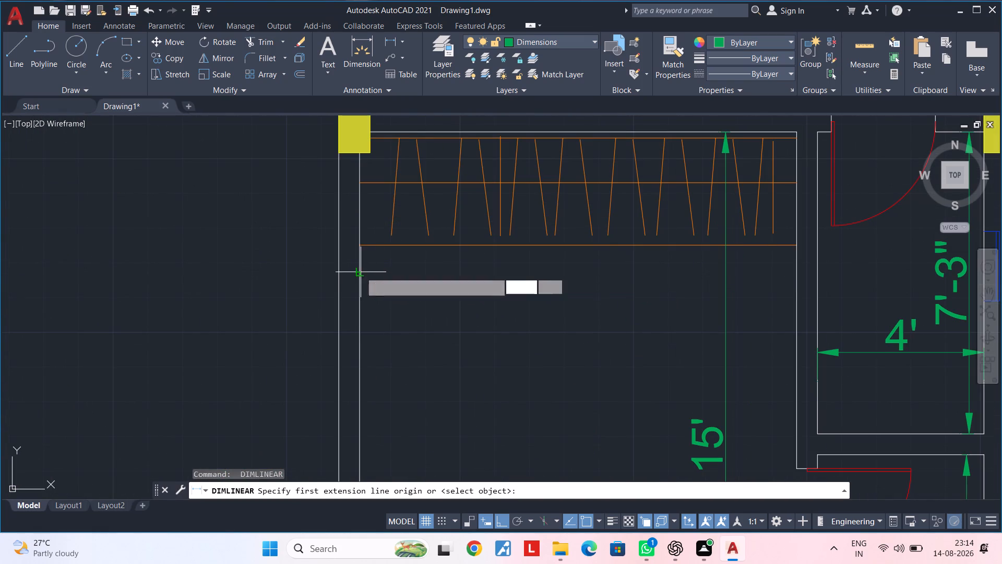
{"action": "left_click", "coordinate": [797, 272]}
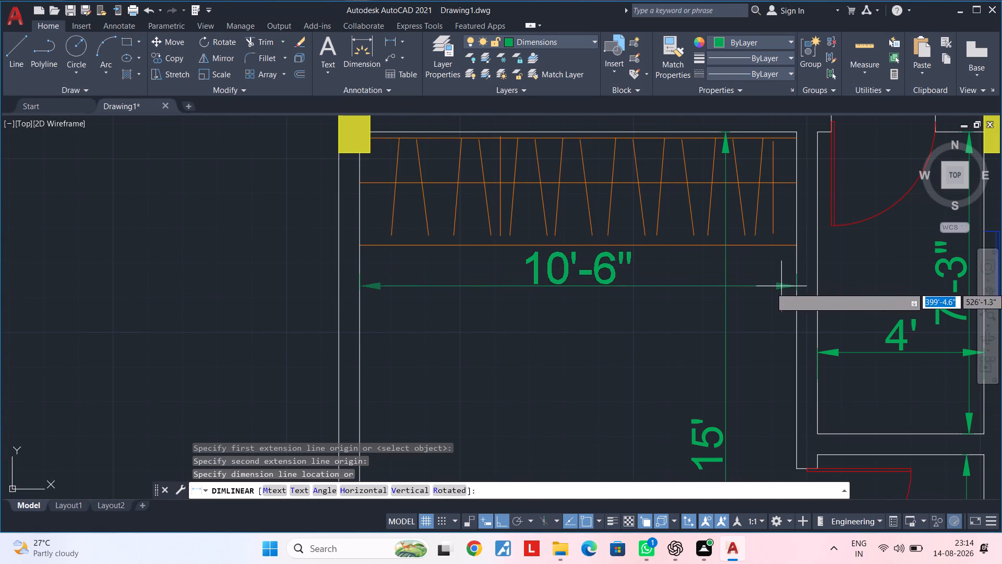
{"action": "left_click", "coordinate": [781, 292]}
{"action": "scroll", "coordinate": [742, 312], "scroll_direction": "down", "scroll_amount": 3}
{"action": "middle_click_drag", "start_coordinate": [653, 352], "coordinate": [722, 315]}
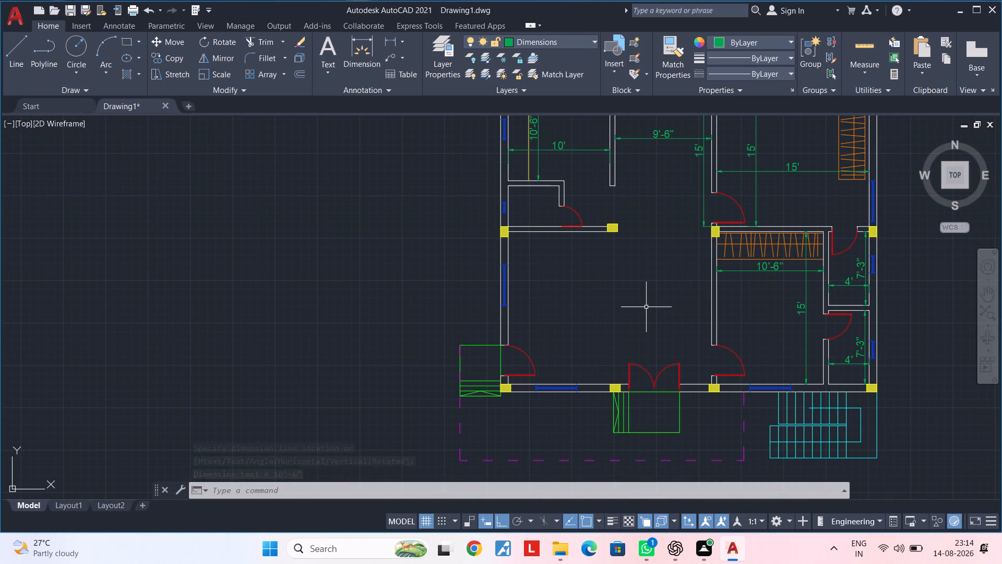
Add a vertical linear dimension between the large southwest hall's north and south inner wall faces, in its western part.
{"action": "key", "text": "space"}
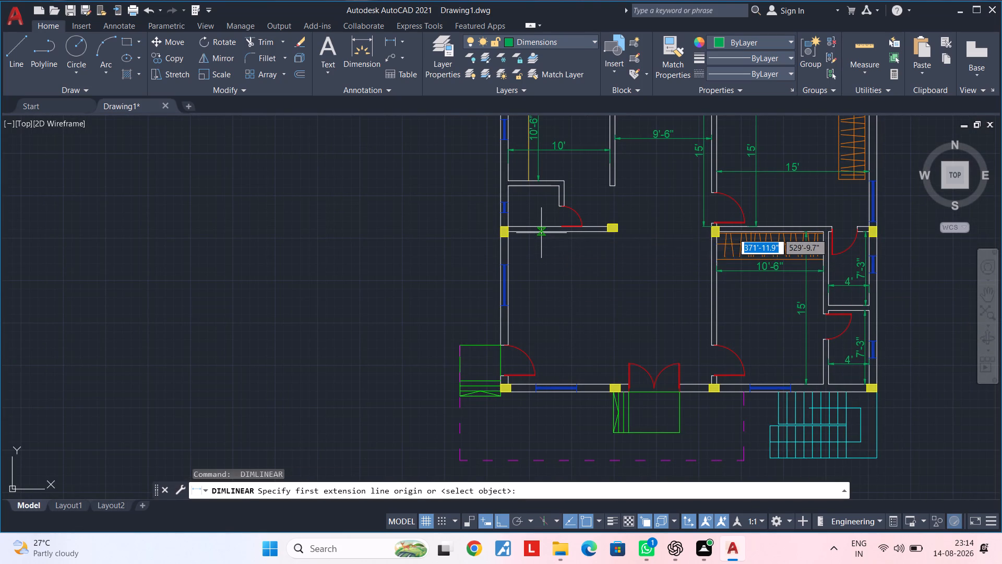
{"action": "left_click", "coordinate": [541, 233]}
{"action": "scroll", "coordinate": [545, 375], "scroll_direction": "up", "scroll_amount": 1}
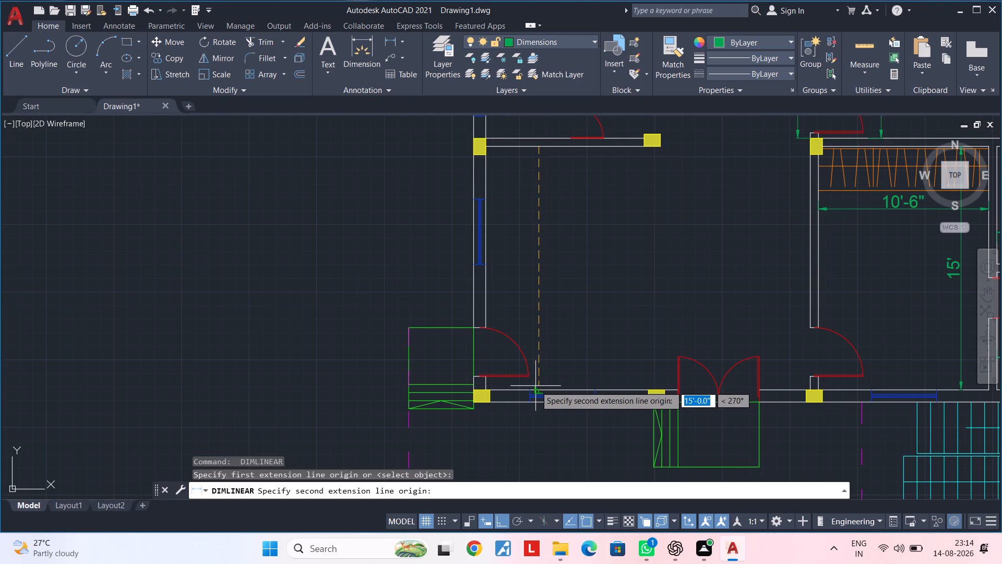
{"action": "scroll", "coordinate": [542, 389], "scroll_direction": "up", "scroll_amount": 2}
{"action": "left_click", "coordinate": [531, 389]}
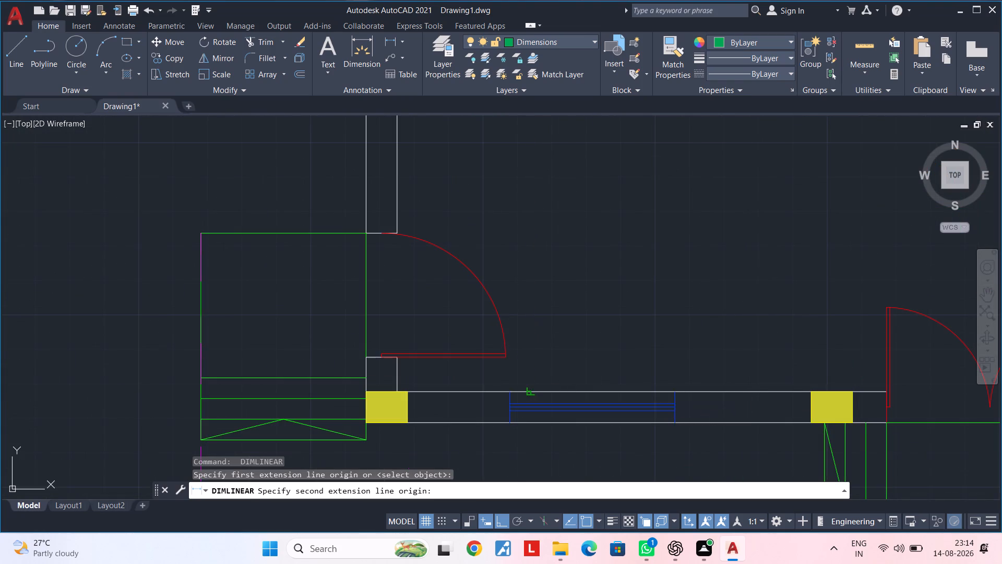
{"action": "scroll", "coordinate": [579, 354], "scroll_direction": "down", "scroll_amount": 2}
{"action": "middle_click_drag", "start_coordinate": [577, 355], "coordinate": [566, 371]}
{"action": "left_click", "coordinate": [565, 361]}
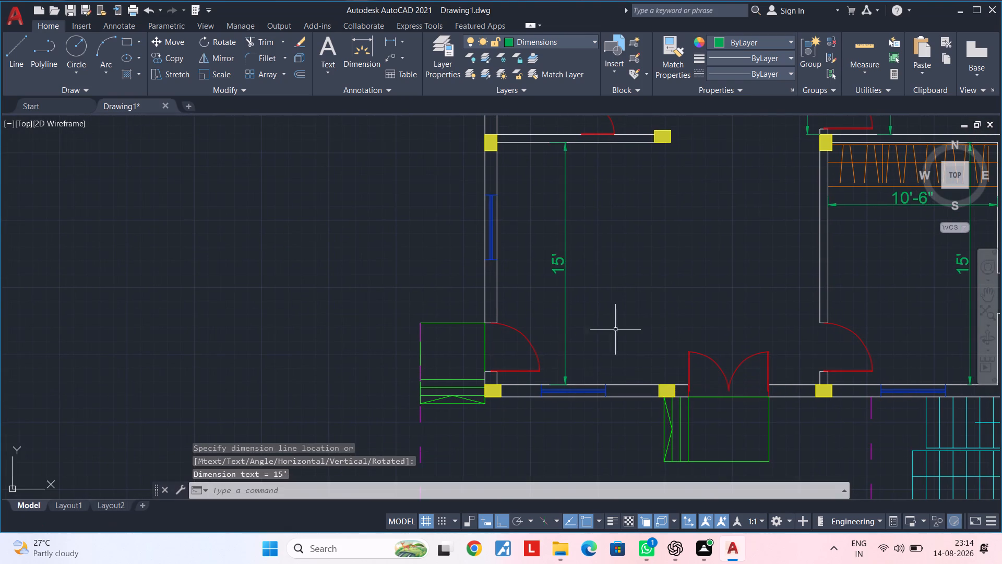
Add a horizontal linear dimension between the large southwest hall's west and east inner wall faces, slightly north of mid-height.
{"action": "key", "text": "space"}
{"action": "left_click", "coordinate": [498, 289]}
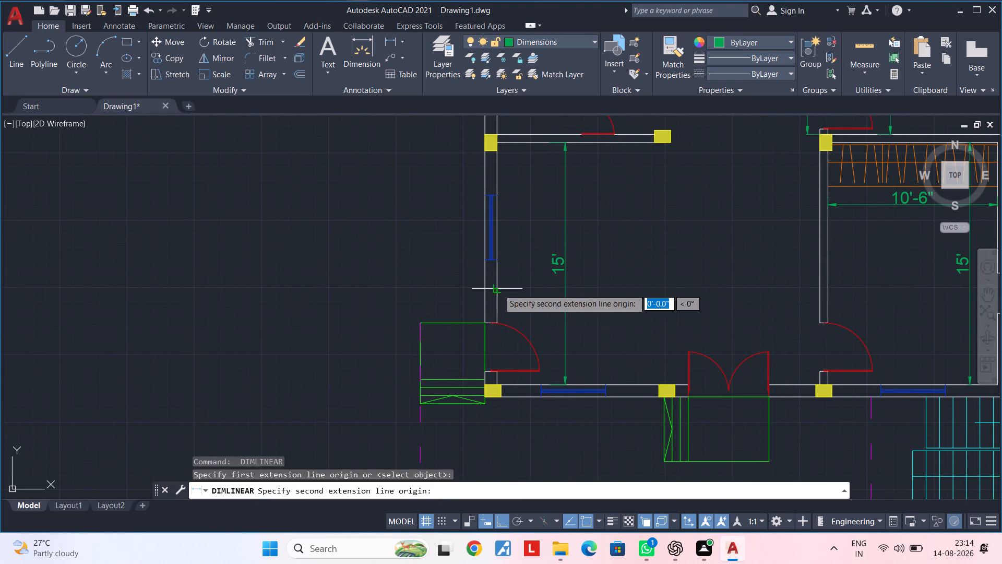
{"action": "middle_click_drag", "start_coordinate": [718, 280], "coordinate": [616, 286]}
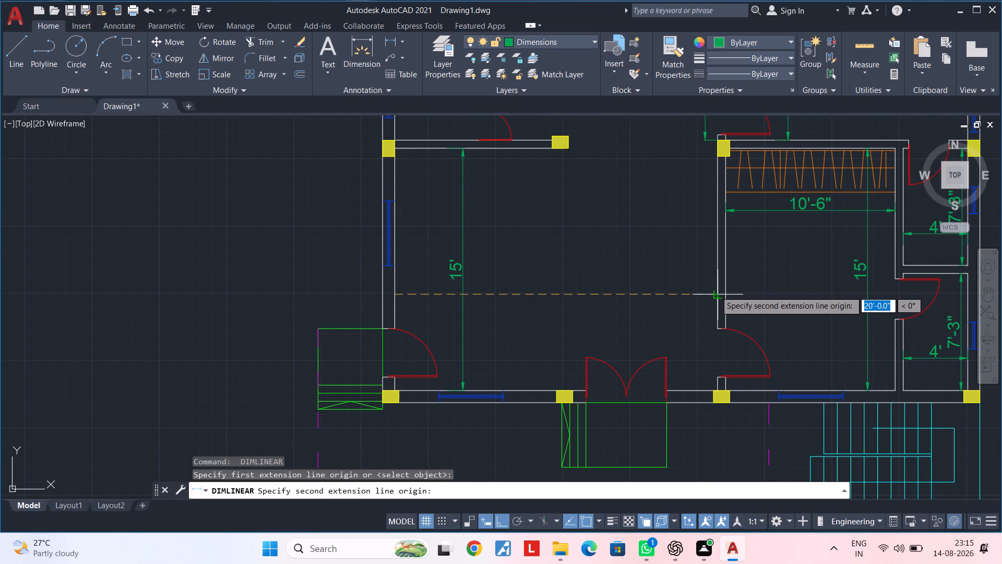
{"action": "left_click", "coordinate": [715, 291]}
{"action": "left_click", "coordinate": [712, 248]}
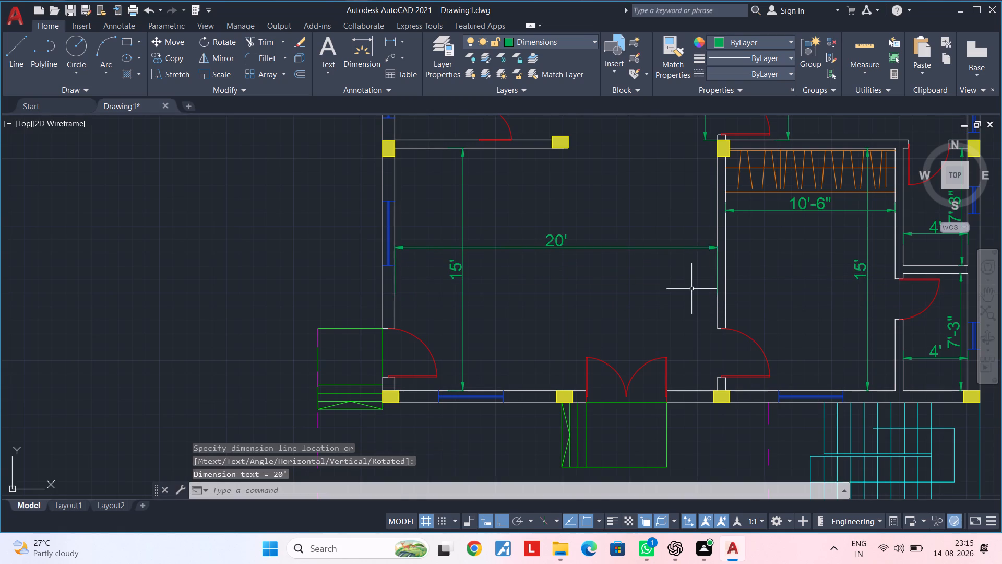
Add a vertical linear dimension between the small west room's north and south inner wall faces, near its west wall.
{"action": "scroll", "coordinate": [691, 292], "scroll_direction": "down", "scroll_amount": 1}
{"action": "middle_click_drag", "start_coordinate": [673, 301], "coordinate": [527, 335]}
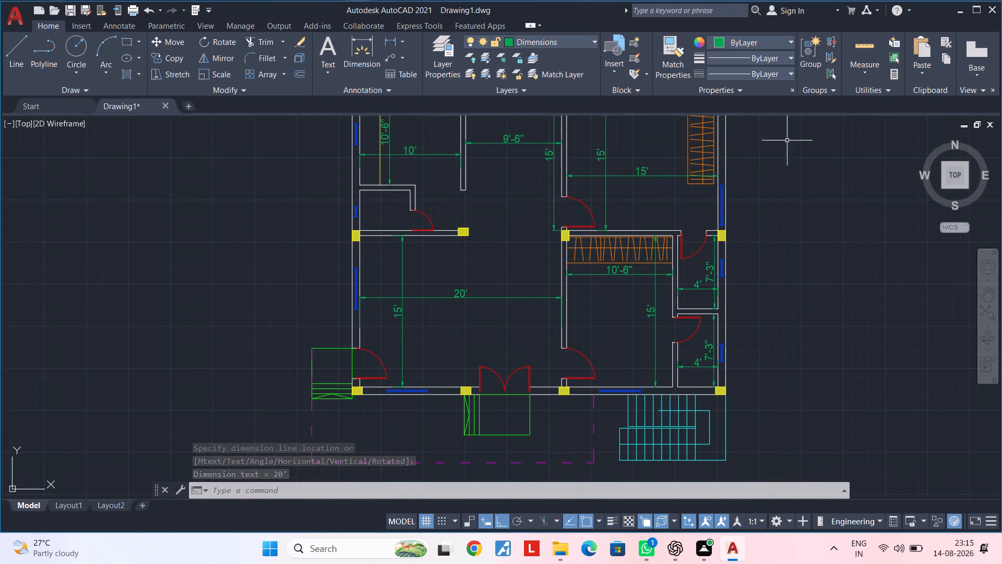
{"action": "scroll", "coordinate": [378, 208], "scroll_direction": "up", "scroll_amount": 1}
{"action": "middle_click_drag", "start_coordinate": [383, 208], "coordinate": [373, 288]}
{"action": "key", "text": "space"}
{"action": "scroll", "coordinate": [353, 265], "scroll_direction": "up", "scroll_amount": 2}
{"action": "left_click", "coordinate": [361, 250]}
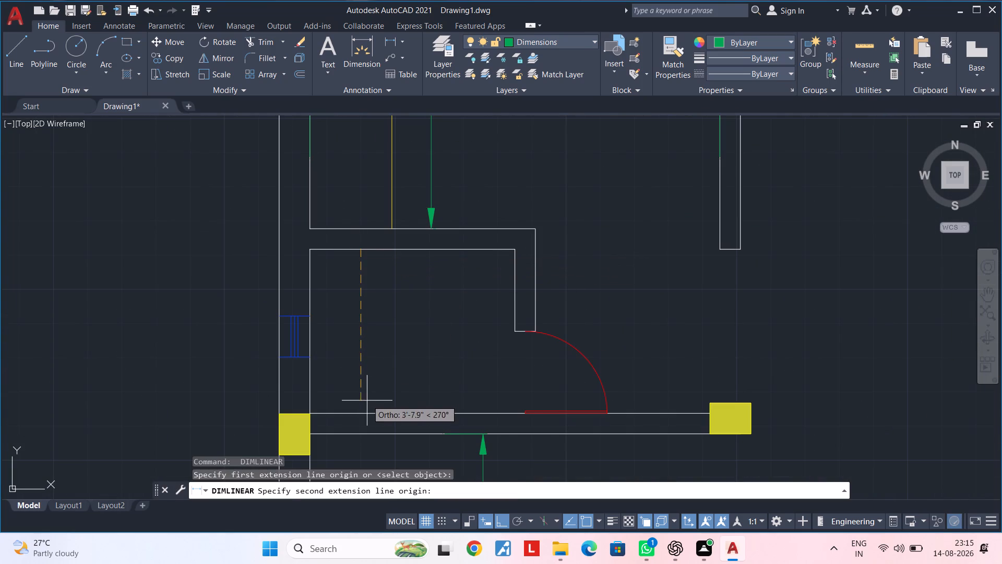
{"action": "left_click", "coordinate": [361, 410]}
{"action": "left_click", "coordinate": [353, 410]}
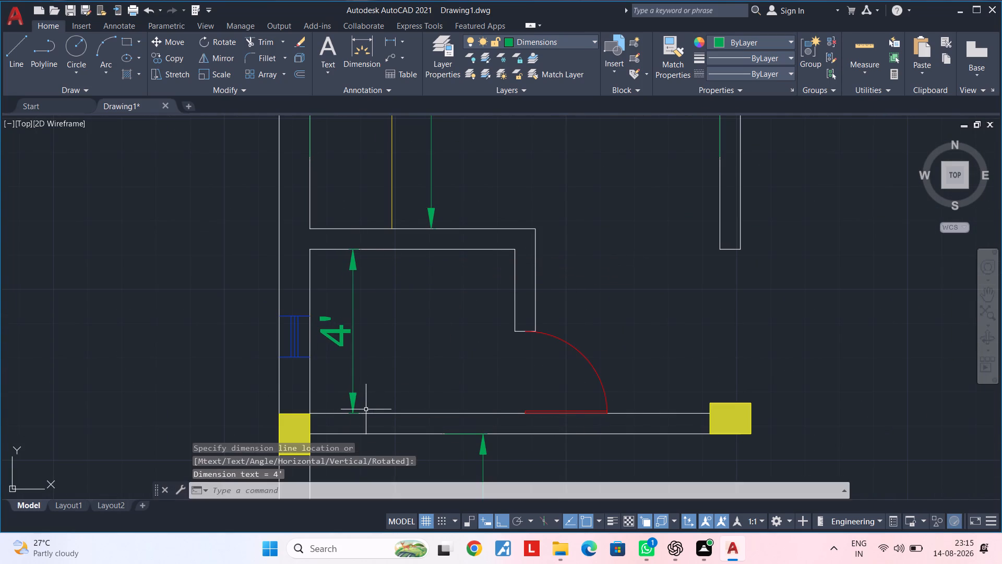
Add a horizontal linear dimension between the small west room's west and east inner wall faces, in its northern half.
{"action": "key", "text": "space"}
{"action": "left_click", "coordinate": [311, 288]}
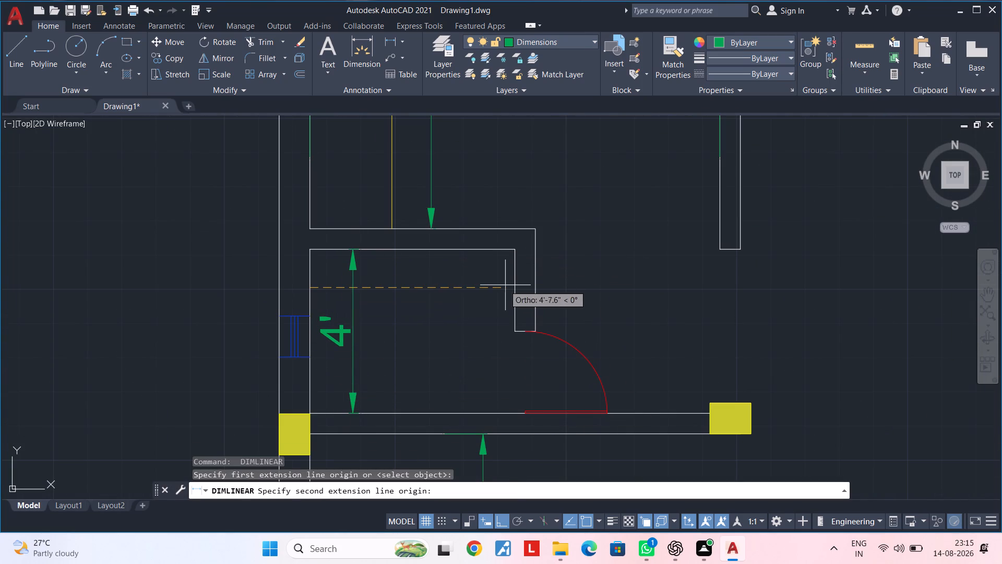
{"action": "left_click", "coordinate": [512, 287]}
{"action": "left_click", "coordinate": [500, 298]}
{"action": "scroll", "coordinate": [503, 308], "scroll_direction": "down", "scroll_amount": 1}
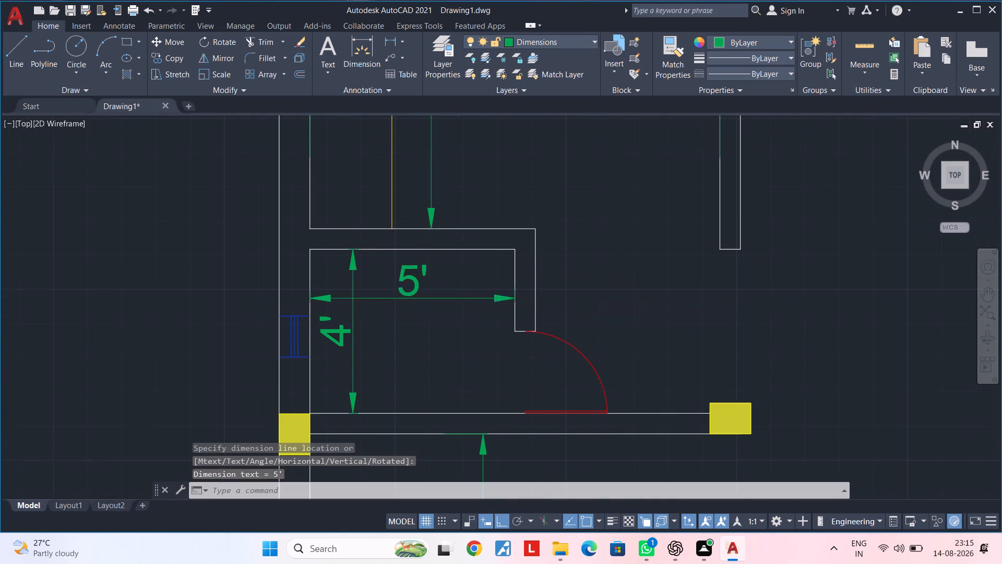
{"action": "scroll", "coordinate": [503, 309], "scroll_direction": "down", "scroll_amount": 1}
{"action": "middle_click_drag", "start_coordinate": [499, 325], "coordinate": [458, 315]}
{"action": "key", "text": "Escape"}
{"action": "key", "text": "Escape"}
{"action": "key", "text": "Escape"}
{"action": "key", "text": "Escape"}
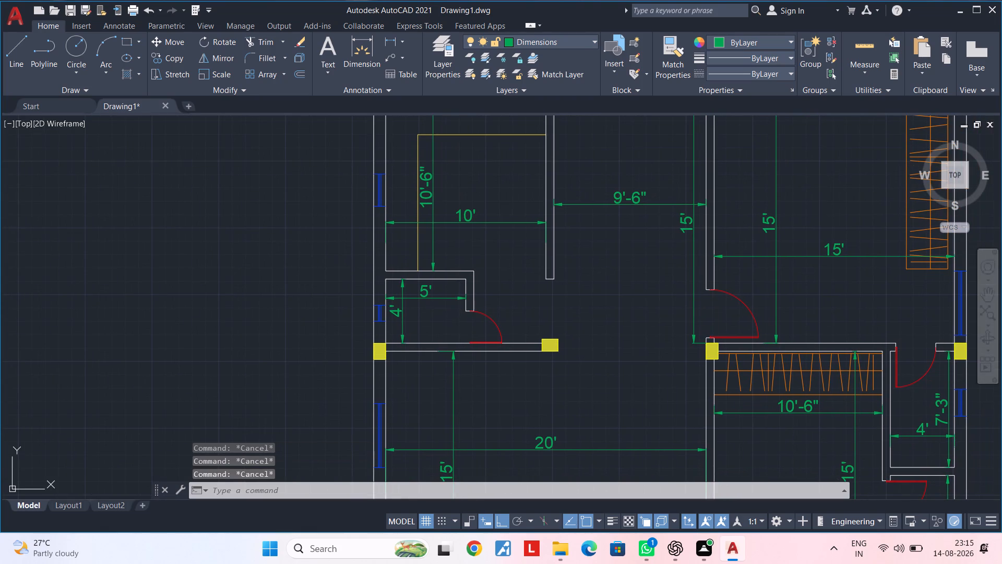
{"action": "key", "text": "Escape"}
Stretch both extension line origins of the southwest hall's horizontal dimension onto its dimension line, removing the extension lines along the walls.
{"action": "middle_click_drag", "start_coordinate": [642, 308], "coordinate": [538, 333]}
{"action": "scroll", "coordinate": [539, 299], "scroll_direction": "down", "scroll_amount": 2}
{"action": "middle_click_drag", "start_coordinate": [535, 318], "coordinate": [515, 263]}
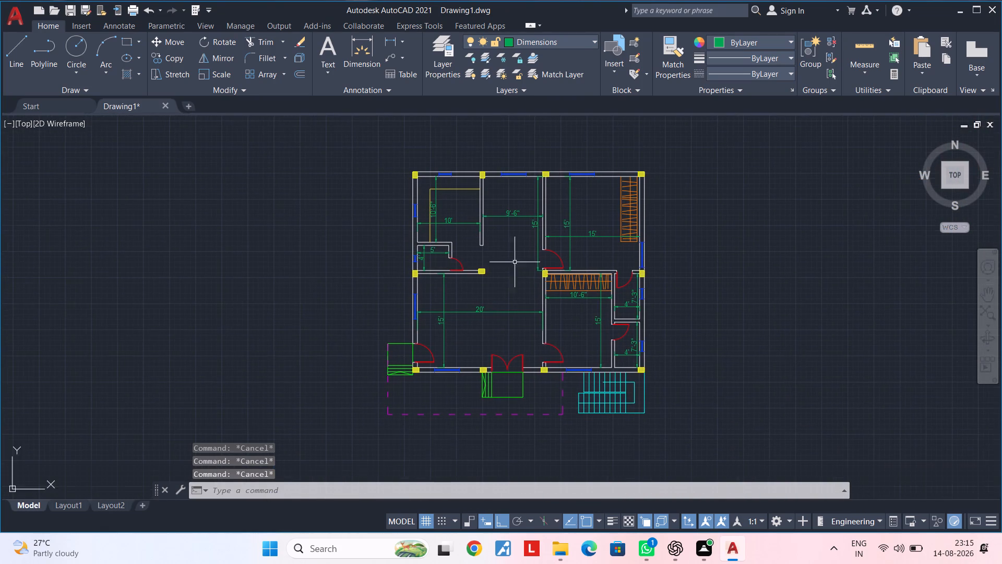
{"action": "scroll", "coordinate": [524, 297], "scroll_direction": "up", "scroll_amount": 1}
{"action": "middle_click_drag", "start_coordinate": [524, 297], "coordinate": [492, 346]}
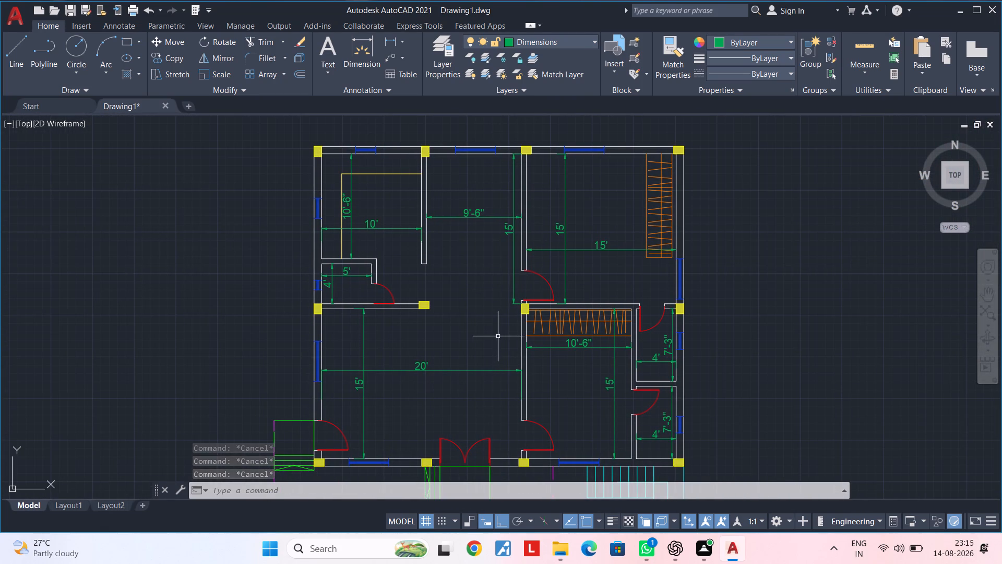
{"action": "scroll", "coordinate": [338, 415], "scroll_direction": "up", "scroll_amount": 1}
{"action": "middle_click_drag", "start_coordinate": [354, 393], "coordinate": [411, 386]}
{"action": "middle_click_drag", "start_coordinate": [389, 371], "coordinate": [459, 368]}
{"action": "scroll", "coordinate": [439, 371], "scroll_direction": "up", "scroll_amount": 2}
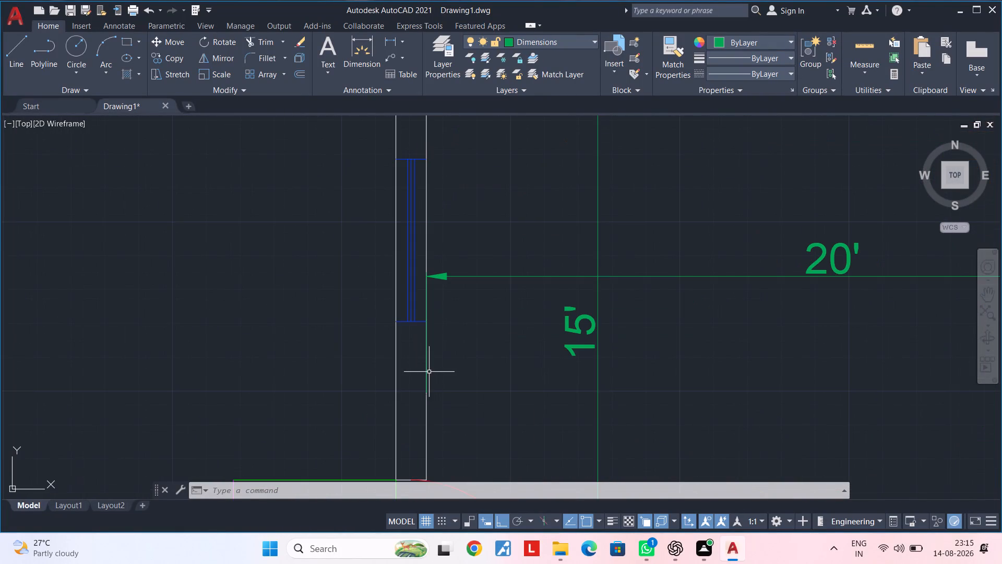
{"action": "left_click", "coordinate": [426, 372]}
{"action": "left_click", "coordinate": [426, 395]}
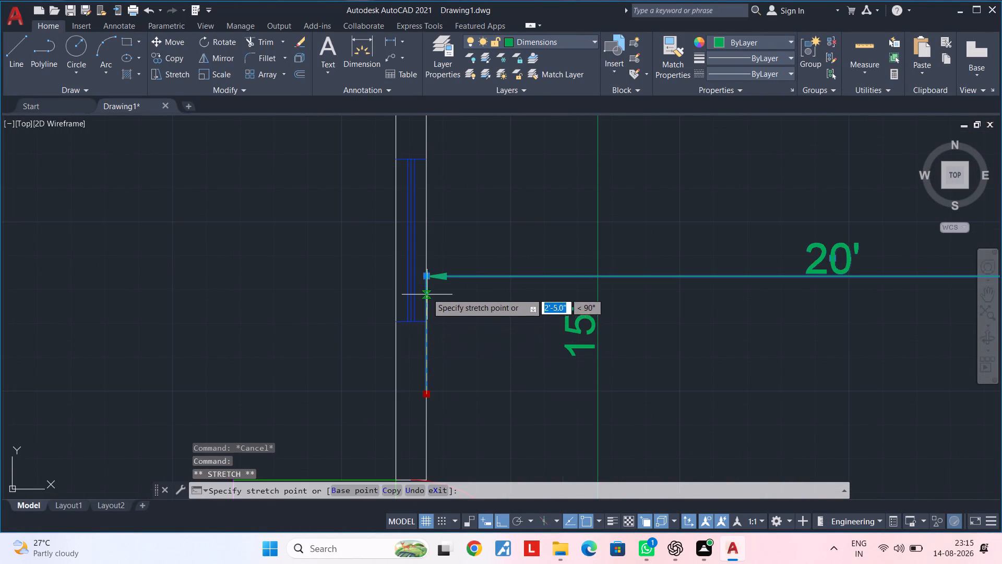
{"action": "left_click", "coordinate": [427, 276]}
{"action": "middle_click_drag", "start_coordinate": [466, 352], "coordinate": [362, 363]}
{"action": "scroll", "coordinate": [646, 349], "scroll_direction": "down", "scroll_amount": 2}
{"action": "middle_click_drag", "start_coordinate": [761, 356], "coordinate": [538, 339]}
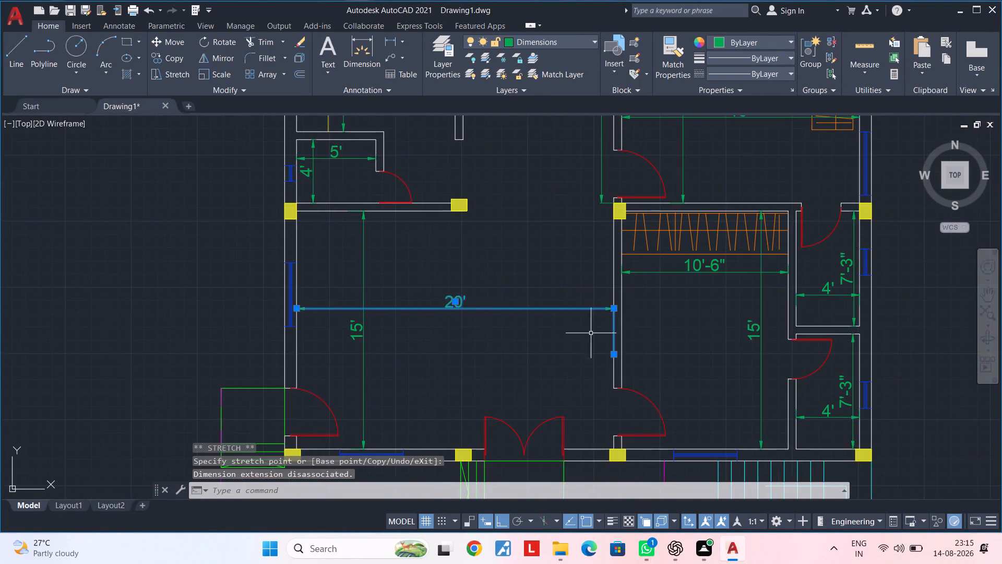
{"action": "scroll", "coordinate": [618, 333], "scroll_direction": "up", "scroll_amount": 1}
{"action": "left_click", "coordinate": [609, 369]}
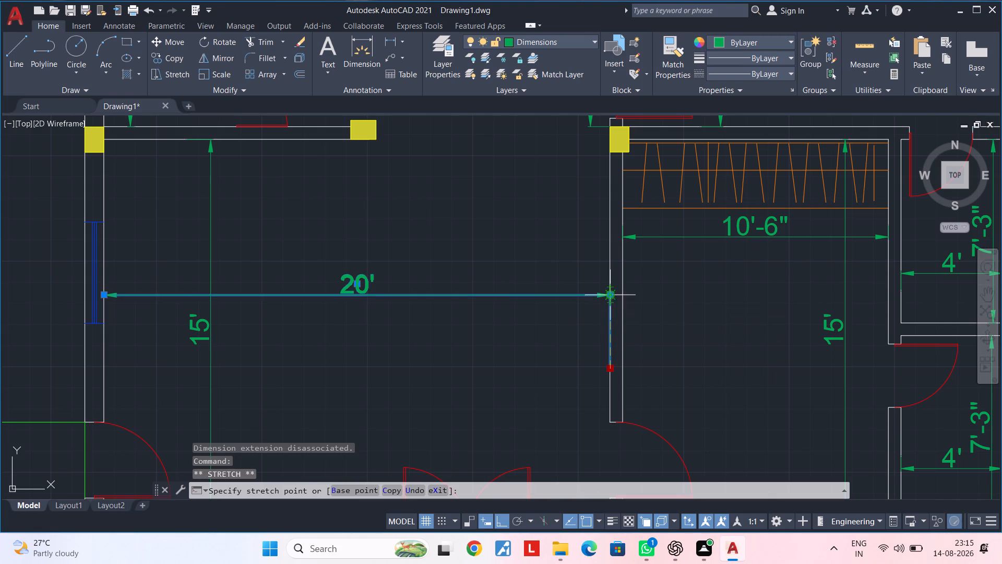
{"action": "left_click", "coordinate": [611, 296]}
{"action": "scroll", "coordinate": [584, 355], "scroll_direction": "down", "scroll_amount": 1}
{"action": "middle_click_drag", "start_coordinate": [536, 372], "coordinate": [595, 358]}
{"action": "key", "text": "Escape"}
{"action": "key", "text": "Escape"}
{"action": "key", "text": "Escape"}
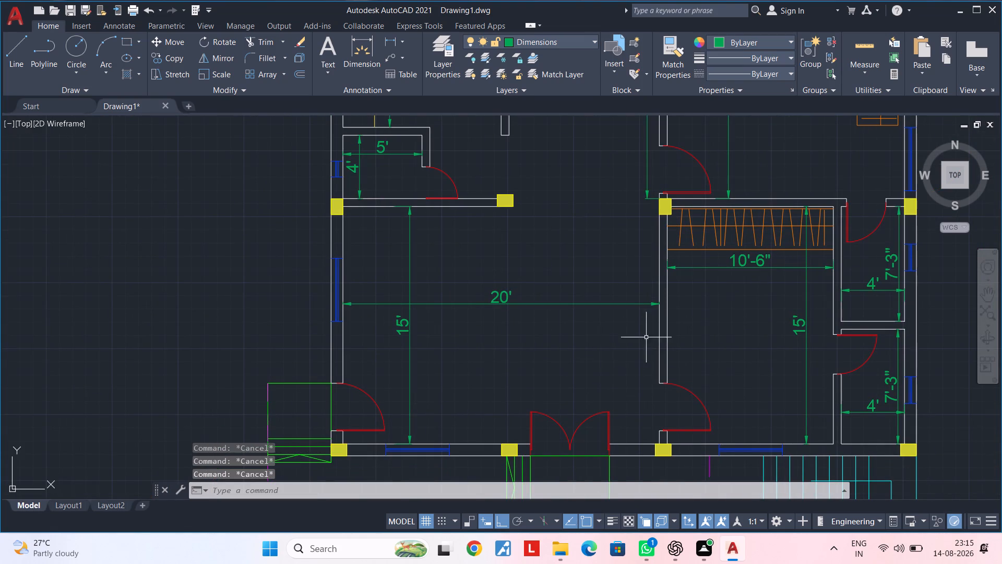
Make the Text layer current.
{"action": "scroll", "coordinate": [646, 337], "scroll_direction": "down", "scroll_amount": 1}
{"action": "middle_click_drag", "start_coordinate": [590, 345], "coordinate": [620, 331]}
{"action": "middle_click_drag", "start_coordinate": [570, 348], "coordinate": [566, 328]}
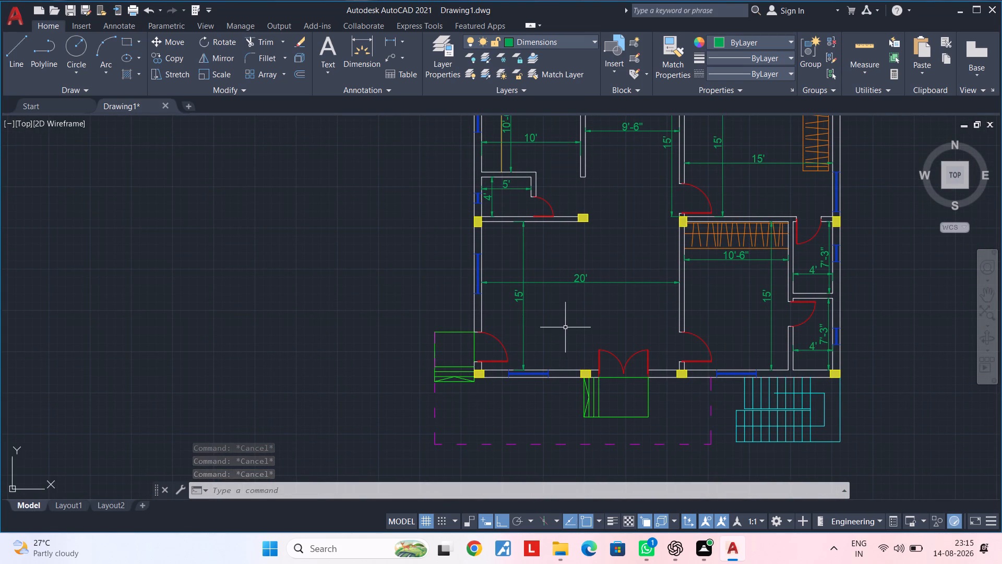
{"action": "left_click", "coordinate": [581, 44]}
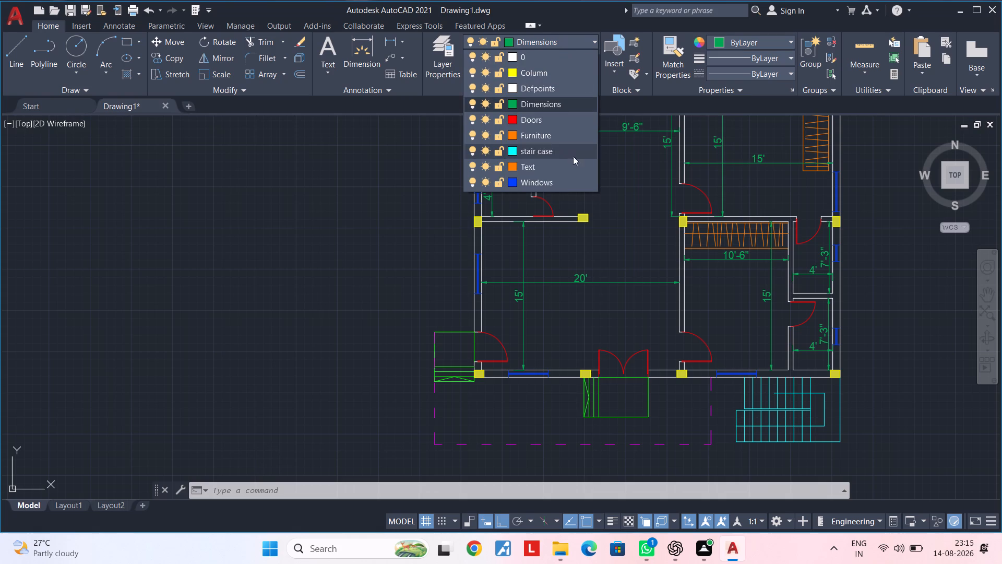
{"action": "left_click", "coordinate": [552, 166]}
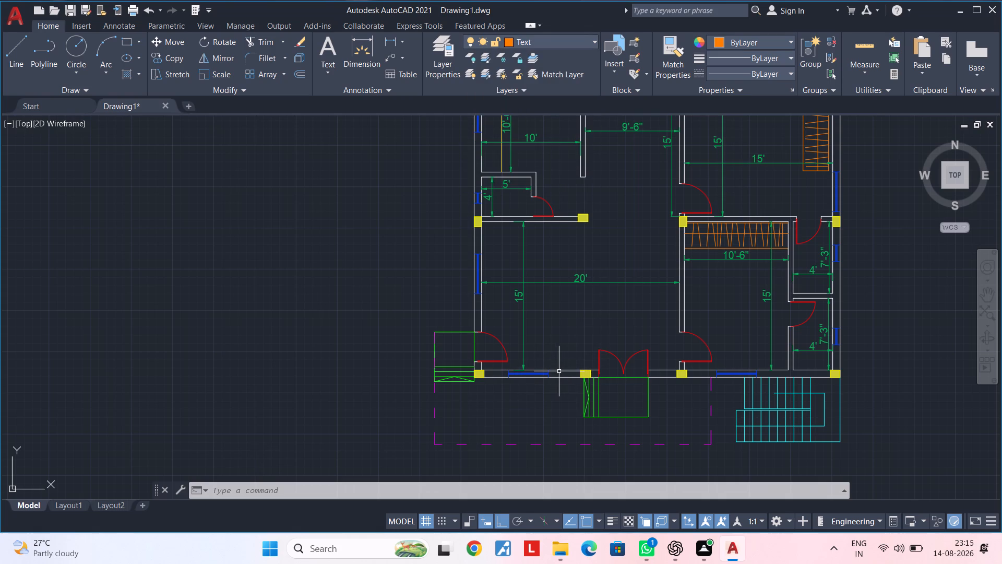
Add the multiline text label "C1" just outside the west wall, beside the column at the hall's northwest corner.
{"action": "middle_click_drag", "start_coordinate": [559, 360], "coordinate": [566, 428]}
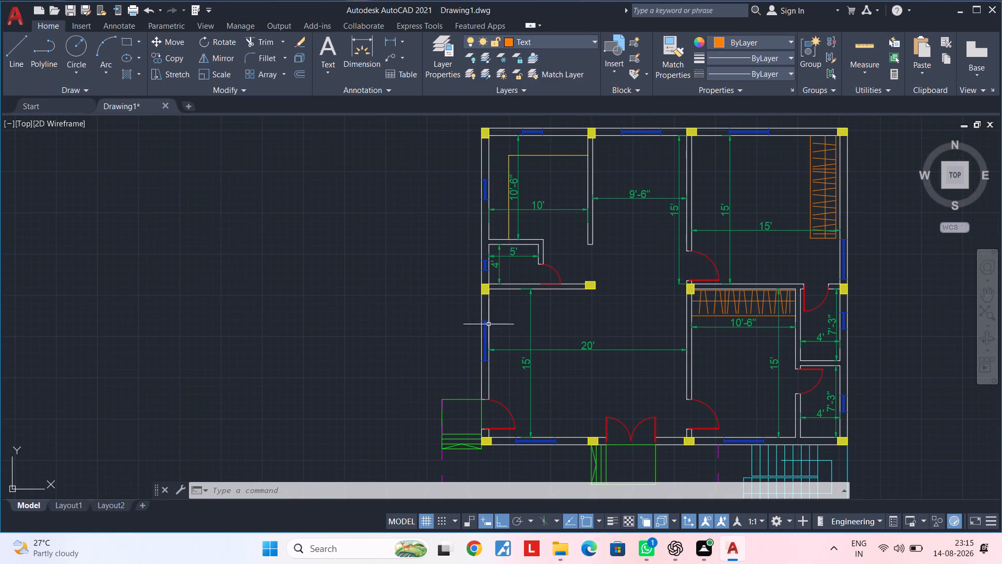
{"action": "scroll", "coordinate": [472, 289], "scroll_direction": "up", "scroll_amount": 4}
{"action": "middle_click_drag", "start_coordinate": [473, 304], "coordinate": [477, 365]}
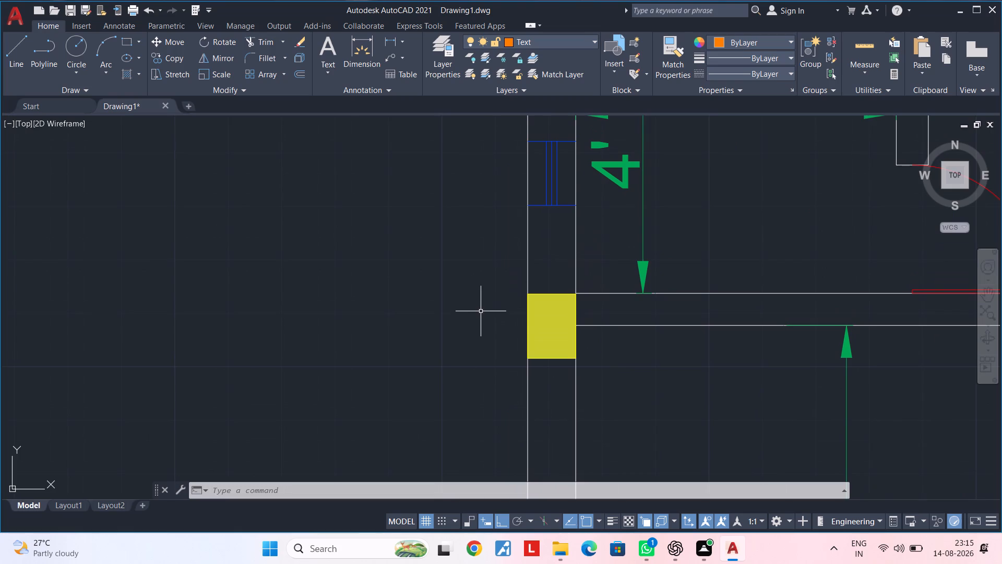
{"action": "left_click", "coordinate": [481, 303]}
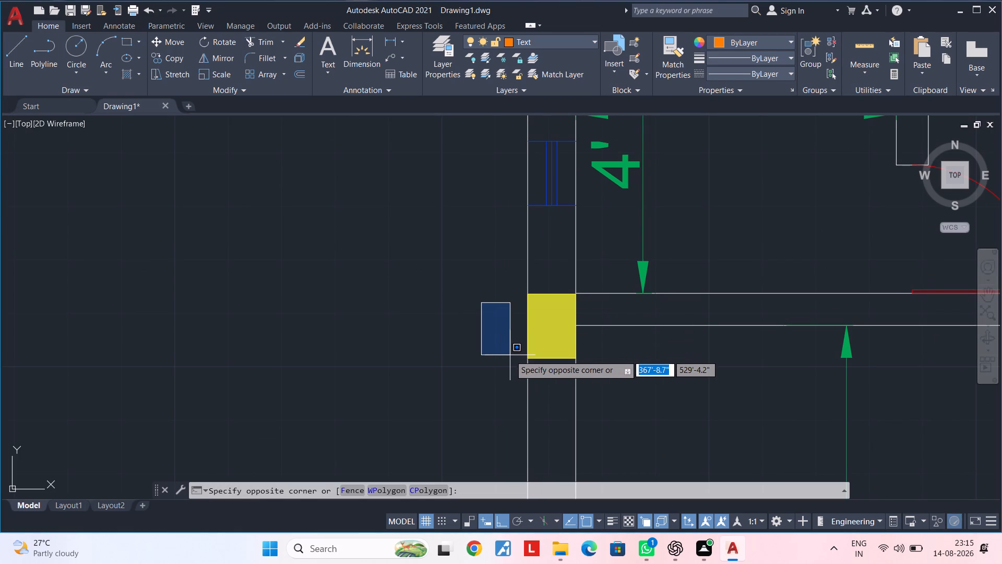
{"action": "key", "text": "Escape"}
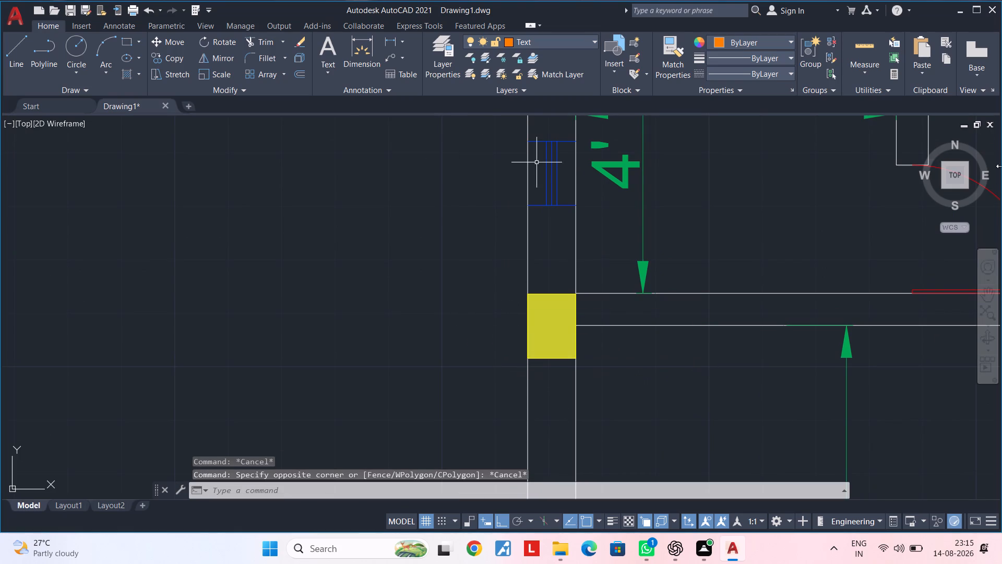
{"action": "left_click", "coordinate": [331, 46]}
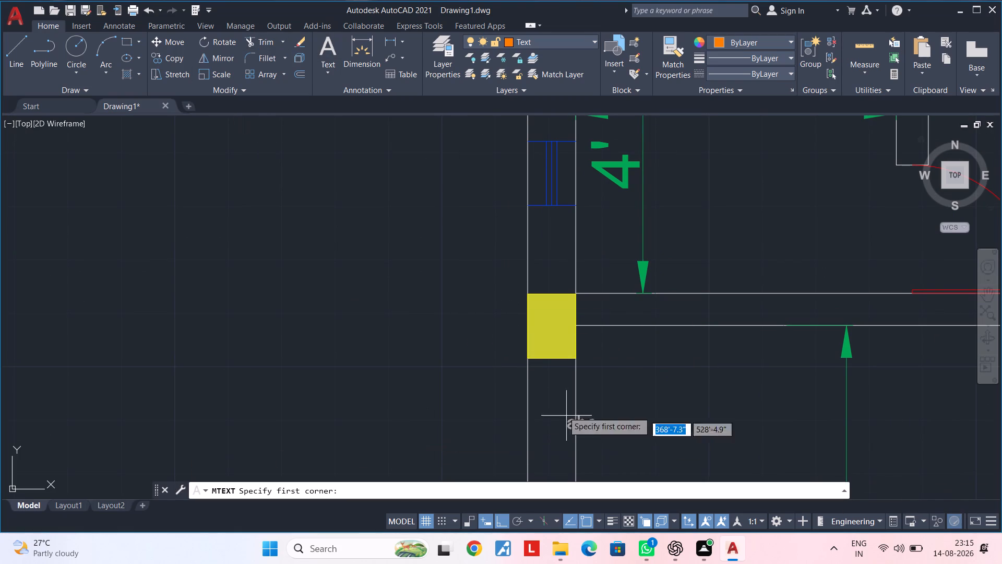
{"action": "left_click", "coordinate": [486, 304]}
{"action": "left_click", "coordinate": [510, 359]}
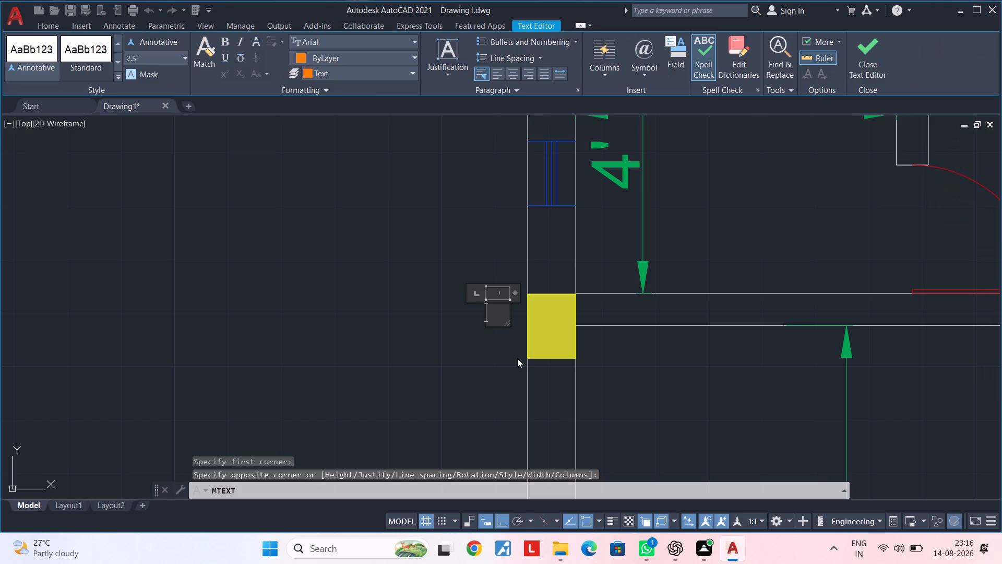
{"action": "key", "text": "c"}
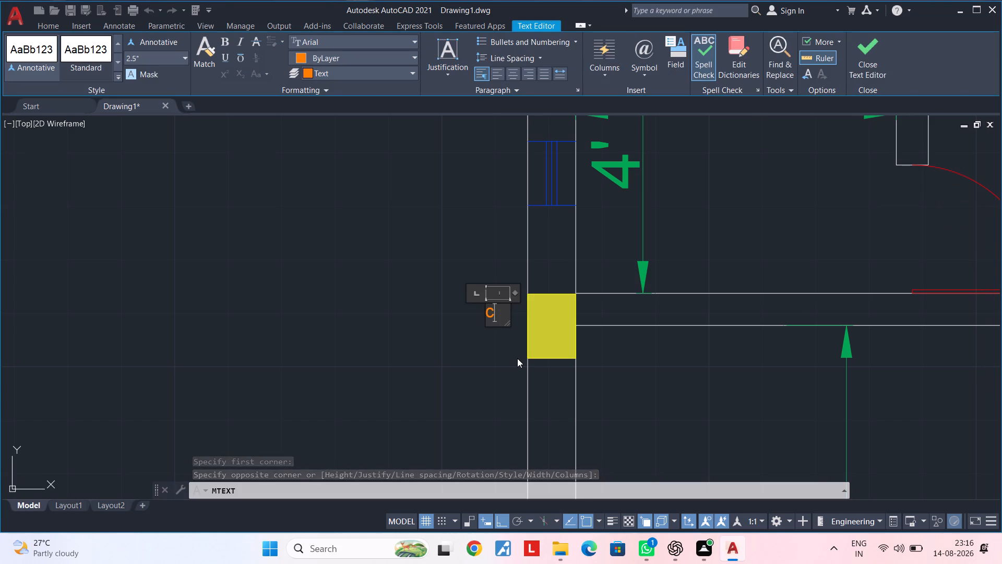
{"action": "key", "text": "BackSpace"}
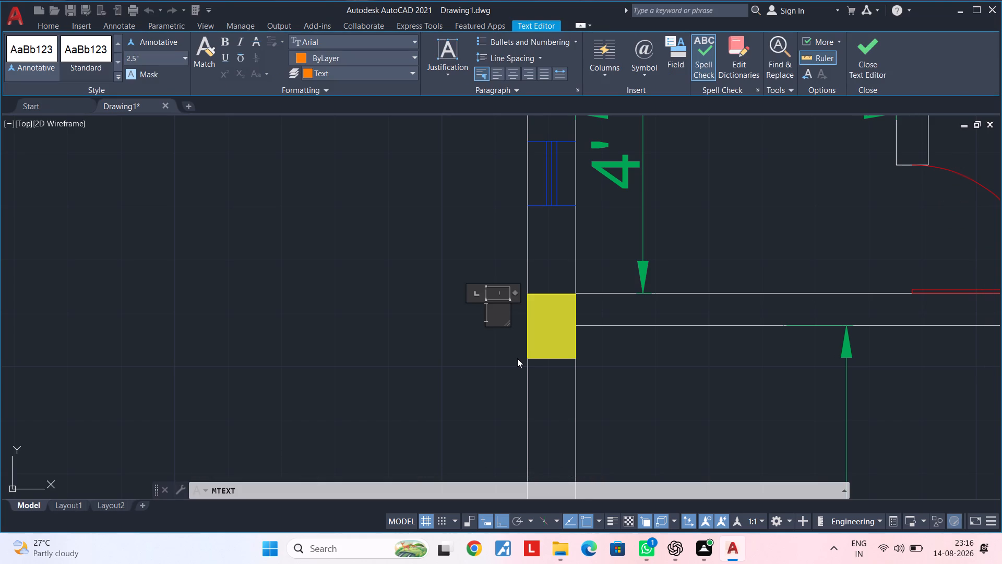
{"action": "key", "text": "shift+c"}
{"action": "key", "text": "1"}
{"action": "key", "text": "Escape"}
{"action": "left_click", "coordinate": [633, 206]}
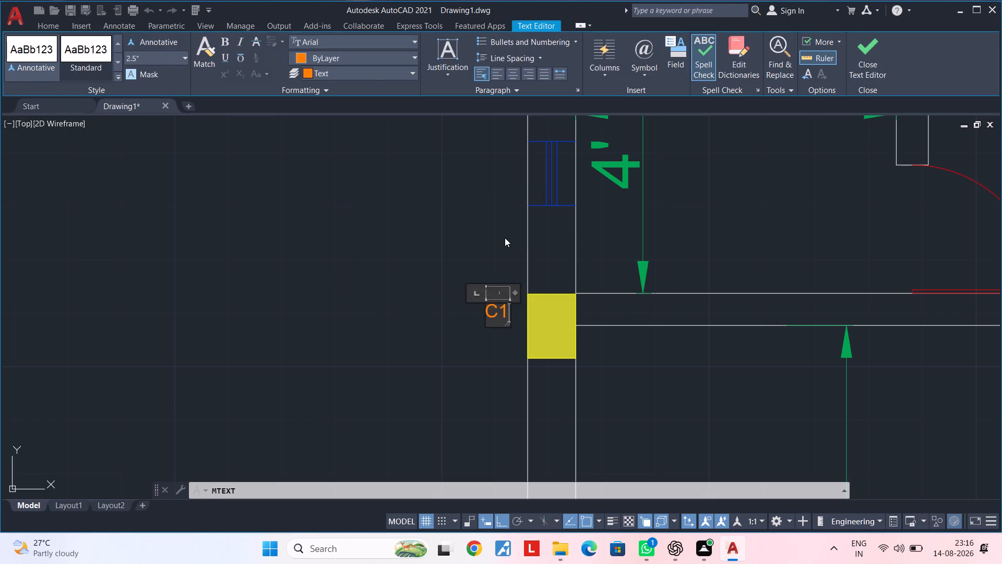
Finish the C1 label and reassign it to the Column layer.
{"action": "left_click", "coordinate": [501, 240]}
{"action": "left_click_drag", "start_coordinate": [515, 284], "coordinate": [512, 289]}
{"action": "left_click", "coordinate": [486, 326]}
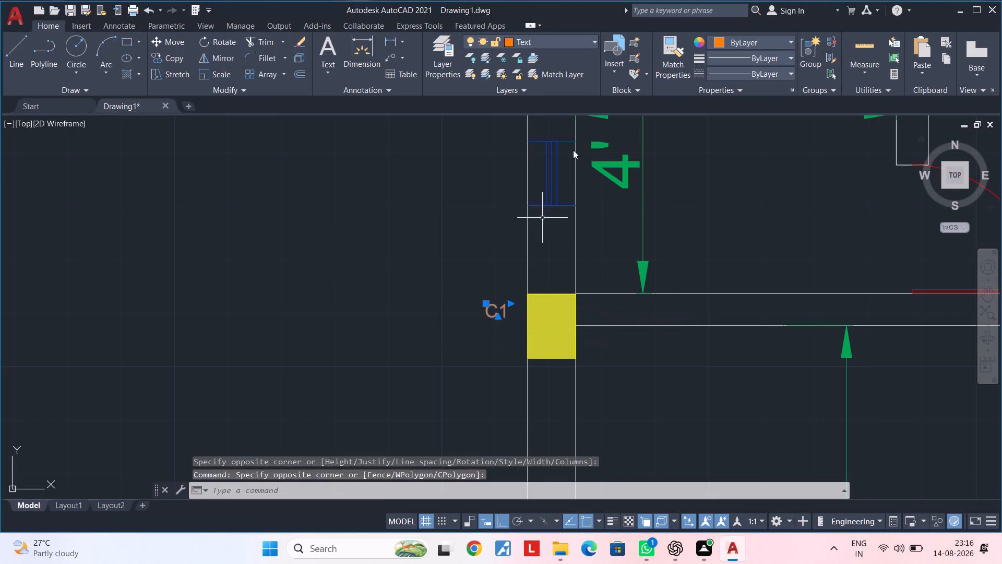
{"action": "left_click", "coordinate": [569, 44]}
{"action": "left_click", "coordinate": [545, 74]}
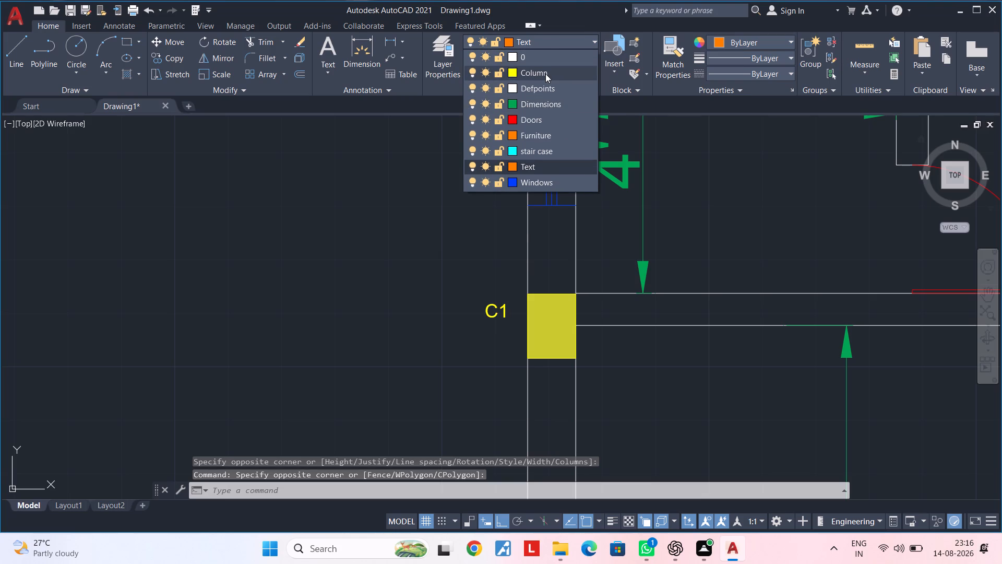
{"action": "key", "text": "Escape"}
{"action": "key", "text": "Escape"}
Move the C1 label slightly south so it sits level with the middle of the west wall column.
{"action": "middle_click_drag", "start_coordinate": [499, 261], "coordinate": [435, 210]}
{"action": "scroll", "coordinate": [437, 211], "scroll_direction": "down", "scroll_amount": 1}
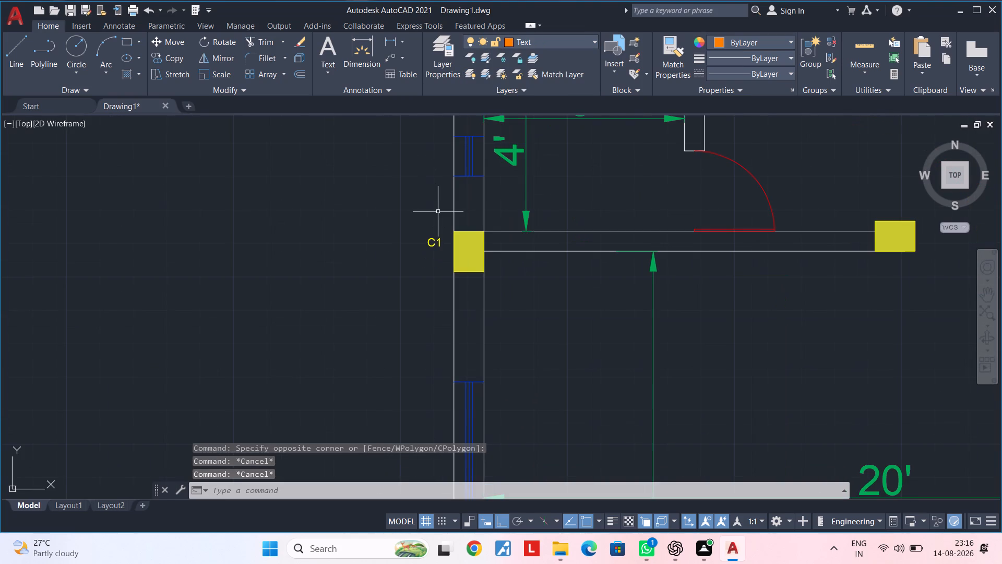
{"action": "left_click", "coordinate": [442, 234]}
{"action": "left_click", "coordinate": [423, 264]}
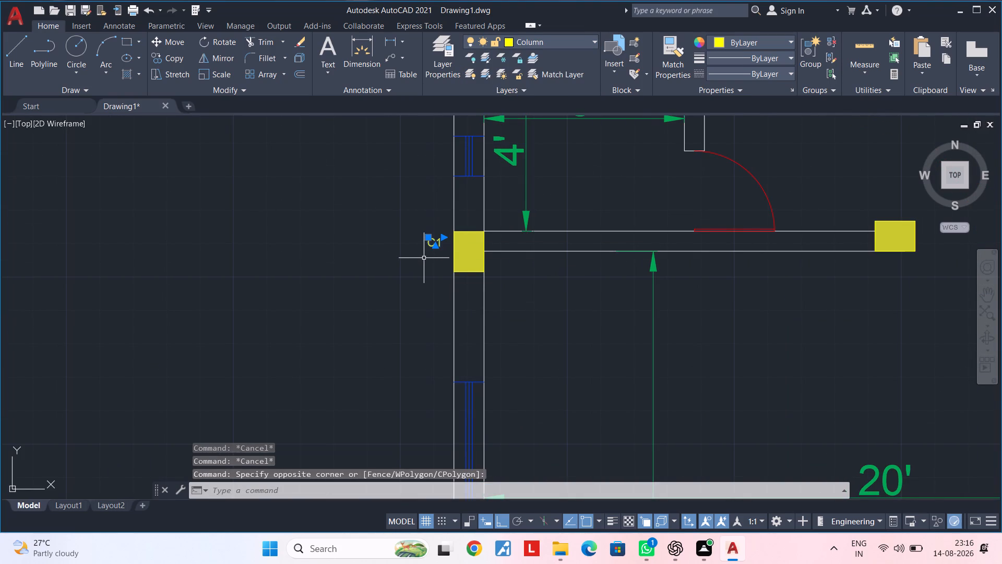
{"action": "type", "text": "m"}
{"action": "key", "text": "space"}
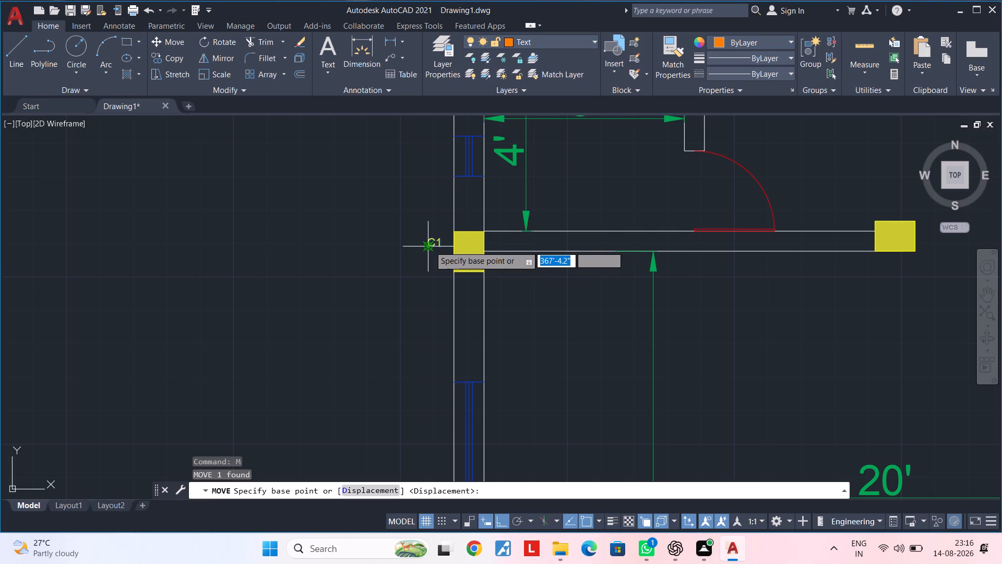
{"action": "left_click", "coordinate": [434, 245]}
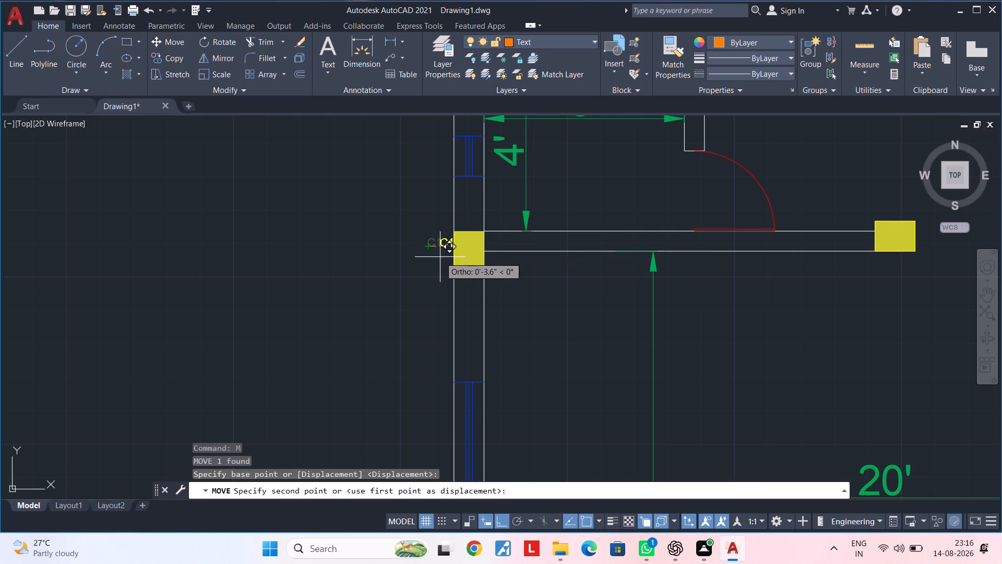
{"action": "left_click", "coordinate": [440, 260]}
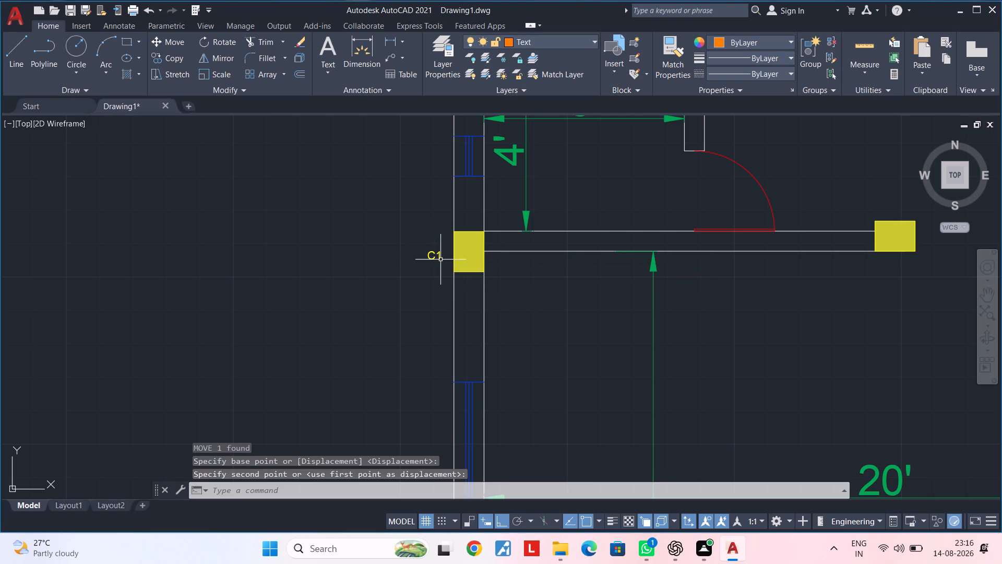
Copy the C1 label to just east of the column at the free end of the hall's north wall.
{"action": "scroll", "coordinate": [440, 259], "scroll_direction": "up", "scroll_amount": 1}
{"action": "middle_click_drag", "start_coordinate": [440, 262], "coordinate": [411, 284]}
{"action": "key", "text": "Escape"}
{"action": "left_click", "coordinate": [415, 254]}
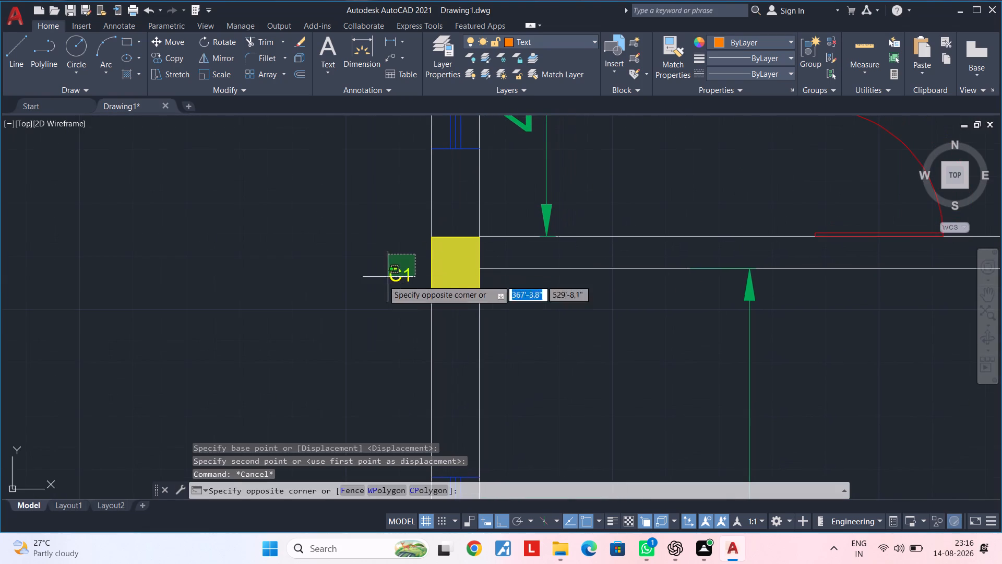
{"action": "left_click", "coordinate": [371, 291]}
{"action": "key", "text": "c"}
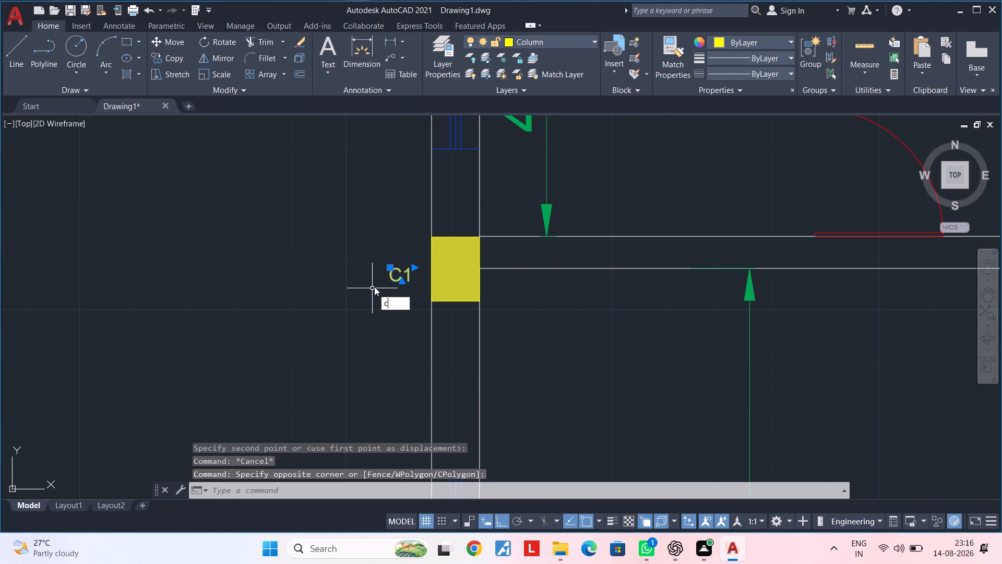
{"action": "key", "text": "o"}
{"action": "key", "text": "space"}
{"action": "left_click", "coordinate": [407, 273]}
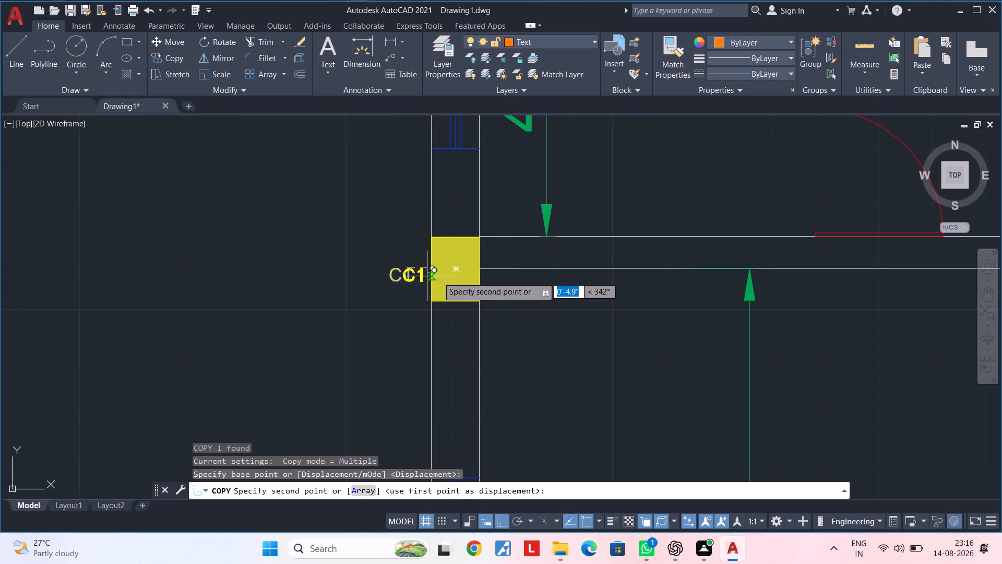
{"action": "scroll", "coordinate": [451, 279], "scroll_direction": "down", "scroll_amount": 3}
{"action": "middle_click_drag", "start_coordinate": [564, 279], "coordinate": [389, 278]}
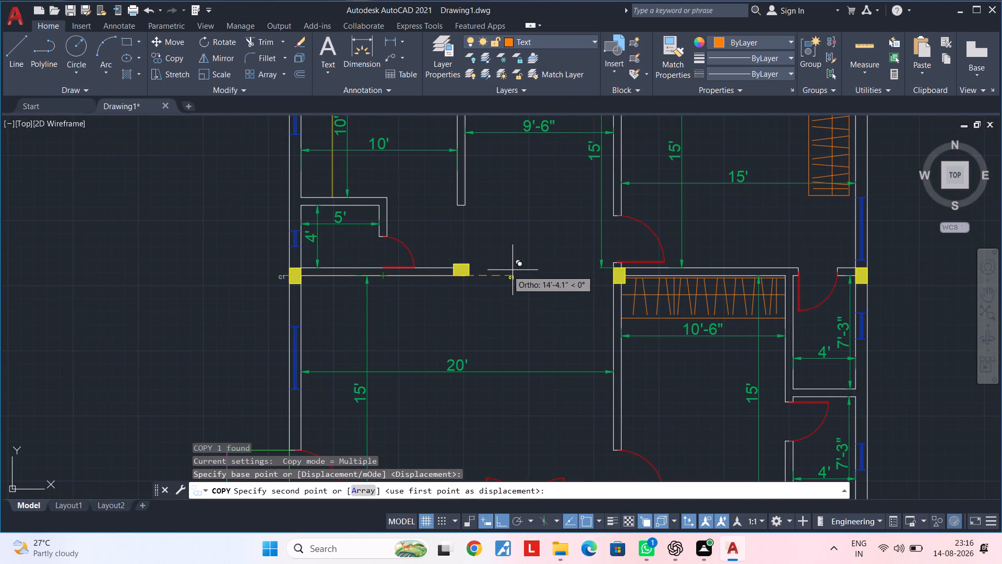
{"action": "scroll", "coordinate": [480, 271], "scroll_direction": "up", "scroll_amount": 2}
{"action": "left_click", "coordinate": [464, 265]}
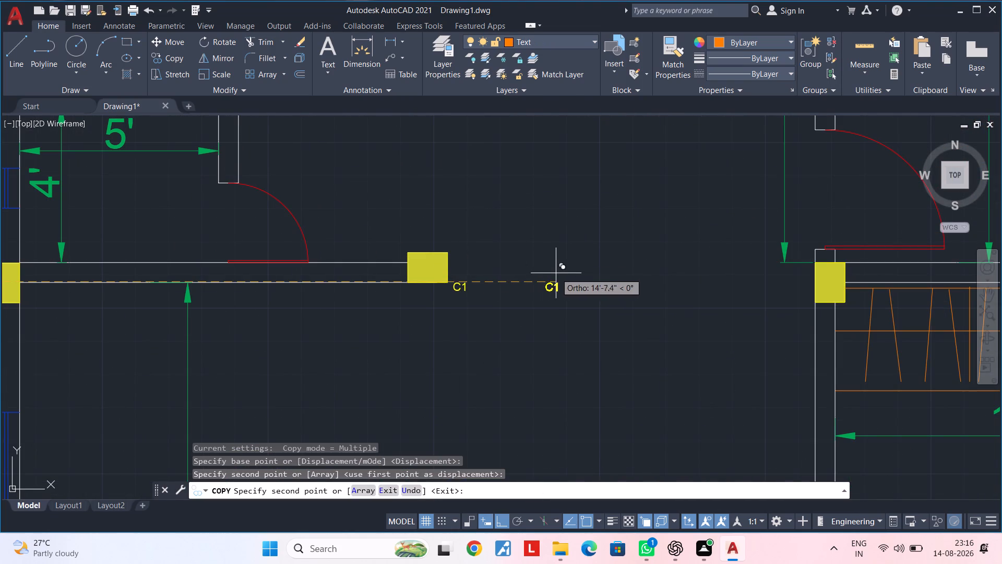
Turn ortho off and place another C1 copy just west of the column at the hall's northeast corner.
{"action": "middle_click_drag", "start_coordinate": [560, 273], "coordinate": [464, 265]}
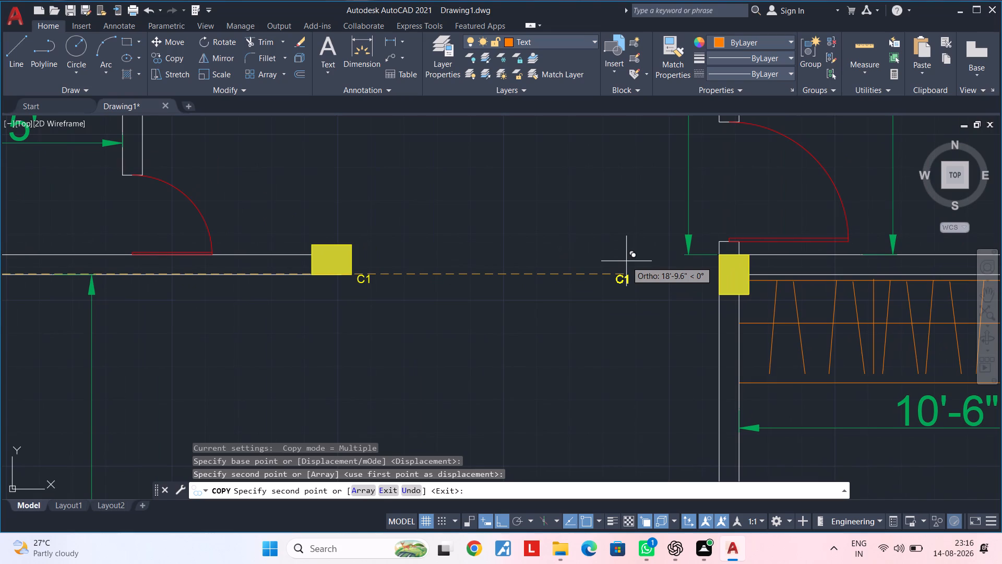
{"action": "left_click", "coordinate": [501, 515]}
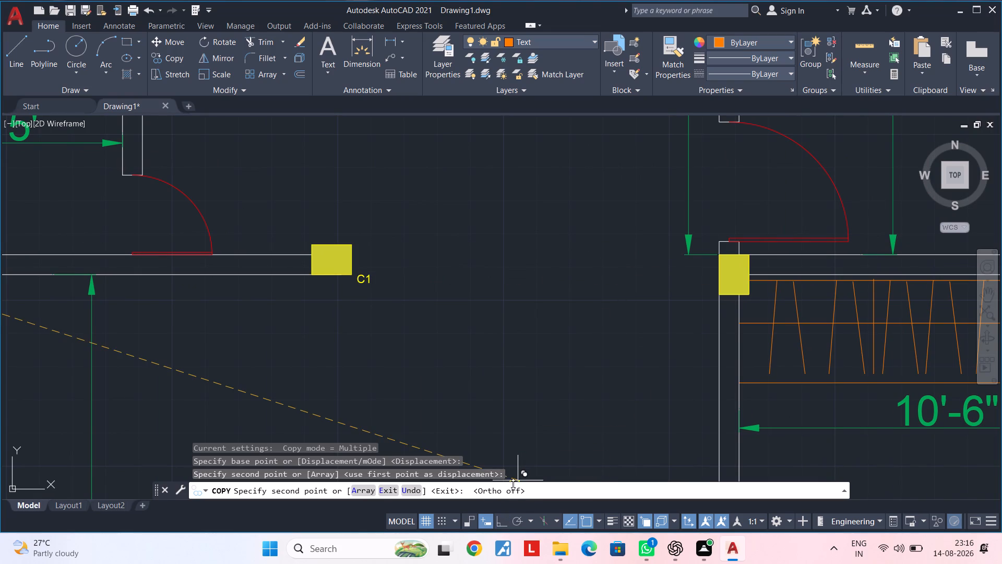
{"action": "scroll", "coordinate": [499, 379], "scroll_direction": "down", "scroll_amount": 2}
{"action": "scroll", "coordinate": [494, 357], "scroll_direction": "up", "scroll_amount": 2}
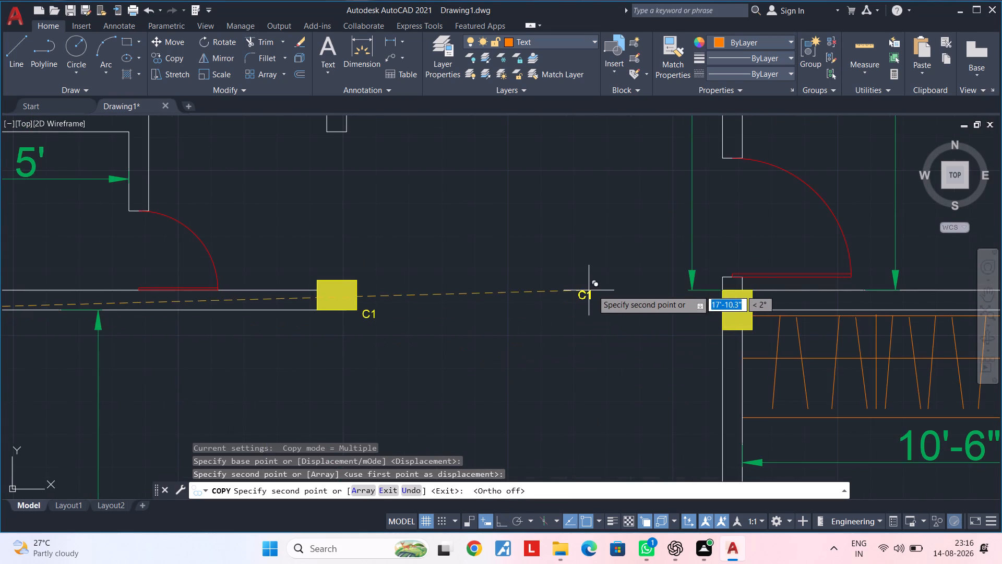
{"action": "middle_click_drag", "start_coordinate": [625, 305], "coordinate": [454, 300]}
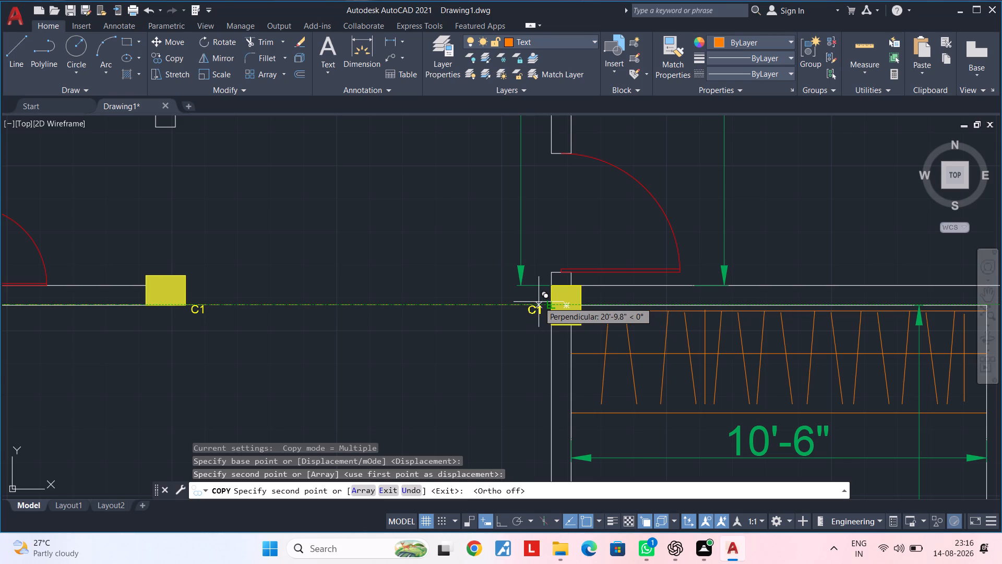
{"action": "left_click", "coordinate": [542, 301]}
Place another C1 copy just northwest of the east wall column near the small bathroom door, ending the Copy command.
{"action": "scroll", "coordinate": [474, 324], "scroll_direction": "down", "scroll_amount": 2}
{"action": "middle_click_drag", "start_coordinate": [471, 326], "coordinate": [386, 314]}
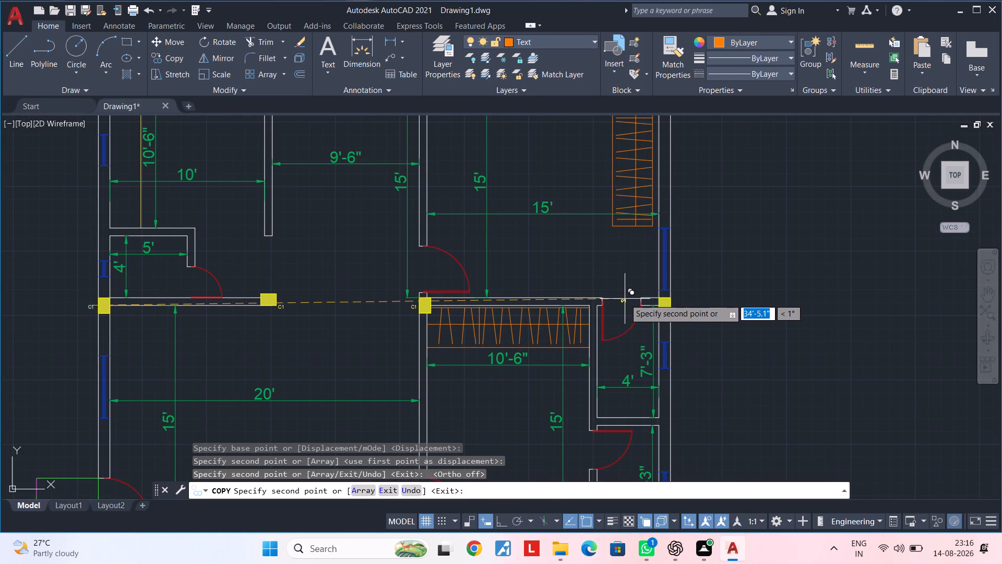
{"action": "scroll", "coordinate": [641, 299], "scroll_direction": "up", "scroll_amount": 2}
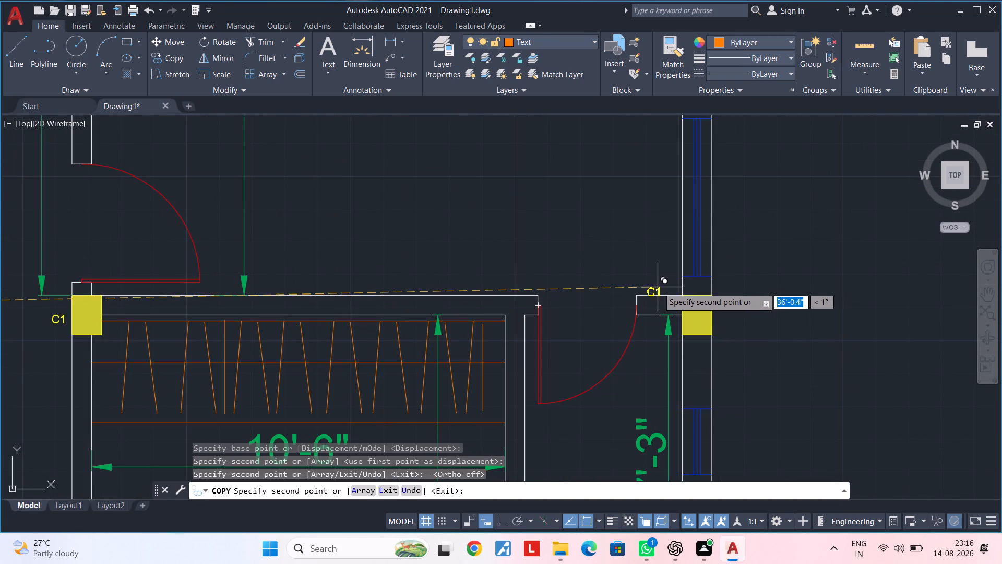
{"action": "left_click", "coordinate": [672, 283]}
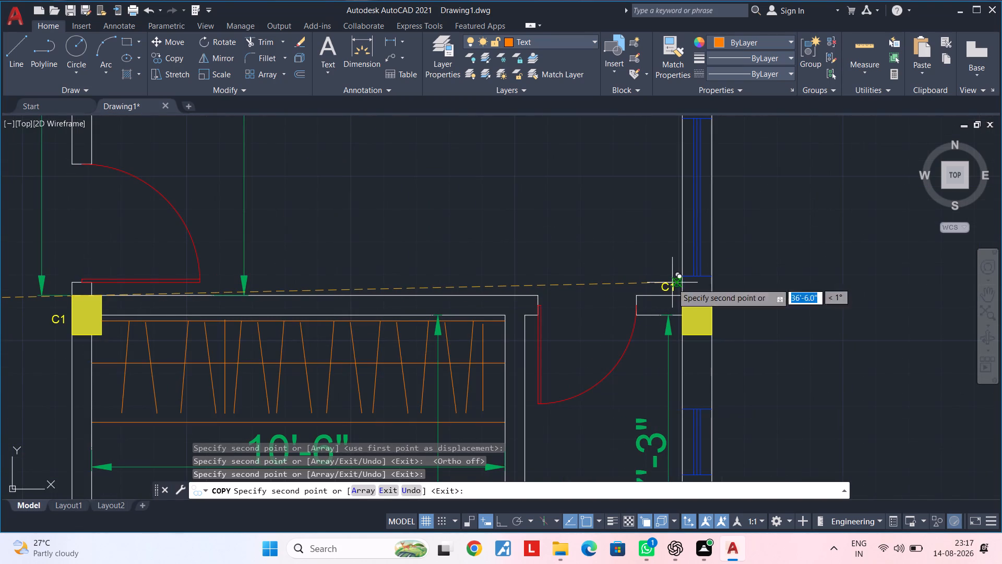
{"action": "scroll", "coordinate": [661, 314], "scroll_direction": "down", "scroll_amount": 2}
{"action": "middle_click_drag", "start_coordinate": [645, 314], "coordinate": [628, 231]}
{"action": "middle_click_drag", "start_coordinate": [616, 286], "coordinate": [640, 221]}
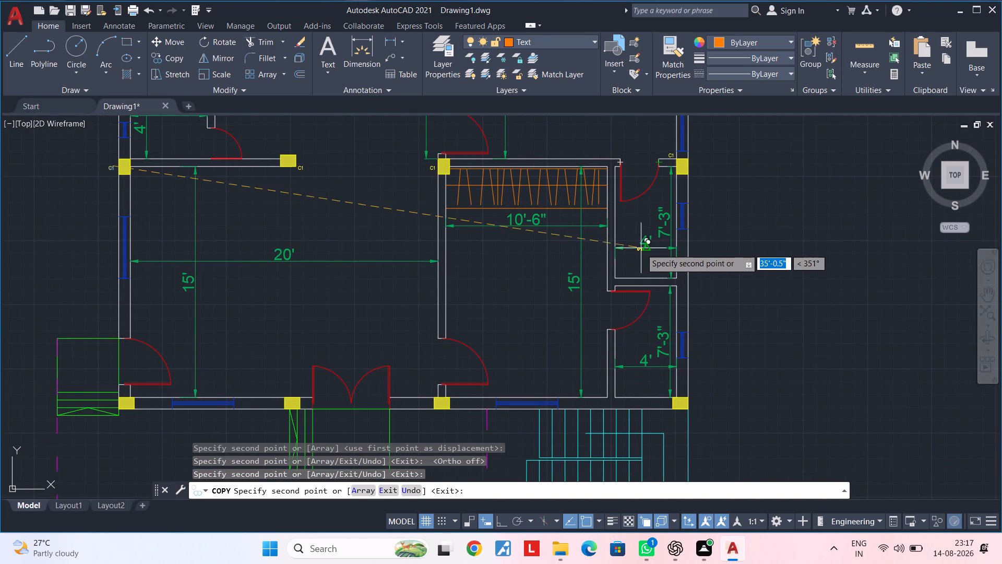
{"action": "key", "text": "Escape"}
{"action": "key", "text": "Escape"}
Set the text height of all four C1 column labels to 6".
{"action": "middle_click_drag", "start_coordinate": [641, 205], "coordinate": [635, 287]}
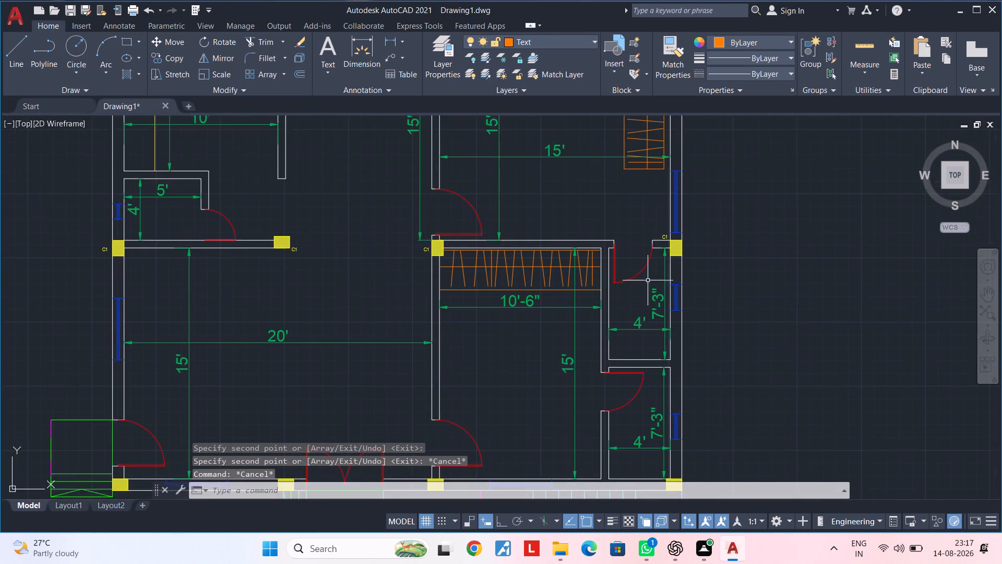
{"action": "scroll", "coordinate": [670, 222], "scroll_direction": "up", "scroll_amount": 3}
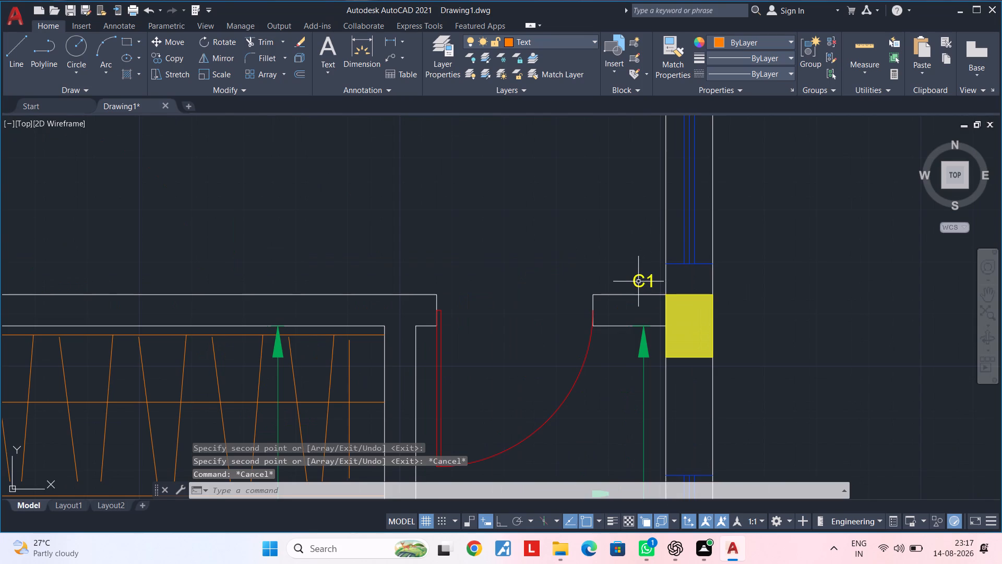
{"action": "left_click", "coordinate": [636, 281]}
{"action": "scroll", "coordinate": [626, 247], "scroll_direction": "down", "scroll_amount": 2}
{"action": "middle_click_drag", "start_coordinate": [592, 256], "coordinate": [638, 256]}
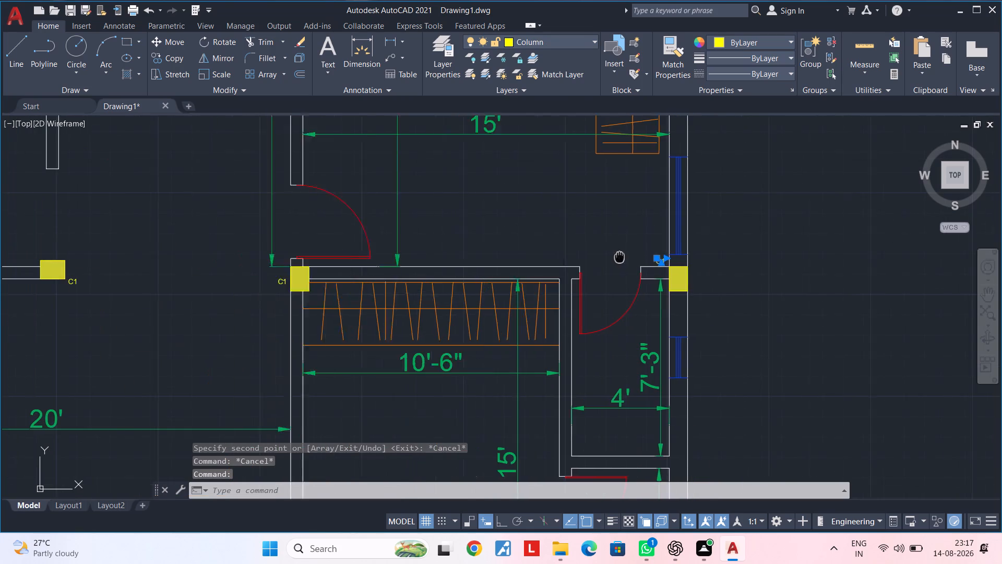
{"action": "middle_click_drag", "start_coordinate": [638, 256], "coordinate": [707, 254]}
{"action": "scroll", "coordinate": [357, 278], "scroll_direction": "up", "scroll_amount": 2}
{"action": "left_click", "coordinate": [374, 280]}
{"action": "scroll", "coordinate": [285, 284], "scroll_direction": "down", "scroll_amount": 2}
{"action": "middle_click_drag", "start_coordinate": [283, 285], "coordinate": [589, 273]}
{"action": "scroll", "coordinate": [589, 273], "scroll_direction": "up", "scroll_amount": 1}
{"action": "middle_click_drag", "start_coordinate": [341, 276], "coordinate": [432, 277]}
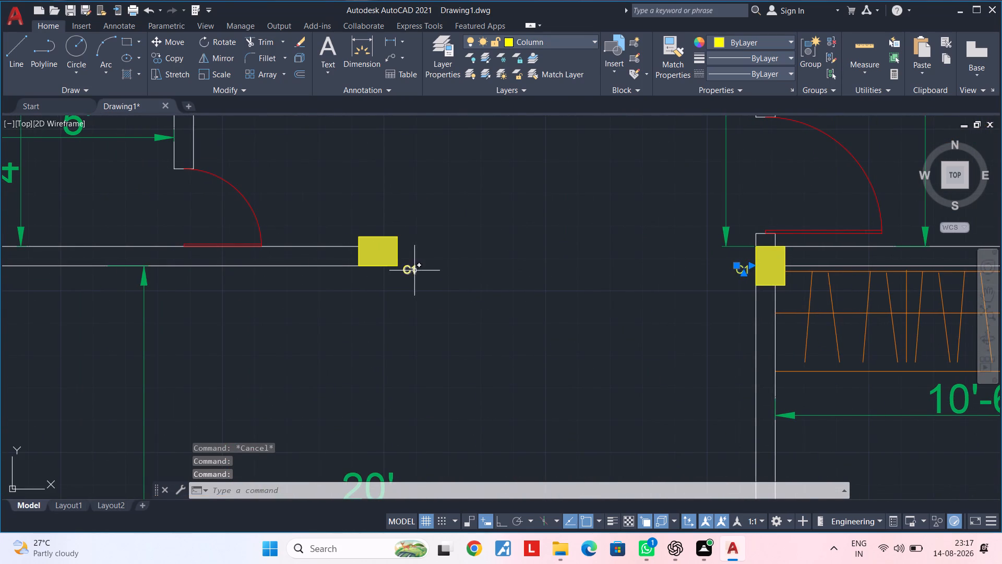
{"action": "left_click", "coordinate": [414, 270]}
{"action": "middle_click_drag", "start_coordinate": [379, 299], "coordinate": [816, 294]}
{"action": "left_click", "coordinate": [366, 267]}
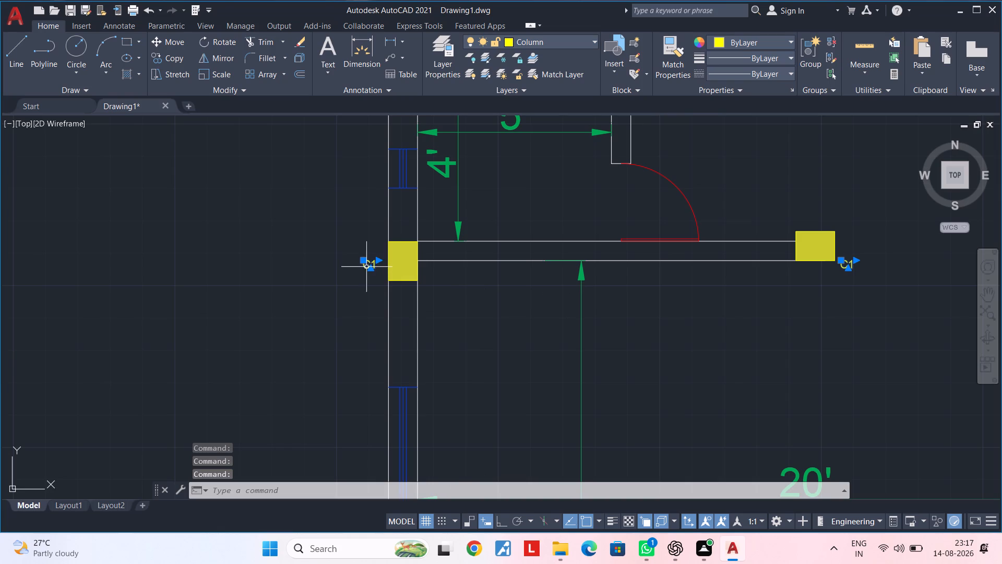
{"action": "right_click", "coordinate": [332, 273]}
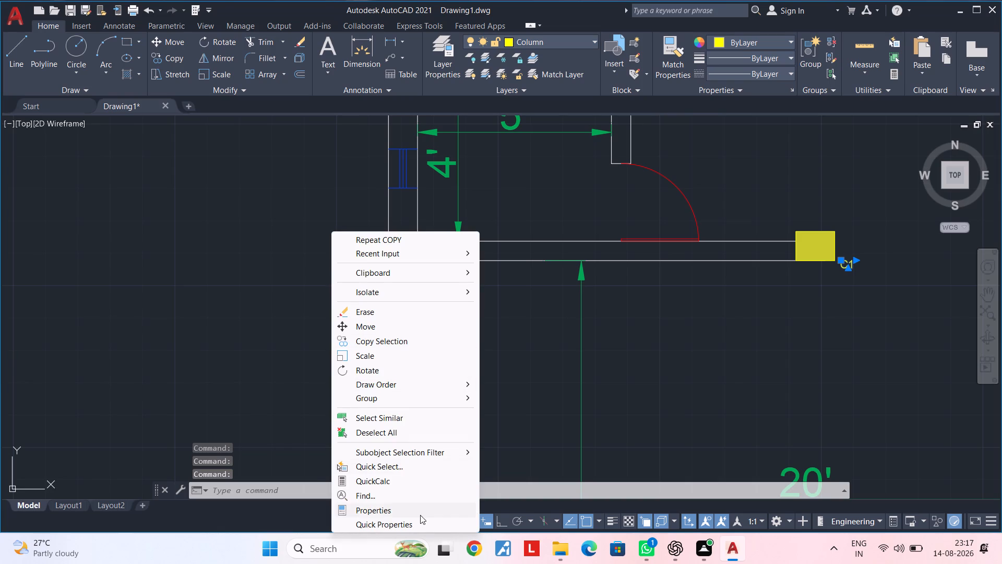
{"action": "left_click", "coordinate": [405, 515]}
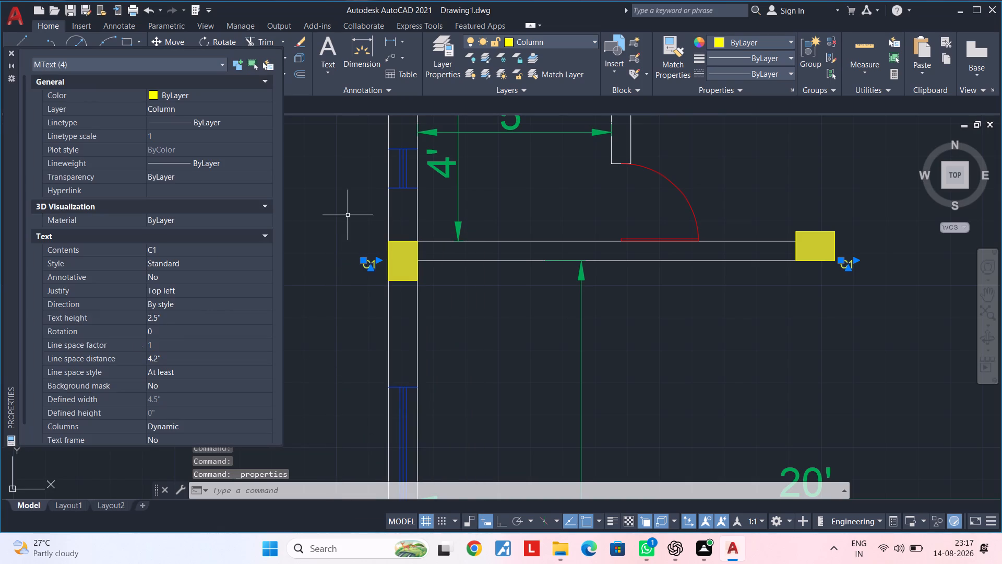
{"action": "left_click", "coordinate": [171, 317]}
{"action": "left_click_drag", "start_coordinate": [171, 317], "coordinate": [146, 318]}
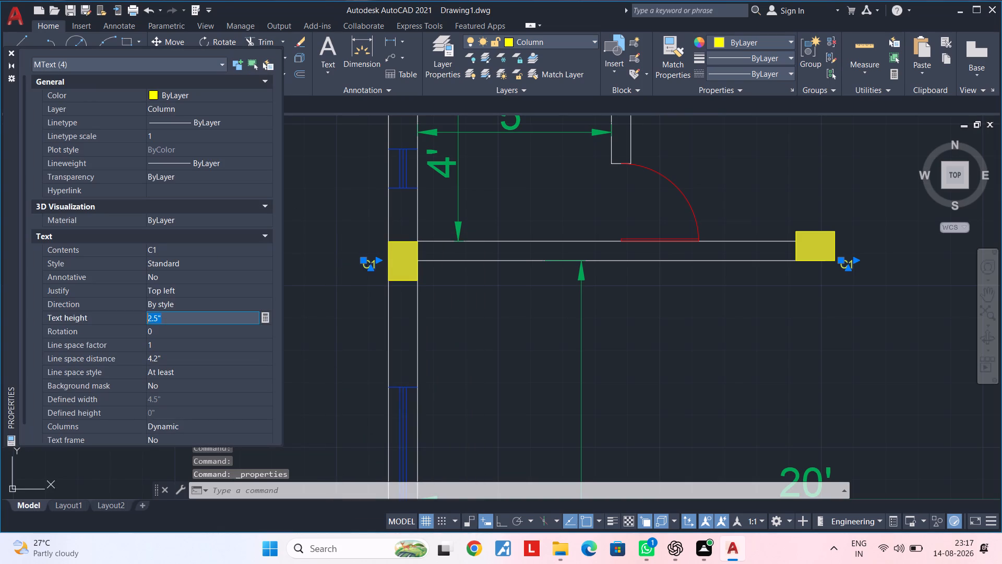
{"action": "key", "text": "BackSpace"}
{"action": "type", "text": "6\""}
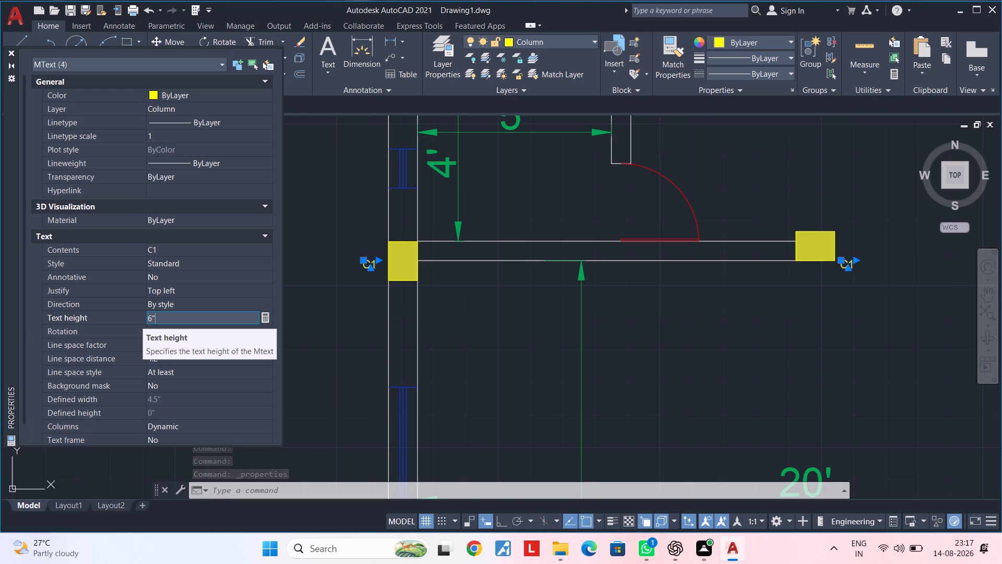
{"action": "key", "text": "Return"}
{"action": "key", "text": "Escape"}
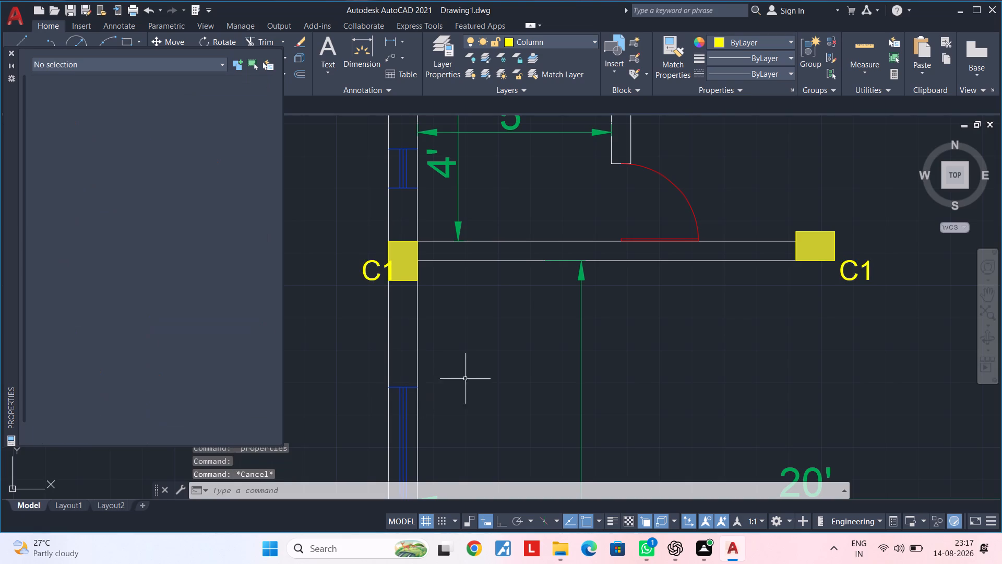
Move the westernmost C1 label west, clear of the west wall column.
{"action": "left_click", "coordinate": [365, 274]}
{"action": "type", "text": "m"}
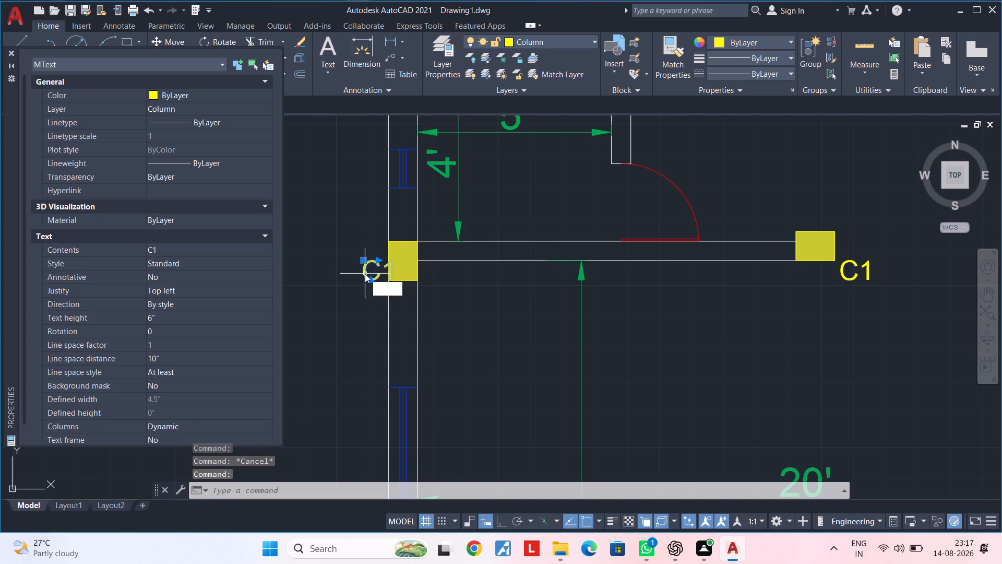
{"action": "key", "text": "space"}
{"action": "left_click", "coordinate": [366, 271]}
{"action": "left_click", "coordinate": [350, 274]}
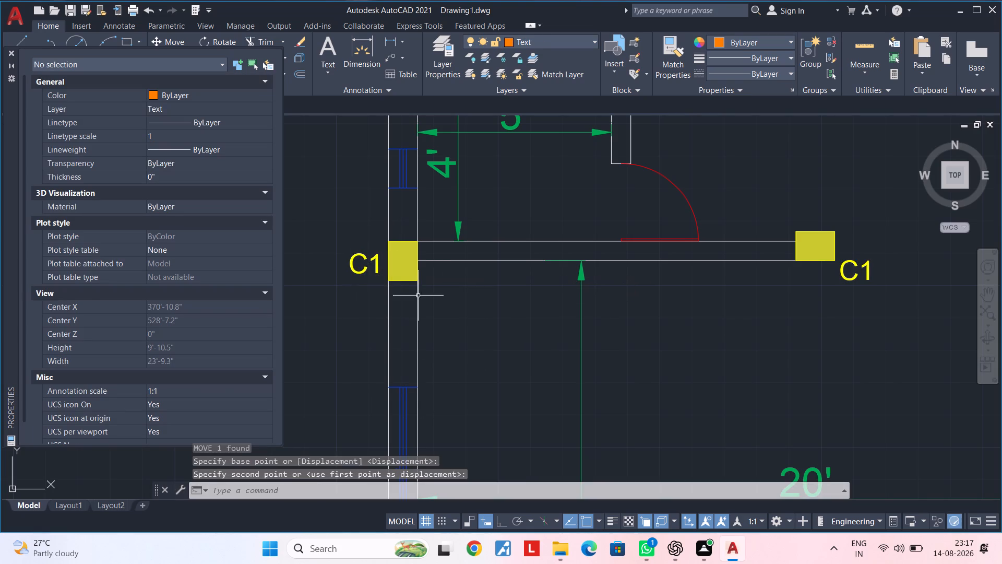
{"action": "key", "text": "Escape"}
Move the C1 label at the hall's northeast corner west, clear of its column.
{"action": "scroll", "coordinate": [575, 316], "scroll_direction": "down", "scroll_amount": 1}
{"action": "middle_click_drag", "start_coordinate": [770, 334], "coordinate": [428, 342]}
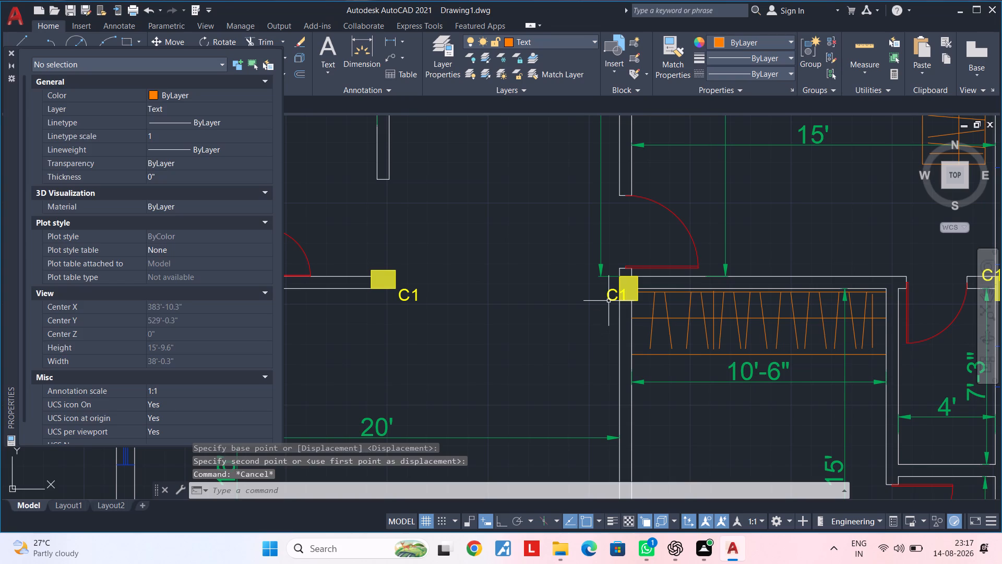
{"action": "left_click", "coordinate": [612, 300]}
{"action": "type", "text": "m"}
{"action": "key", "text": "space"}
{"action": "left_click", "coordinate": [607, 297]}
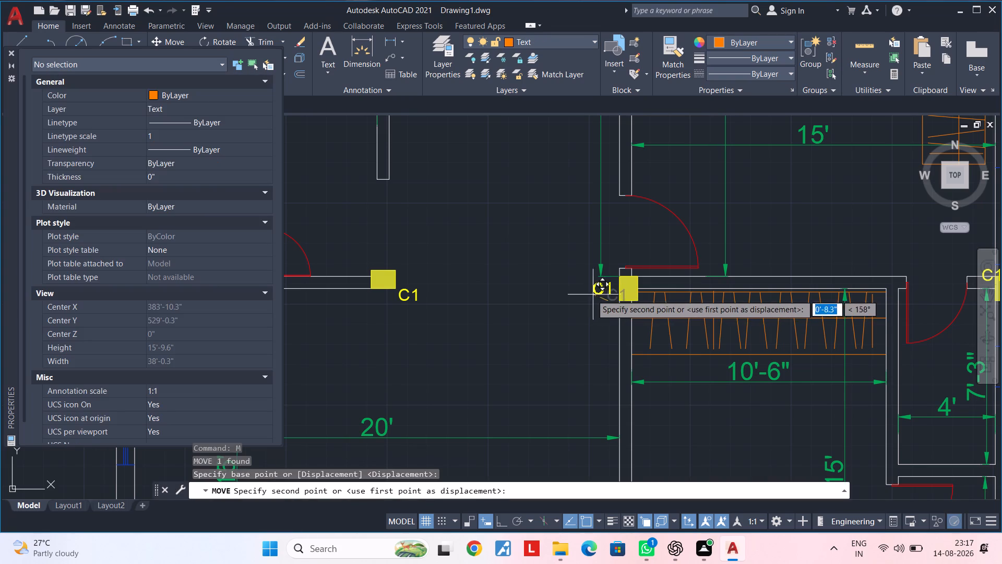
{"action": "left_click", "coordinate": [594, 297]}
{"action": "middle_click_drag", "start_coordinate": [615, 322], "coordinate": [456, 344]}
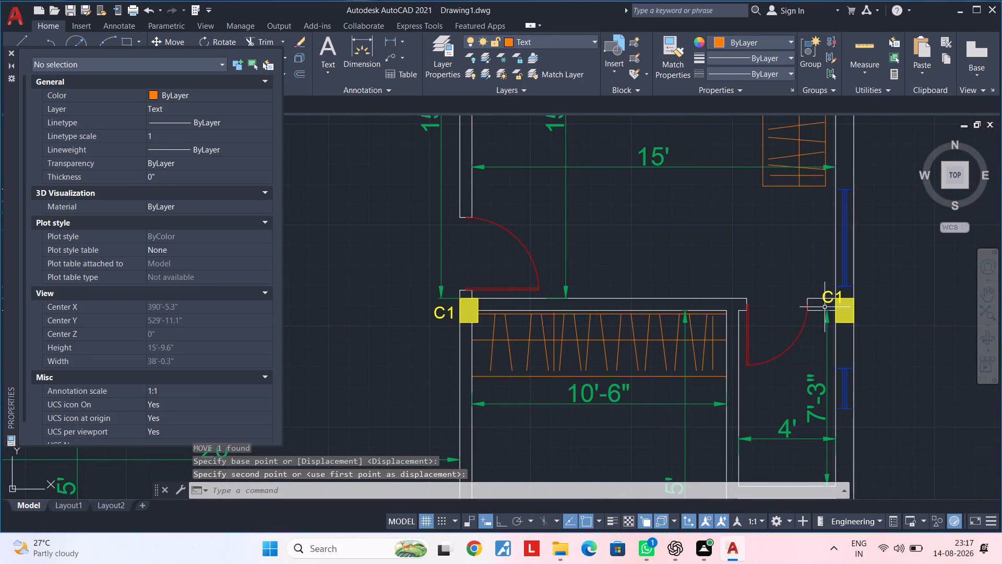
Move the C1 label at the east wall column near the small bathroom door about 6" northwest, clear of the column.
{"action": "scroll", "coordinate": [826, 296], "scroll_direction": "up", "scroll_amount": 2}
{"action": "left_click", "coordinate": [825, 282]}
{"action": "type", "text": "m"}
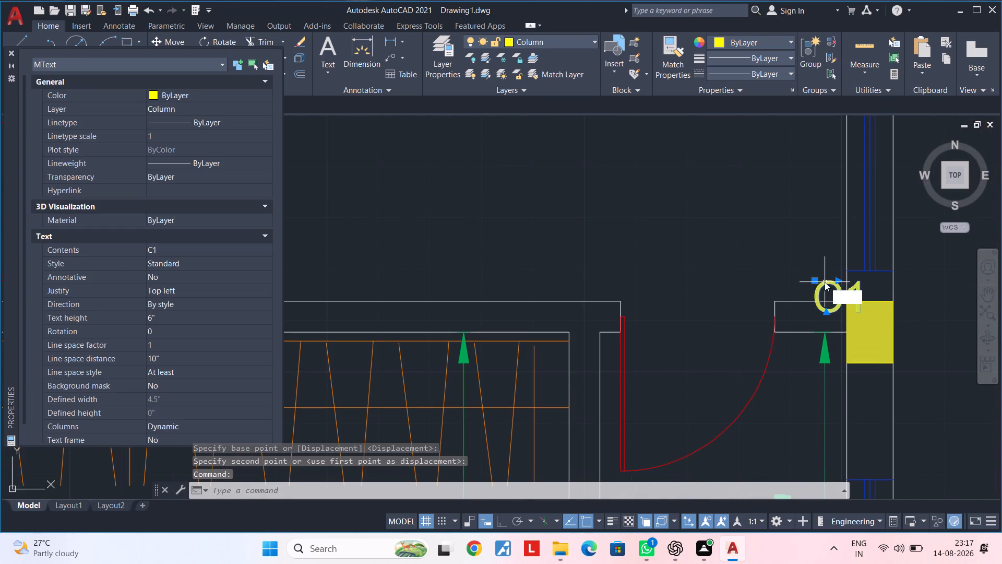
{"action": "key", "text": "space"}
{"action": "left_click", "coordinate": [825, 282]}
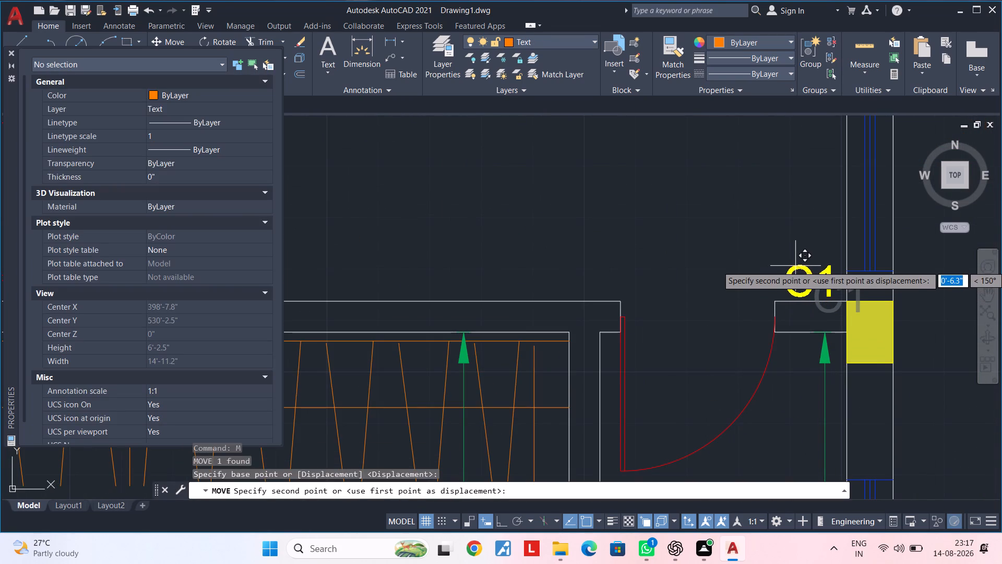
{"action": "left_click", "coordinate": [797, 266]}
{"action": "key", "text": "Escape"}
Close the Properties palette to free the drawing area.
{"action": "scroll", "coordinate": [795, 308], "scroll_direction": "down", "scroll_amount": 2}
{"action": "middle_click_drag", "start_coordinate": [798, 323], "coordinate": [750, 291]}
{"action": "scroll", "coordinate": [750, 285], "scroll_direction": "down", "scroll_amount": 1}
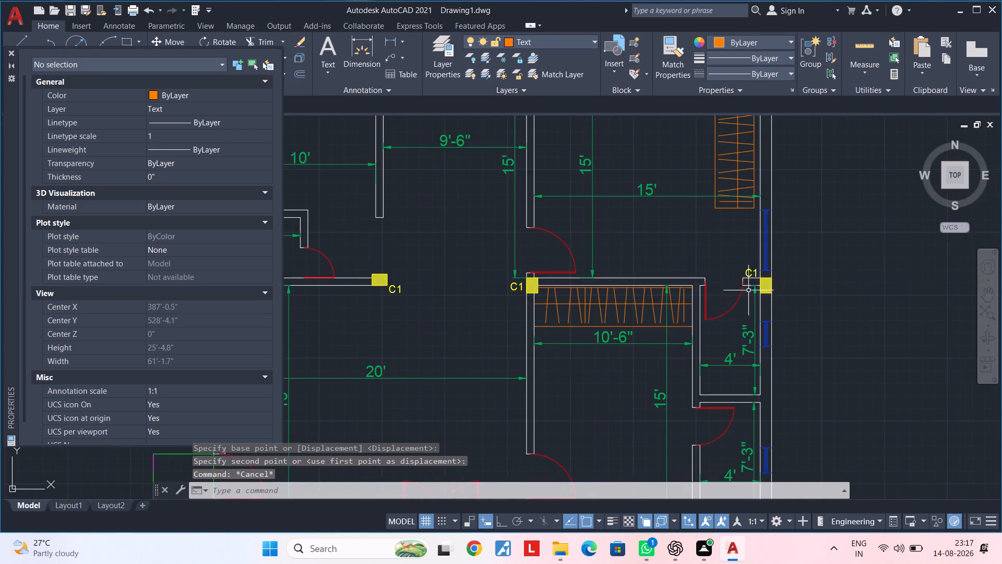
{"action": "middle_click_drag", "start_coordinate": [729, 297], "coordinate": [782, 268]}
{"action": "key", "text": "Escape"}
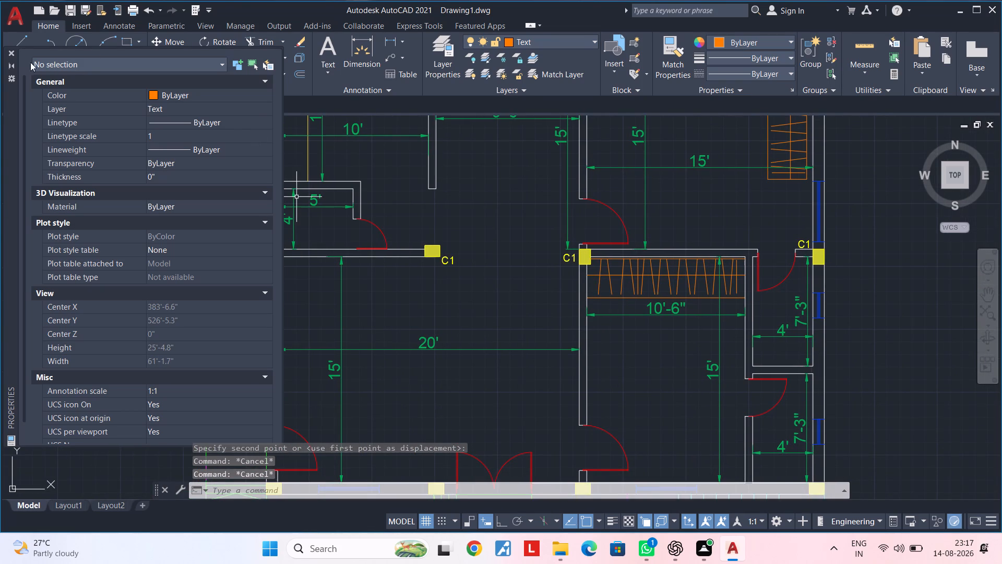
{"action": "left_click", "coordinate": [14, 54]}
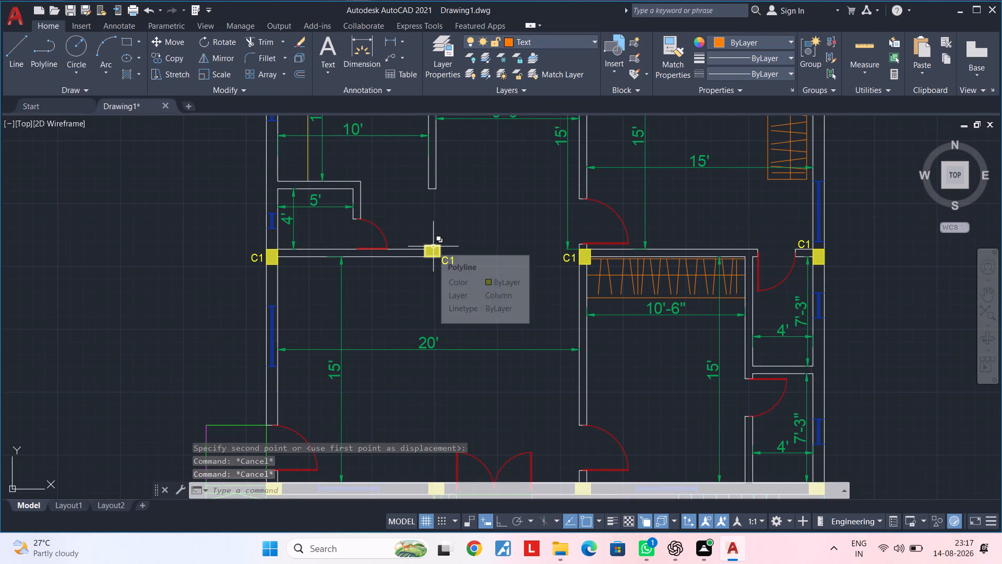
Move the C1 label at the free-standing wall-end column above the 20' room north, directly beside the column's east face.
{"action": "scroll", "coordinate": [433, 246], "scroll_direction": "down", "scroll_amount": 1}
{"action": "middle_click_drag", "start_coordinate": [437, 271], "coordinate": [510, 264]}
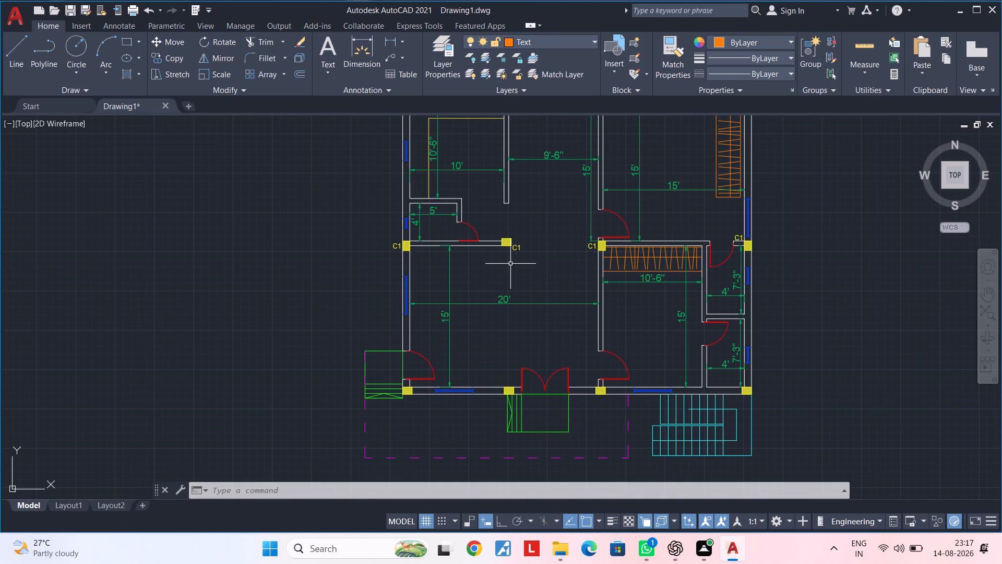
{"action": "scroll", "coordinate": [505, 255], "scroll_direction": "up", "scroll_amount": 2}
{"action": "left_click", "coordinate": [560, 222]}
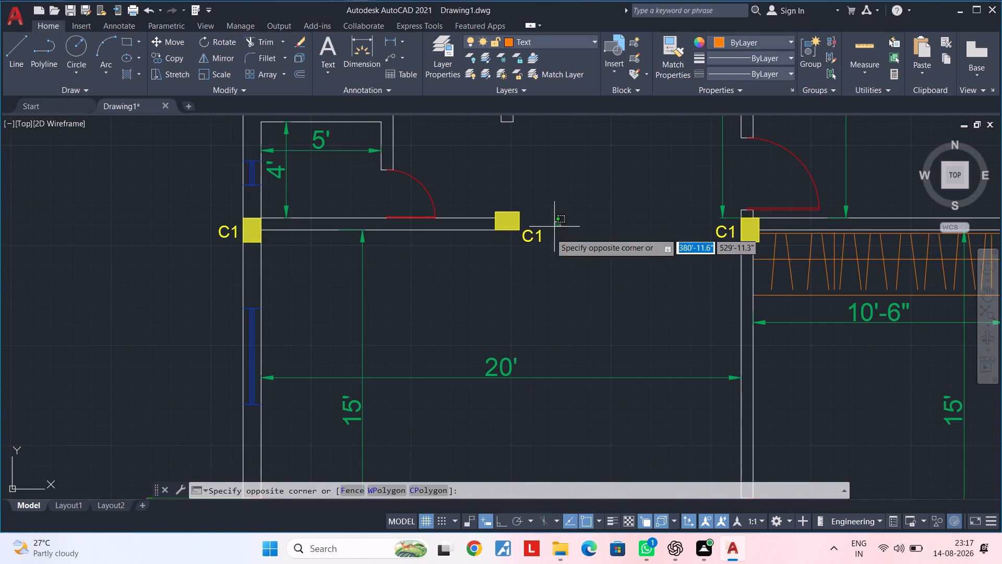
{"action": "left_click", "coordinate": [524, 261]}
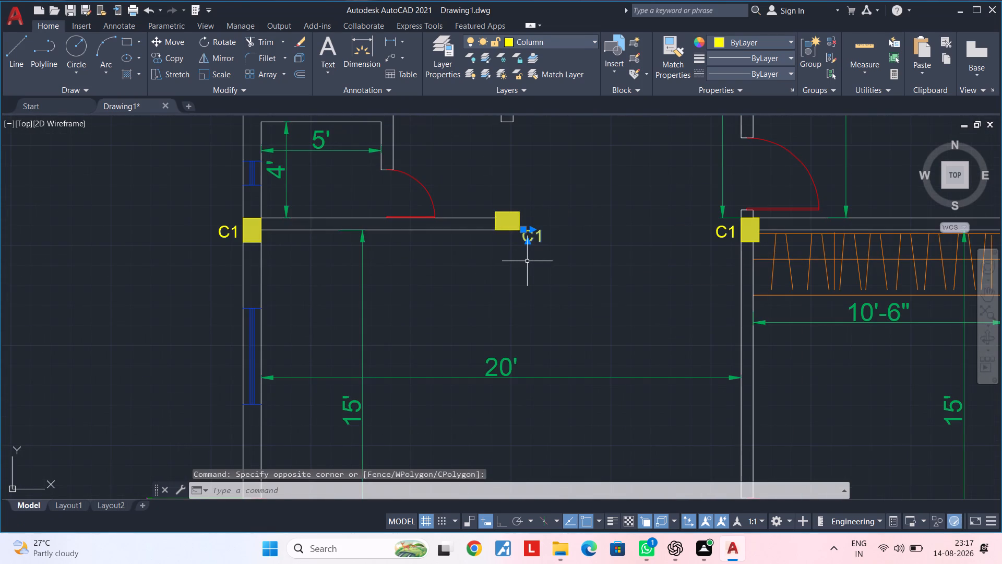
{"action": "type", "text": "m"}
{"action": "key", "text": "space"}
{"action": "left_click", "coordinate": [538, 236]}
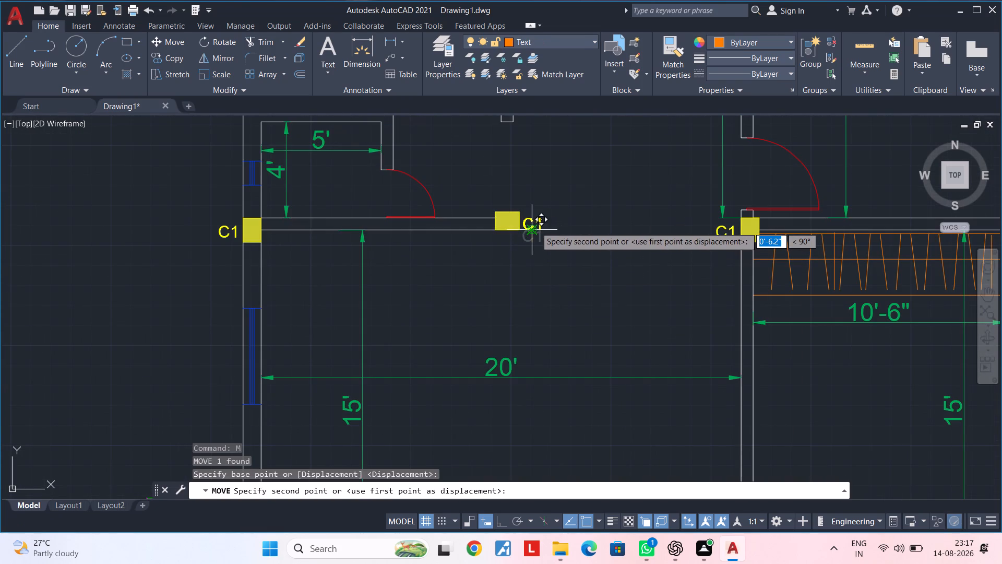
{"action": "left_click", "coordinate": [535, 227]}
{"action": "key", "text": "Escape"}
Copy the C1 label at the wall-end column and place a copy just below the house's southwest corner column.
{"action": "left_click", "coordinate": [550, 211]}
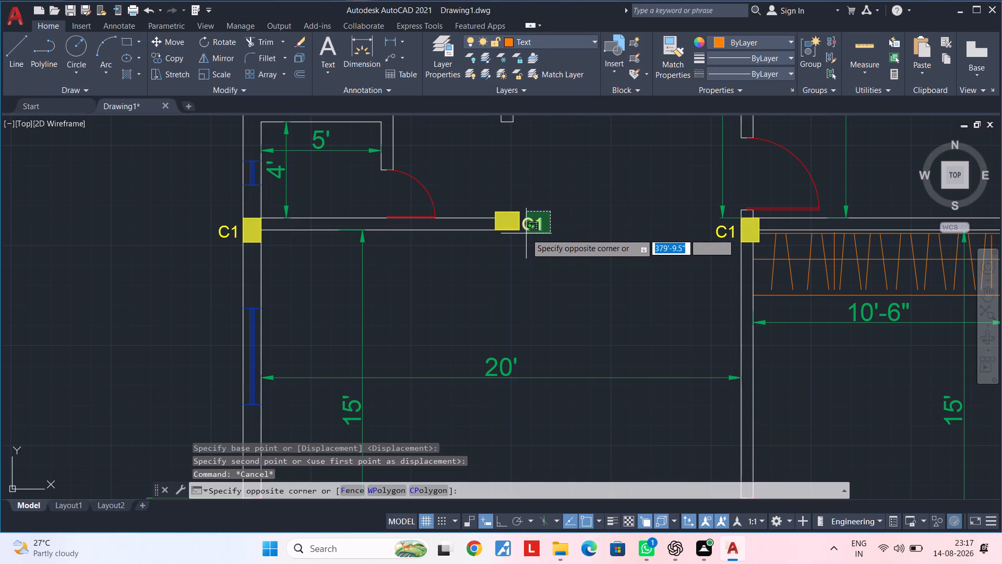
{"action": "left_click", "coordinate": [526, 233]}
{"action": "type", "text": "co"}
{"action": "key", "text": "space"}
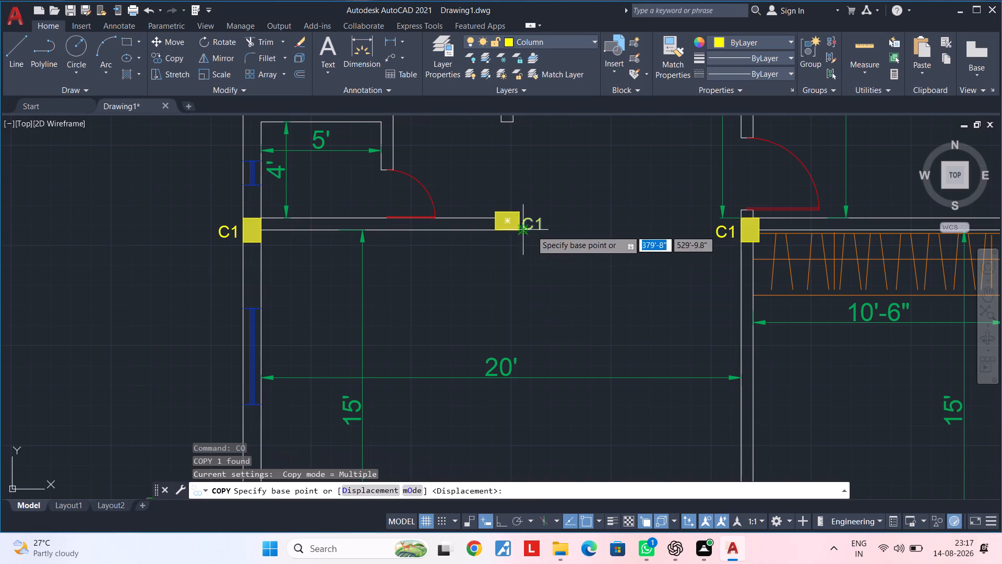
{"action": "left_click_drag", "start_coordinate": [536, 226], "coordinate": [539, 237]}
{"action": "scroll", "coordinate": [553, 302], "scroll_direction": "down", "scroll_amount": 2}
{"action": "middle_click_drag", "start_coordinate": [556, 304], "coordinate": [574, 186]}
{"action": "scroll", "coordinate": [455, 311], "scroll_direction": "up", "scroll_amount": 2}
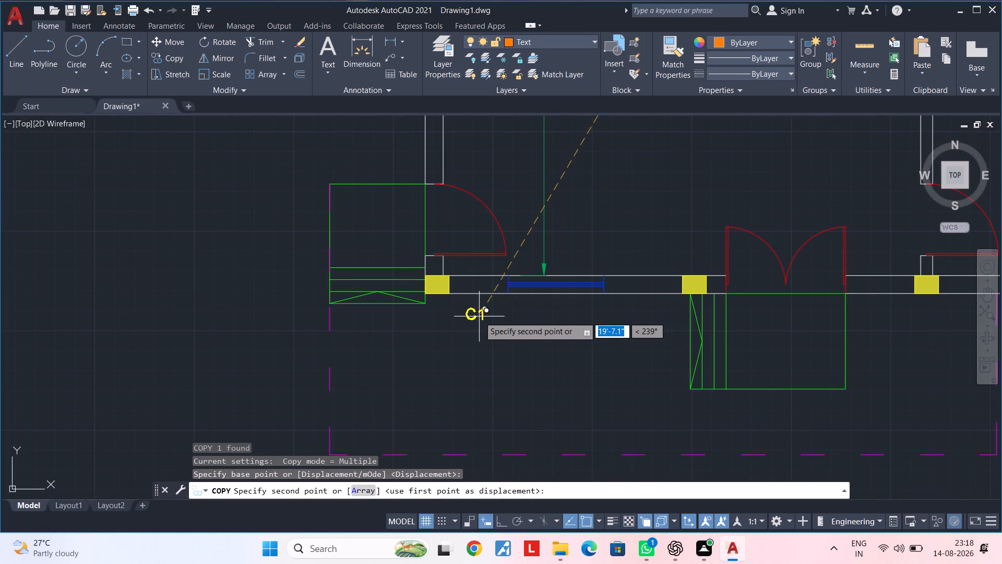
{"action": "scroll", "coordinate": [438, 310], "scroll_direction": "up", "scroll_amount": 2}
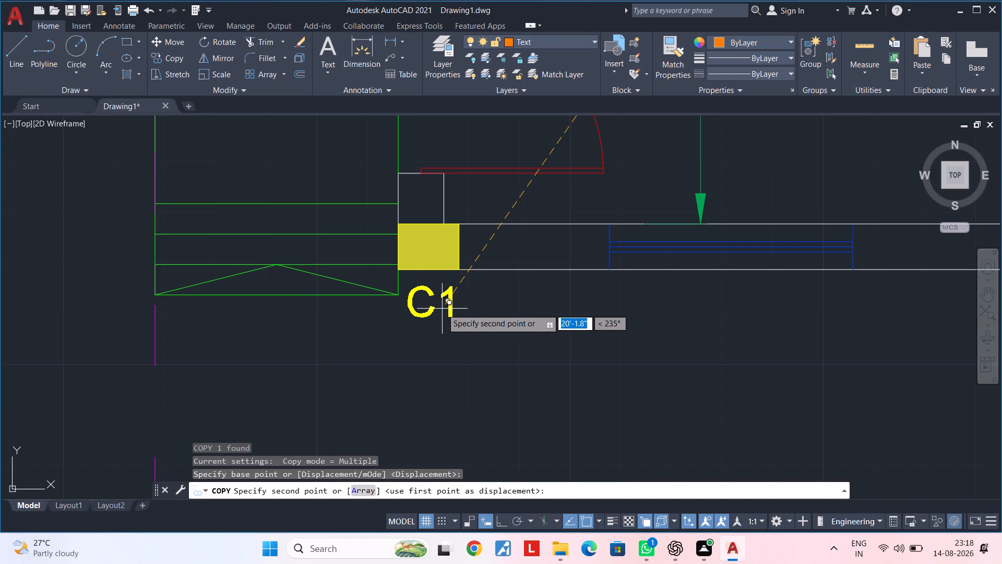
{"action": "scroll", "coordinate": [442, 308], "scroll_direction": "up", "scroll_amount": 2}
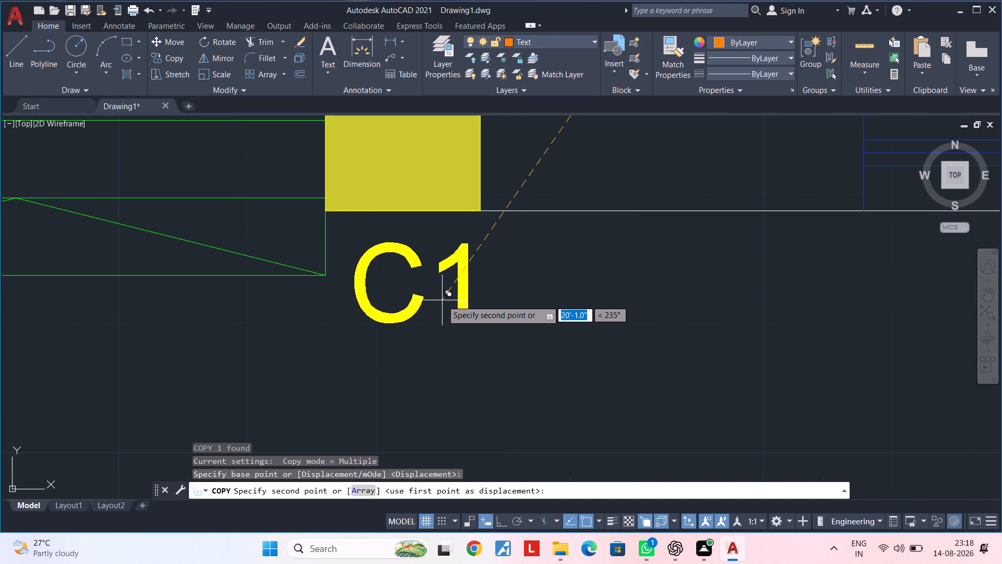
{"action": "left_click", "coordinate": [435, 275]}
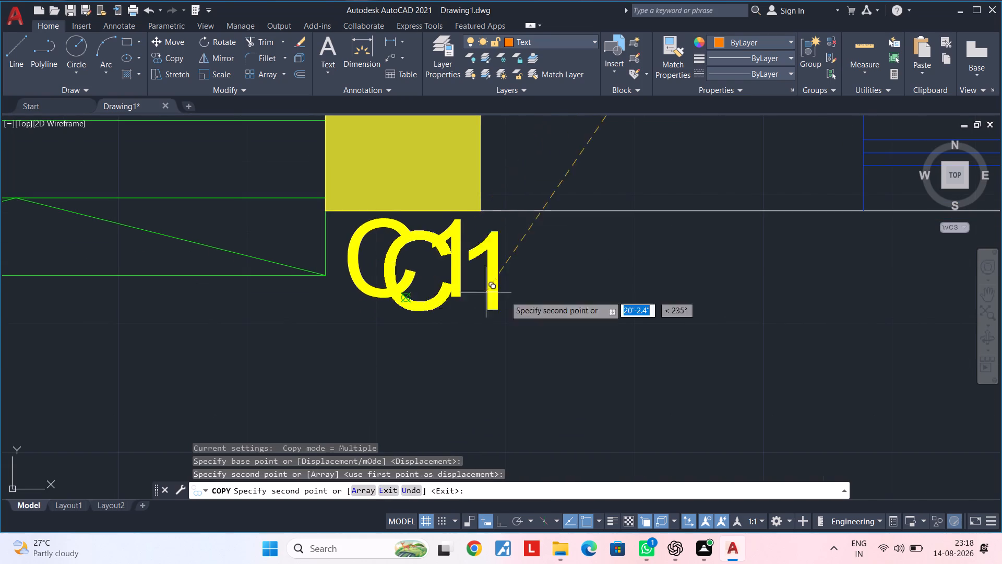
Place another C1 copy just below the southeast corner column, next to the staircase.
{"action": "scroll", "coordinate": [641, 305], "scroll_direction": "down", "scroll_amount": 1}
{"action": "middle_click_drag", "start_coordinate": [651, 305], "coordinate": [341, 295]}
{"action": "scroll", "coordinate": [631, 305], "scroll_direction": "down", "scroll_amount": 1}
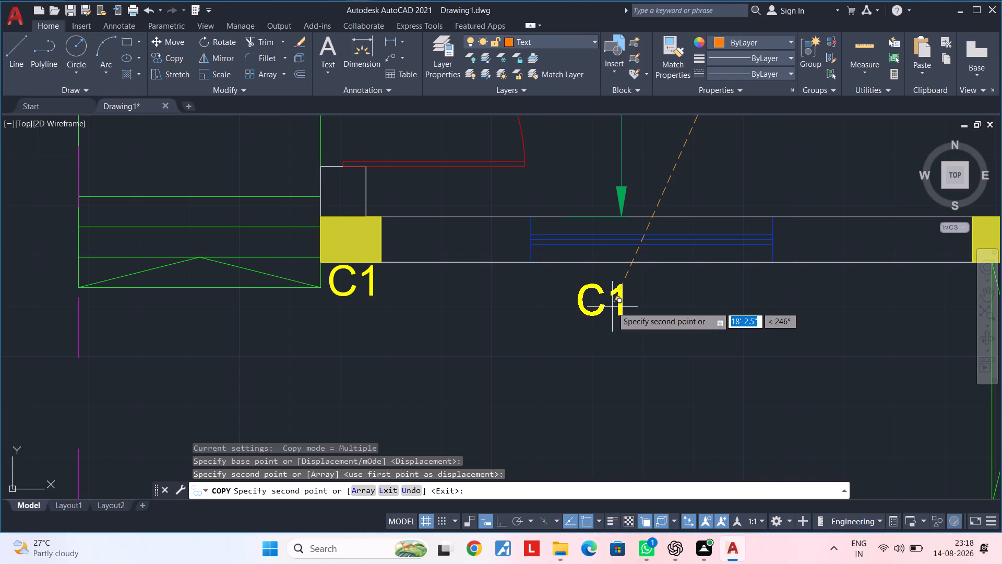
{"action": "scroll", "coordinate": [762, 342], "scroll_direction": "down", "scroll_amount": 3}
{"action": "middle_click_drag", "start_coordinate": [794, 312], "coordinate": [398, 275]}
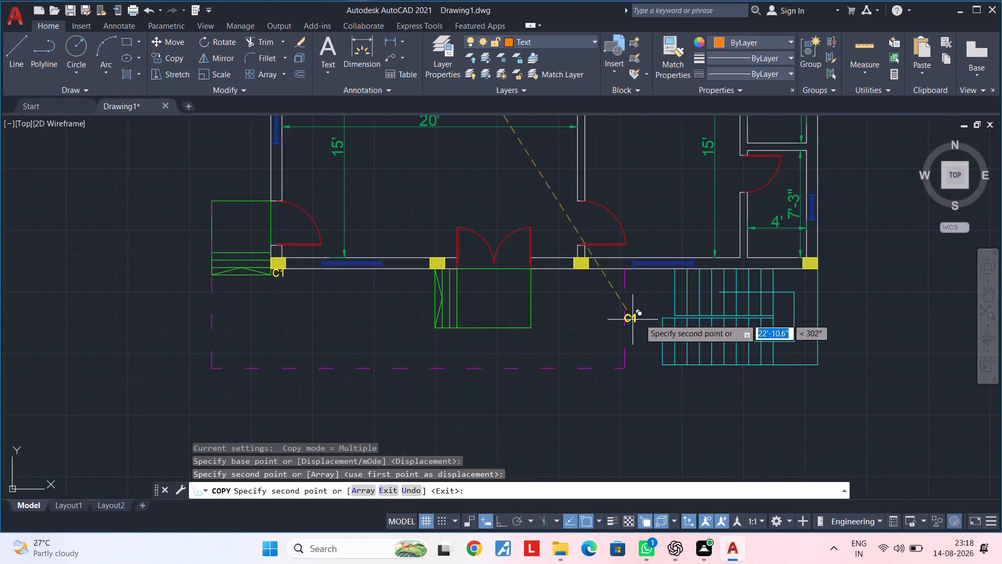
{"action": "scroll", "coordinate": [806, 285], "scroll_direction": "up", "scroll_amount": 2}
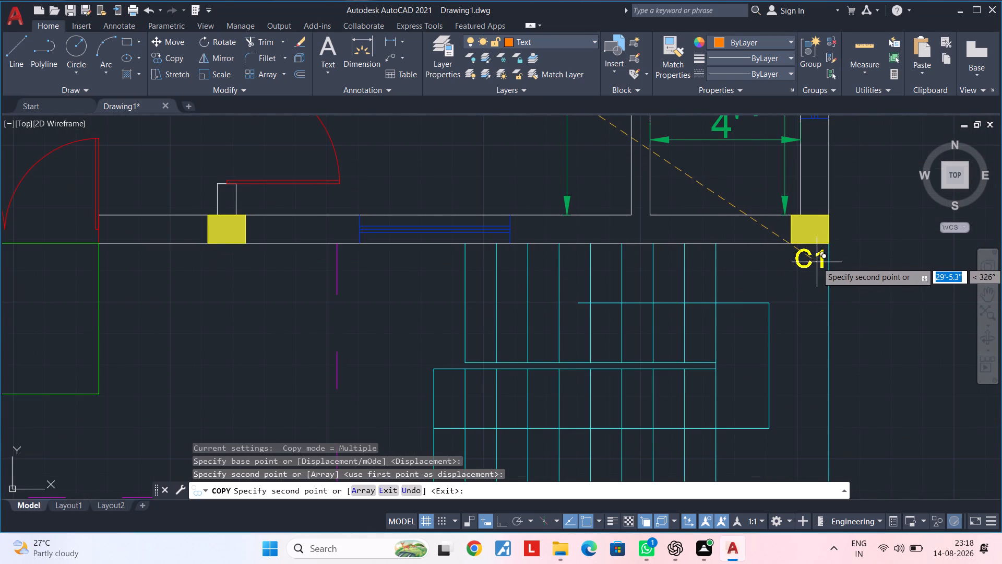
{"action": "left_click", "coordinate": [817, 262]}
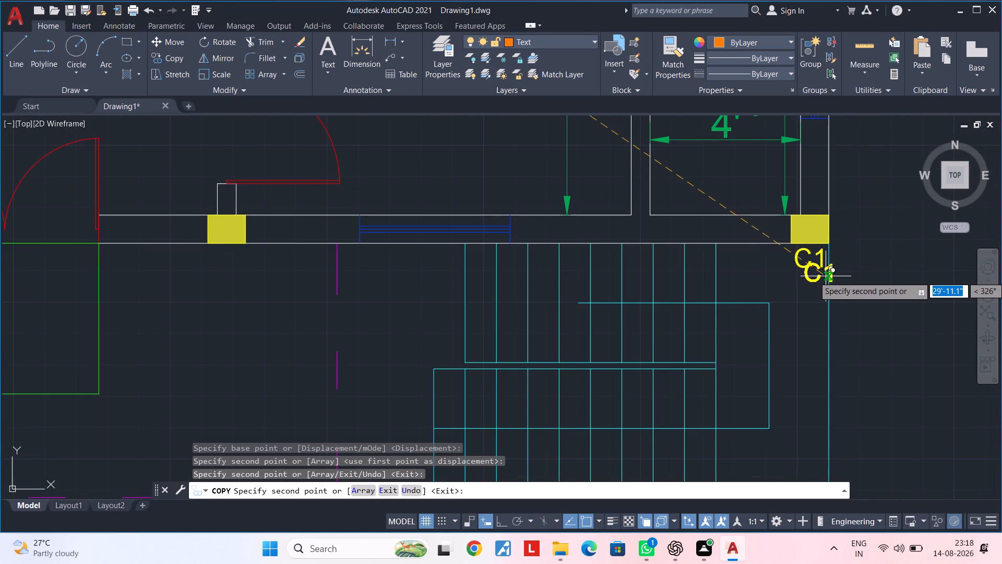
Place another C1 copy just east of the house's northeast corner column.
{"action": "scroll", "coordinate": [824, 272], "scroll_direction": "down", "scroll_amount": 2}
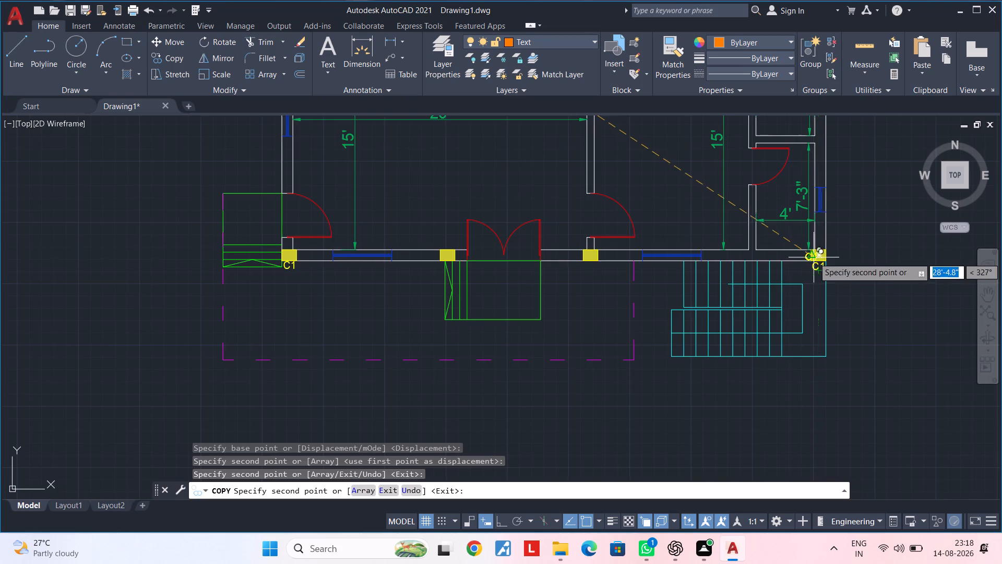
{"action": "middle_click_drag", "start_coordinate": [809, 261], "coordinate": [756, 502]}
{"action": "middle_click_drag", "start_coordinate": [791, 179], "coordinate": [772, 336]}
{"action": "scroll", "coordinate": [759, 189], "scroll_direction": "up", "scroll_amount": 1}
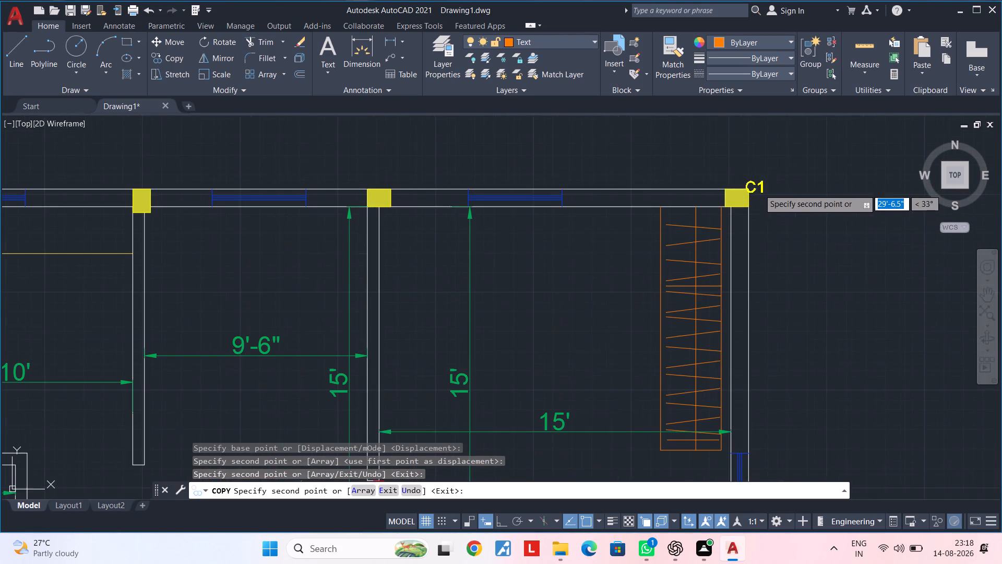
{"action": "left_click", "coordinate": [768, 203]}
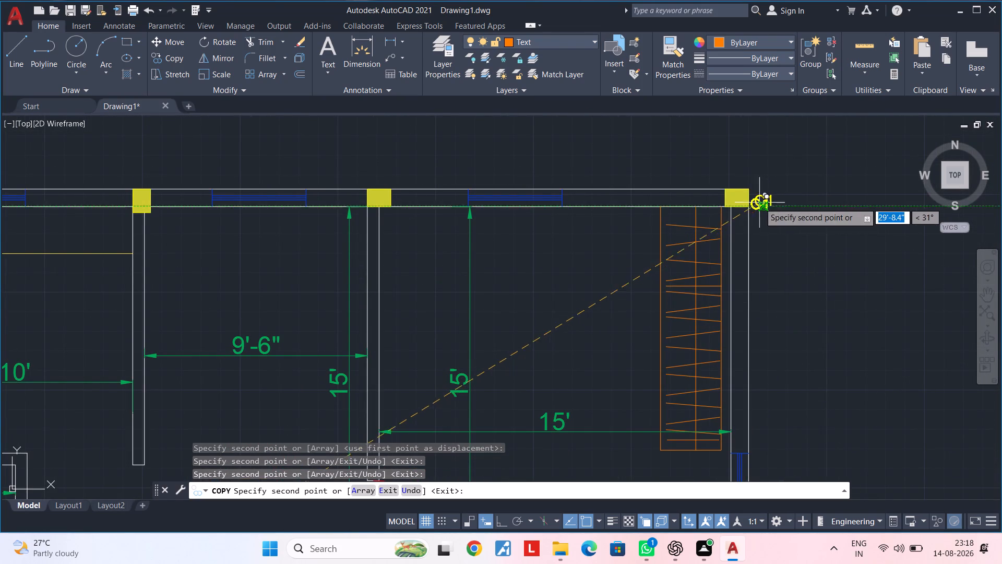
Place C1 copies just above the two intermediate north wall columns, at either end of the 9'-6" bay.
{"action": "middle_click_drag", "start_coordinate": [392, 172], "coordinate": [486, 180]}
{"action": "scroll", "coordinate": [469, 187], "scroll_direction": "up", "scroll_amount": 1}
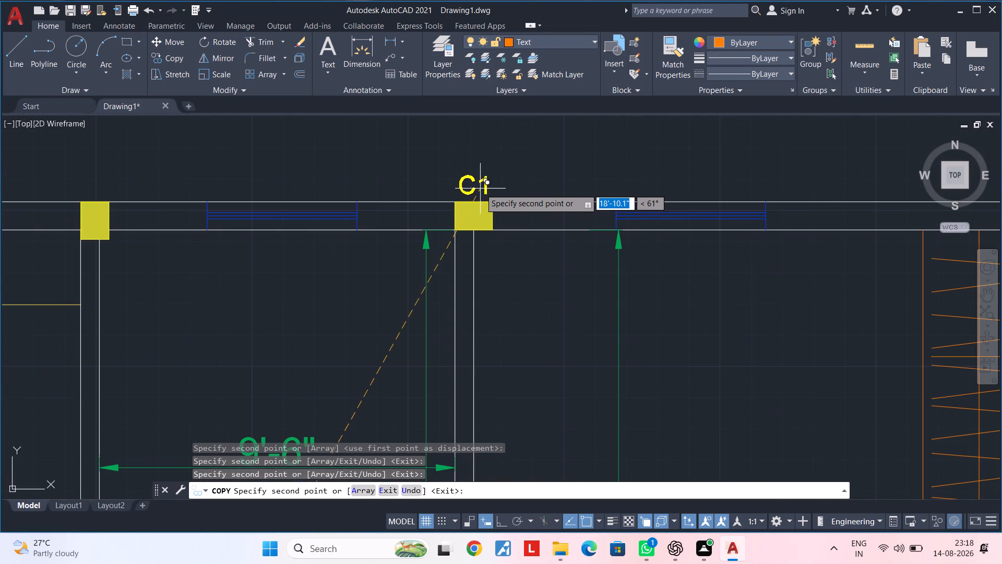
{"action": "left_click", "coordinate": [480, 192]}
{"action": "middle_click_drag", "start_coordinate": [414, 239], "coordinate": [573, 236]}
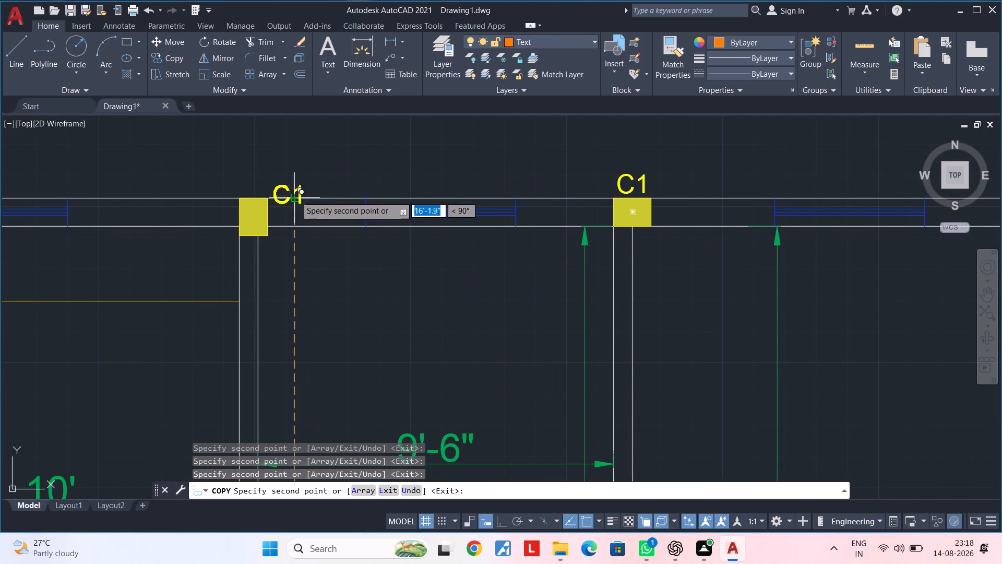
{"action": "left_click", "coordinate": [264, 185]}
Place another C1 copy just west of the northwest corner column and end the Copy command.
{"action": "middle_click_drag", "start_coordinate": [332, 186], "coordinate": [679, 208]}
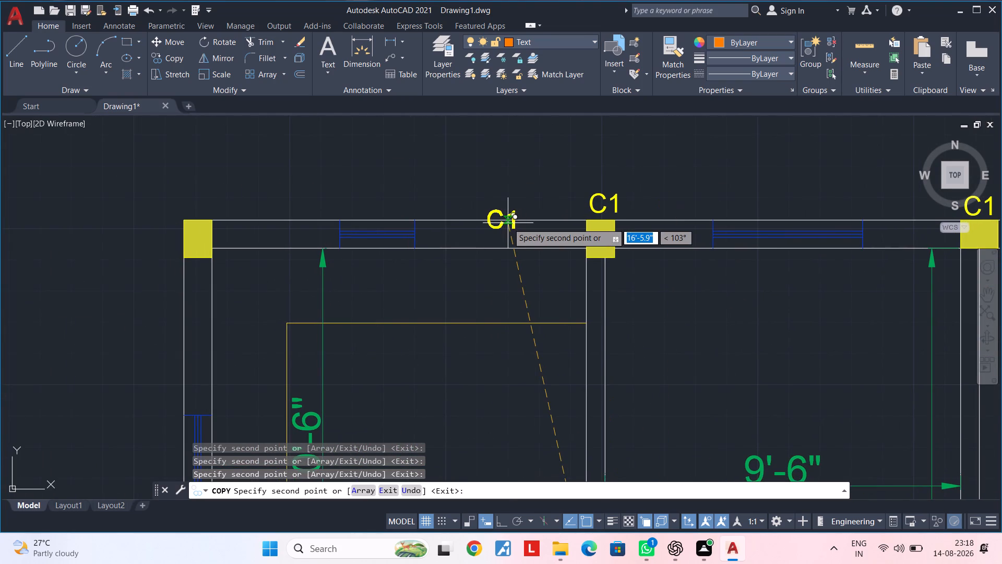
{"action": "left_click", "coordinate": [168, 239]}
{"action": "middle_click_drag", "start_coordinate": [342, 280], "coordinate": [436, 105]}
{"action": "scroll", "coordinate": [444, 208], "scroll_direction": "down", "scroll_amount": 1}
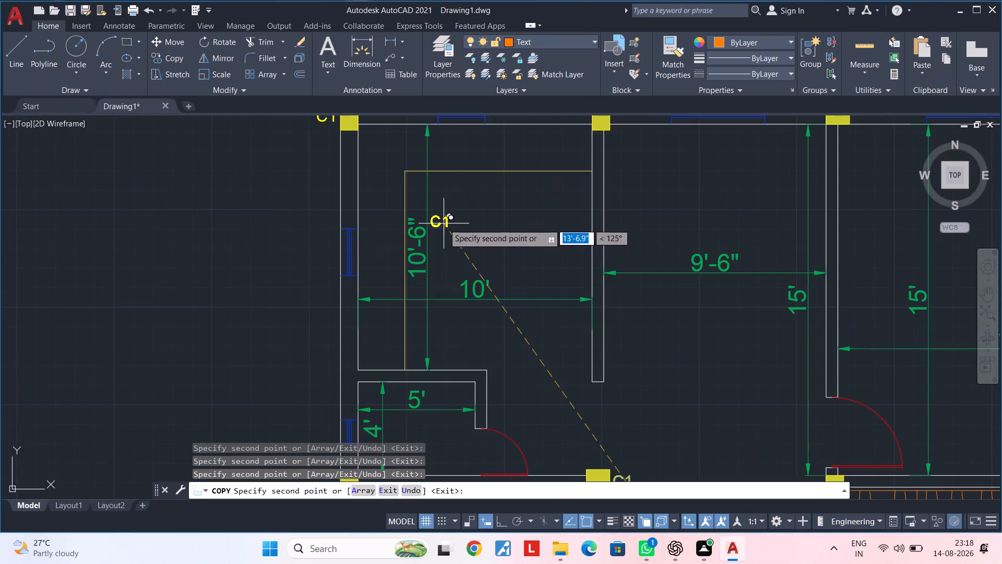
{"action": "middle_click_drag", "start_coordinate": [444, 223], "coordinate": [426, 96]}
{"action": "key", "text": "Escape"}
Change the text of the label below the southwest corner column to C2.
{"action": "middle_click_drag", "start_coordinate": [486, 280], "coordinate": [477, 138]}
{"action": "middle_click_drag", "start_coordinate": [461, 270], "coordinate": [524, 130]}
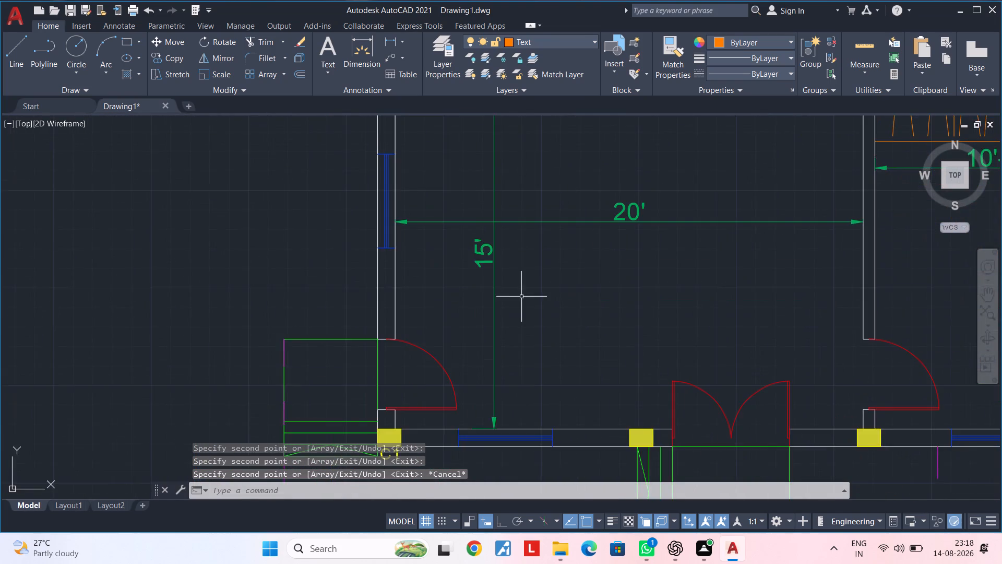
{"action": "middle_click_drag", "start_coordinate": [521, 297], "coordinate": [531, 161]}
{"action": "middle_click_drag", "start_coordinate": [511, 278], "coordinate": [523, 227]}
{"action": "scroll", "coordinate": [376, 309], "scroll_direction": "up", "scroll_amount": 1}
{"action": "double_click", "coordinate": [427, 249]}
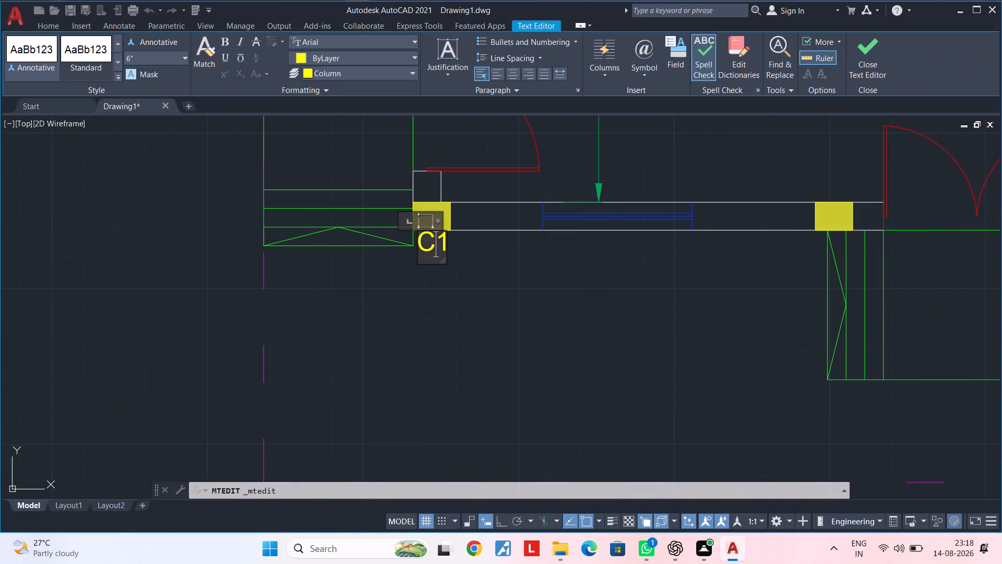
{"action": "key", "text": "Right"}
{"action": "key", "text": "BackSpace"}
{"action": "key", "text": "2"}
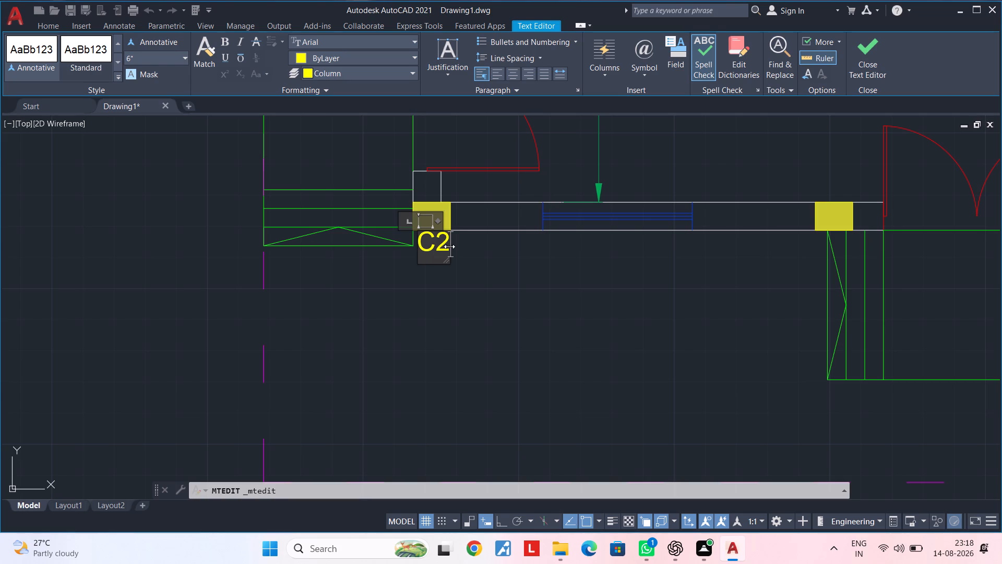
{"action": "left_click", "coordinate": [459, 268]}
Copy the C2 label and place a copy just above the south wall column west of the double entrance door.
{"action": "left_click", "coordinate": [439, 246]}
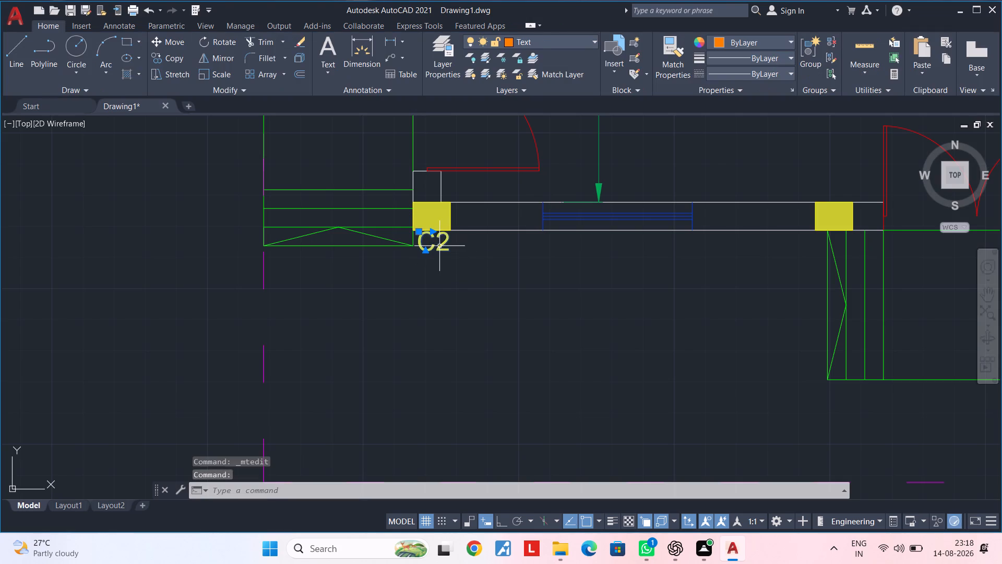
{"action": "type", "text": "co"}
{"action": "key", "text": "space"}
{"action": "left_click", "coordinate": [439, 250]}
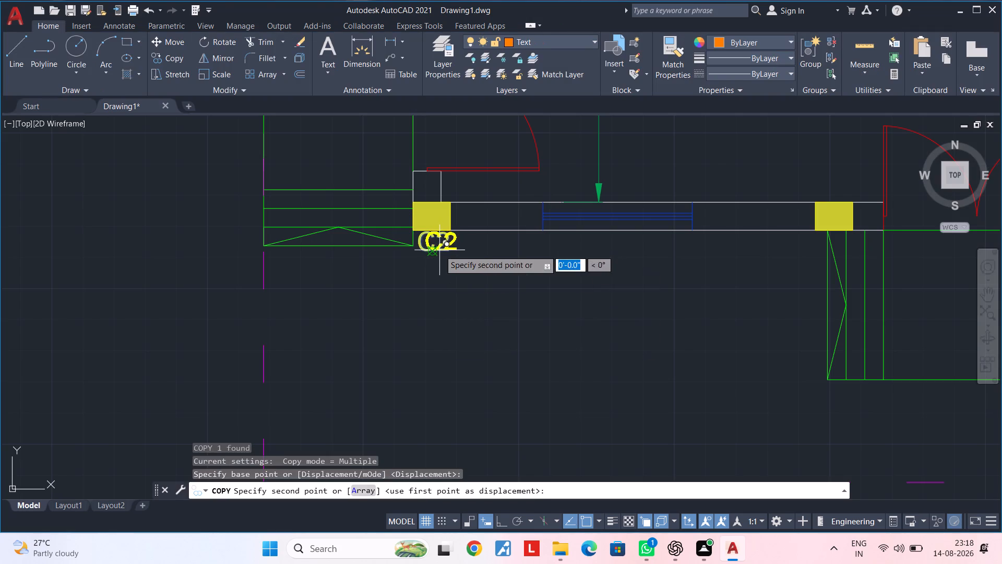
{"action": "scroll", "coordinate": [579, 316], "scroll_direction": "down", "scroll_amount": 1}
{"action": "middle_click_drag", "start_coordinate": [587, 316], "coordinate": [353, 313]}
{"action": "scroll", "coordinate": [506, 234], "scroll_direction": "up", "scroll_amount": 1}
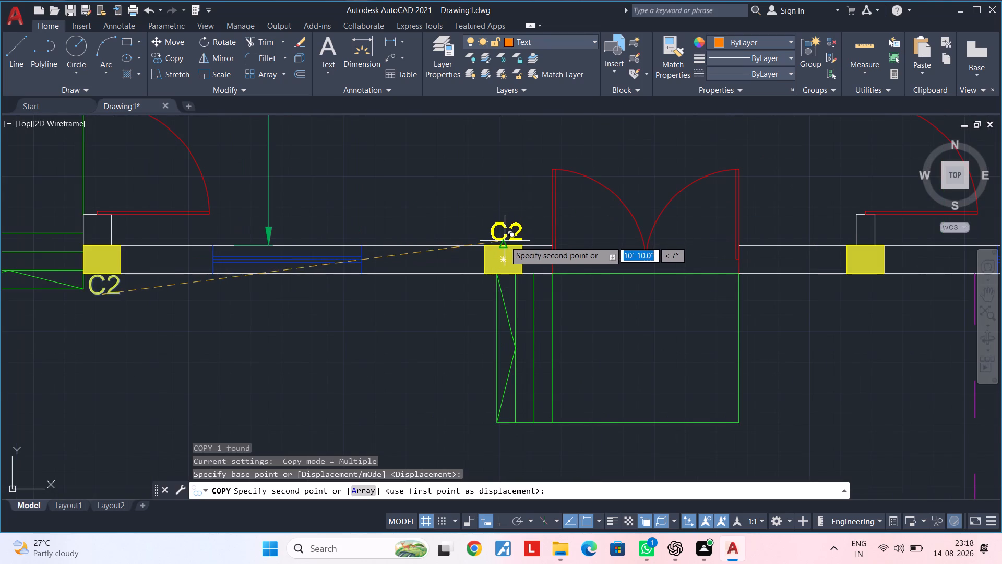
{"action": "scroll", "coordinate": [499, 239], "scroll_direction": "up", "scroll_amount": 3}
{"action": "left_click", "coordinate": [504, 246]}
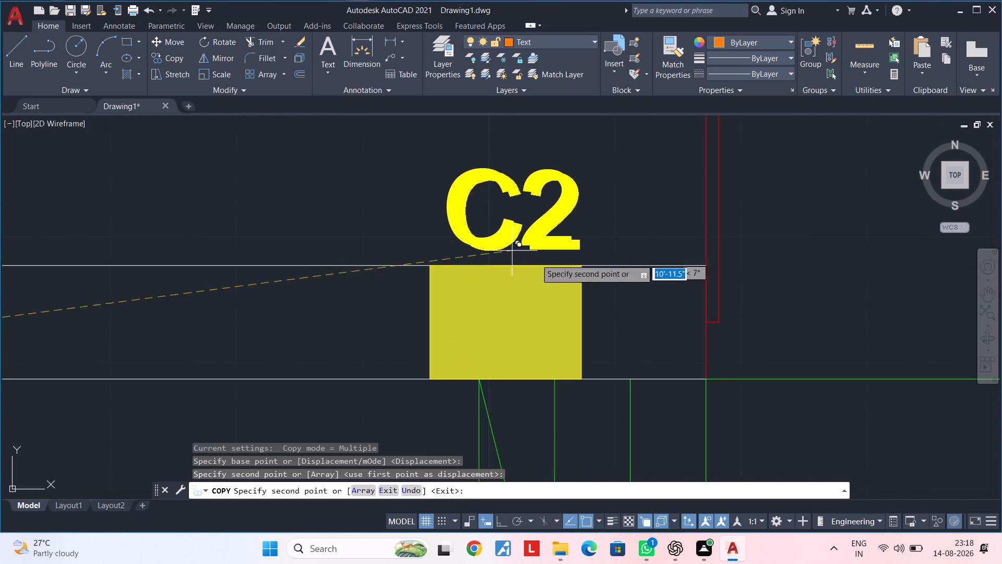
Place another C2 copy just below the south wall column east of the double entrance door.
{"action": "scroll", "coordinate": [588, 285], "scroll_direction": "down", "scroll_amount": 2}
{"action": "middle_click_drag", "start_coordinate": [627, 305], "coordinate": [325, 225]}
{"action": "middle_click_drag", "start_coordinate": [806, 285], "coordinate": [660, 286]}
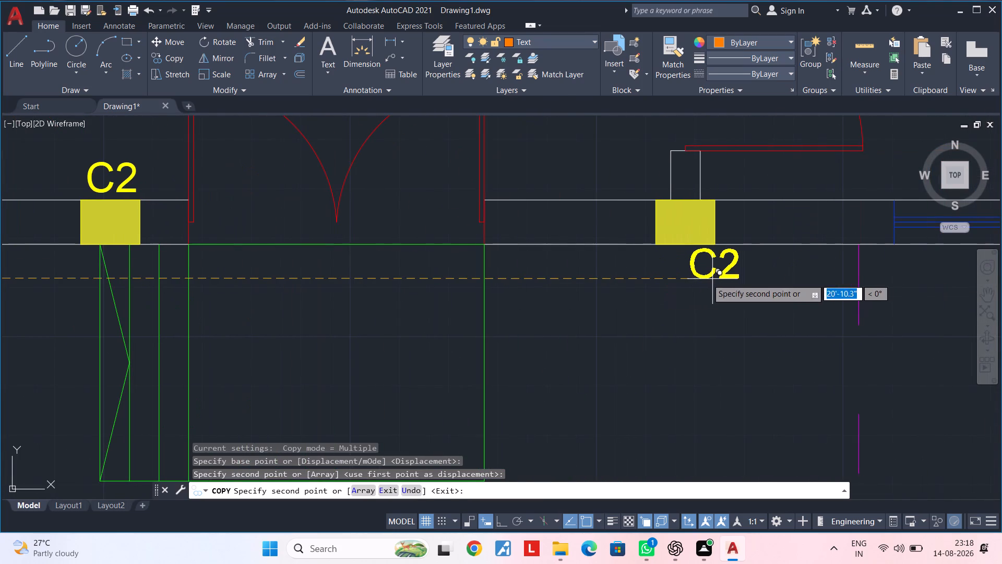
{"action": "left_click", "coordinate": [678, 280]}
Place a further C2 copy inside the double entrance door's west leaf swing and end the Copy command.
{"action": "scroll", "coordinate": [672, 346], "scroll_direction": "down", "scroll_amount": 3}
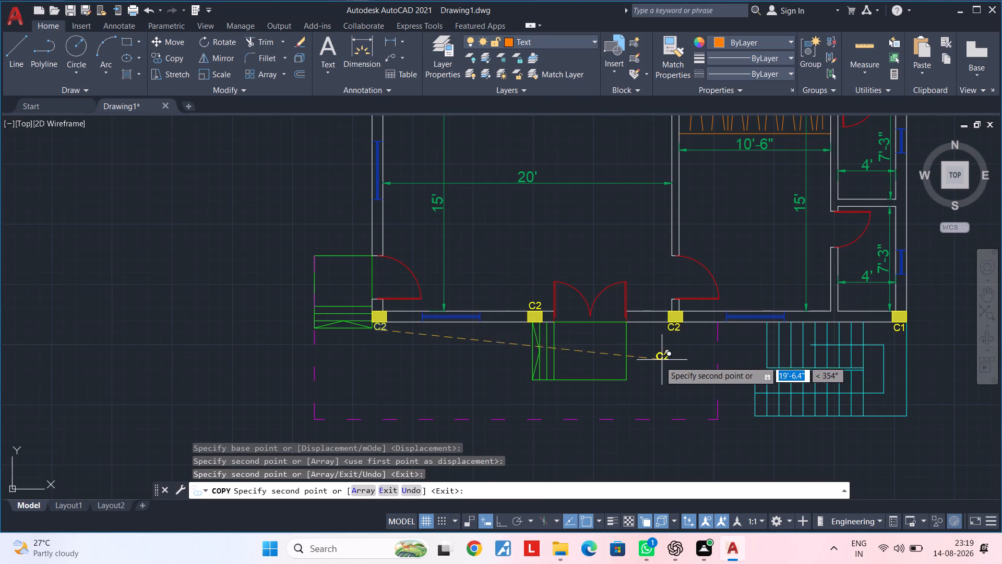
{"action": "scroll", "coordinate": [589, 339], "scroll_direction": "up", "scroll_amount": 2}
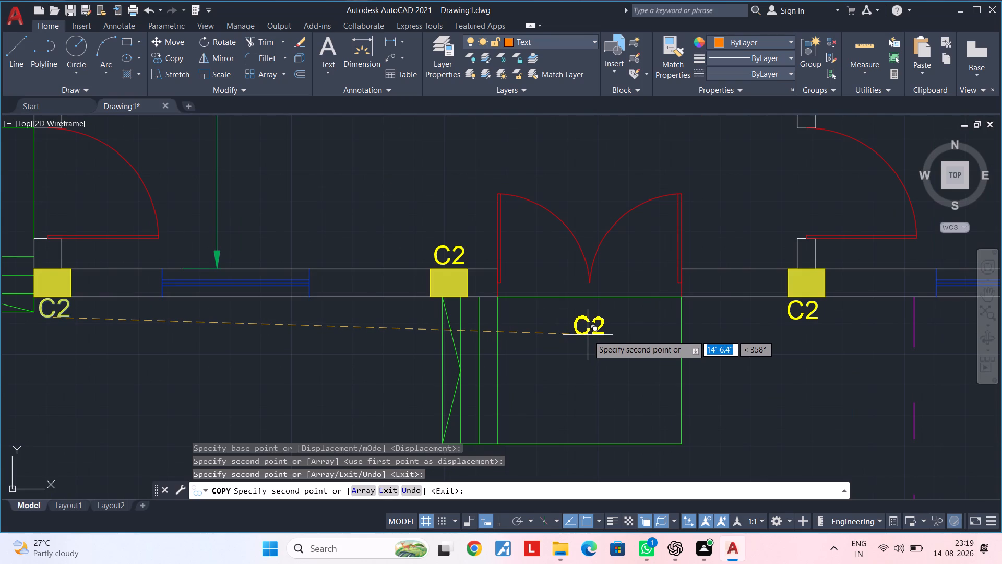
{"action": "left_click", "coordinate": [540, 266]}
{"action": "key", "text": "Escape"}
{"action": "key", "text": "Escape"}
Change the text of the label at the double entrance door to D1.
{"action": "double_click", "coordinate": [552, 260]}
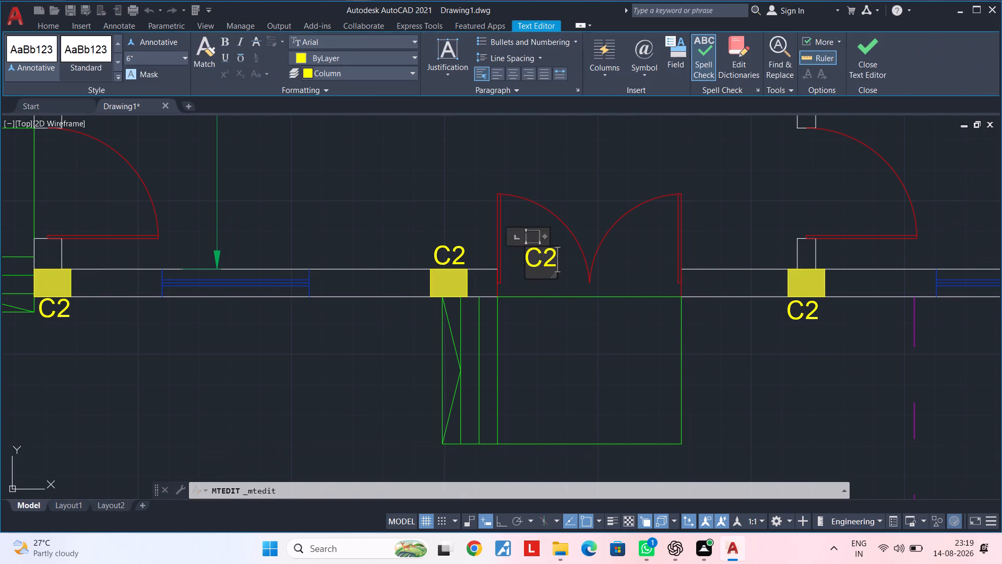
{"action": "key", "text": "BackSpace"}
{"action": "key", "text": "BackSpace"}
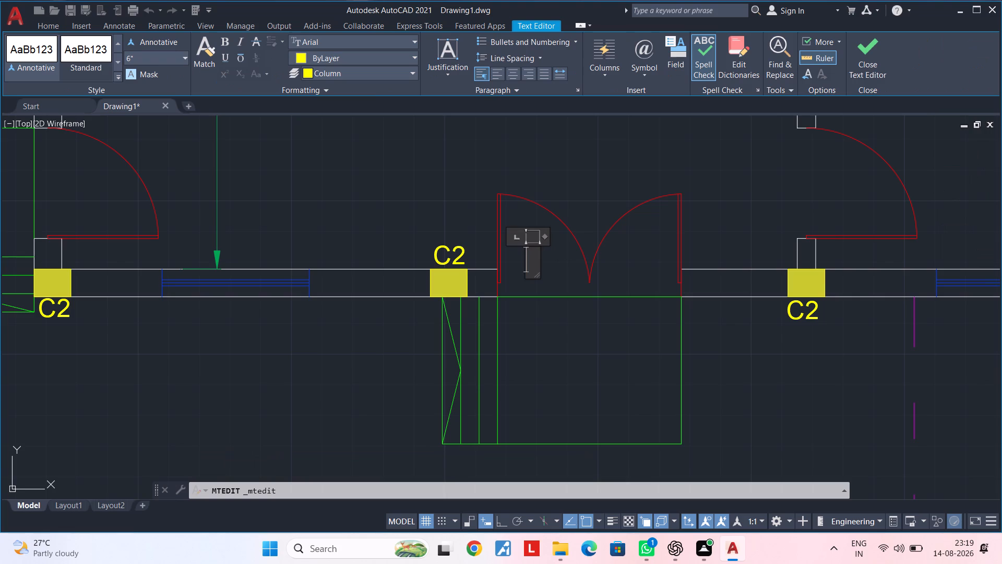
{"action": "key", "text": "shift+d"}
{"action": "key", "text": "1"}
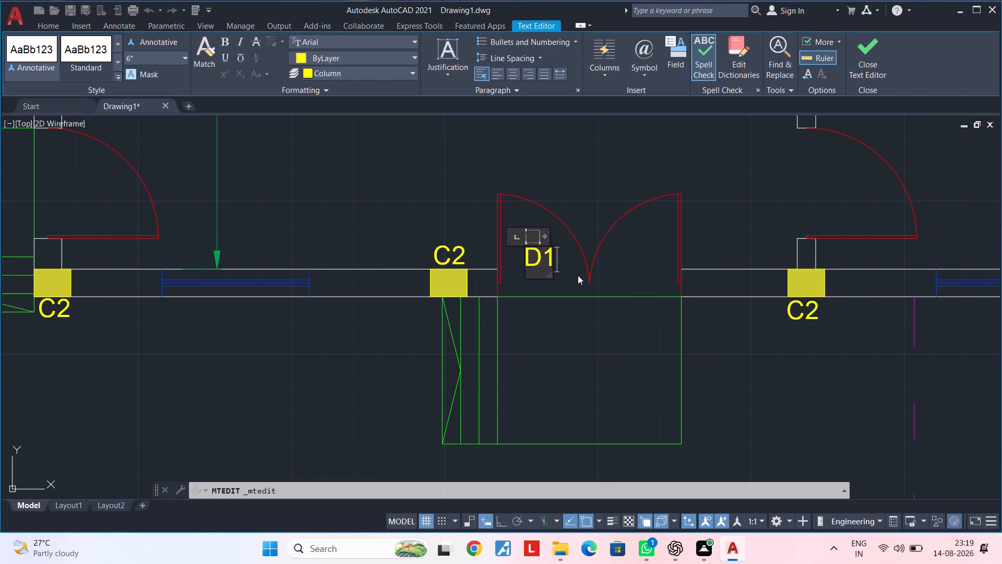
{"action": "left_click", "coordinate": [578, 275]}
{"action": "key", "text": "Escape"}
{"action": "key", "text": "Escape"}
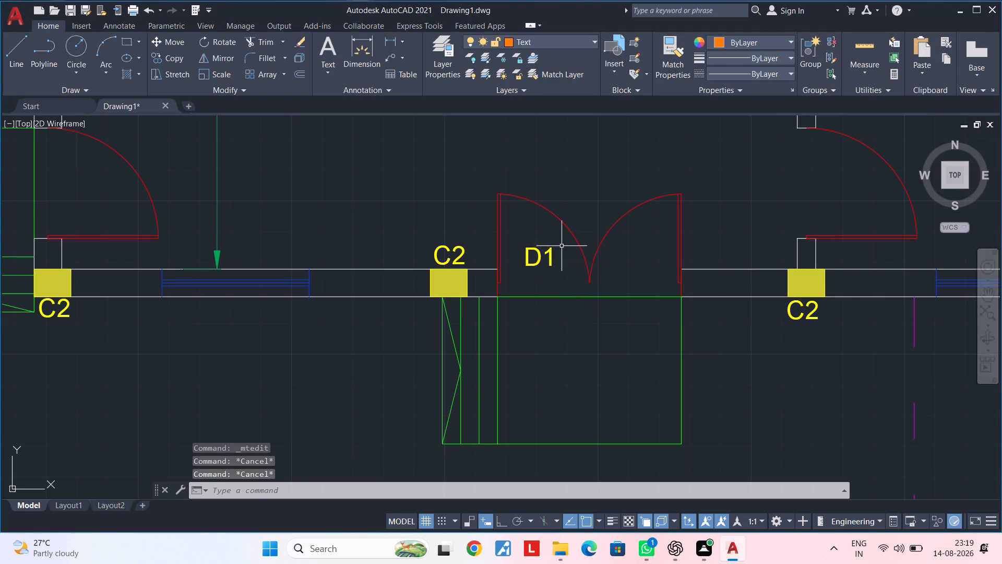
Move the D1 label at the double entrance door to the Text layer.
{"action": "left_click", "coordinate": [561, 246]}
{"action": "left_click", "coordinate": [526, 269]}
{"action": "left_click", "coordinate": [546, 40]}
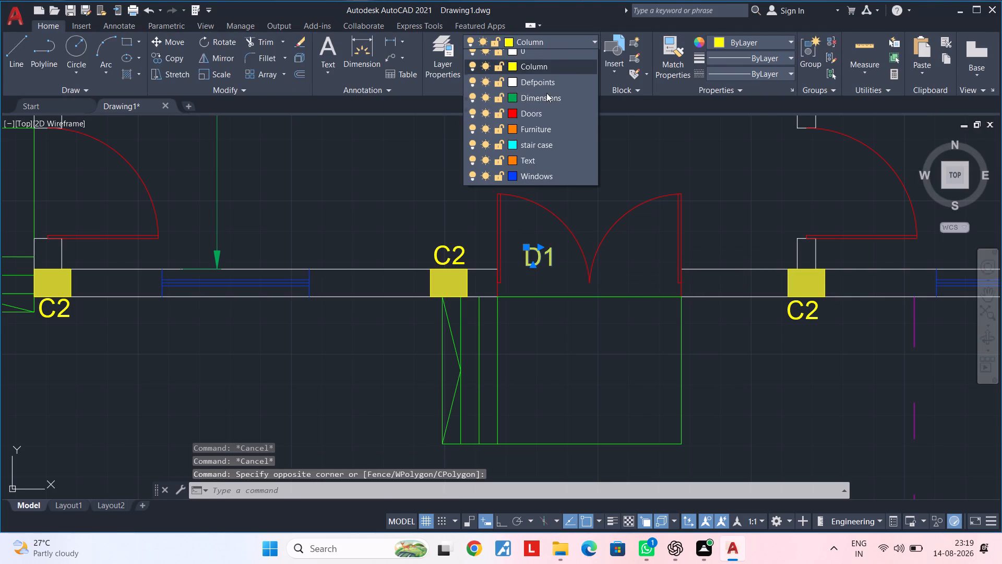
{"action": "left_click", "coordinate": [538, 164]}
{"action": "key", "text": "Escape"}
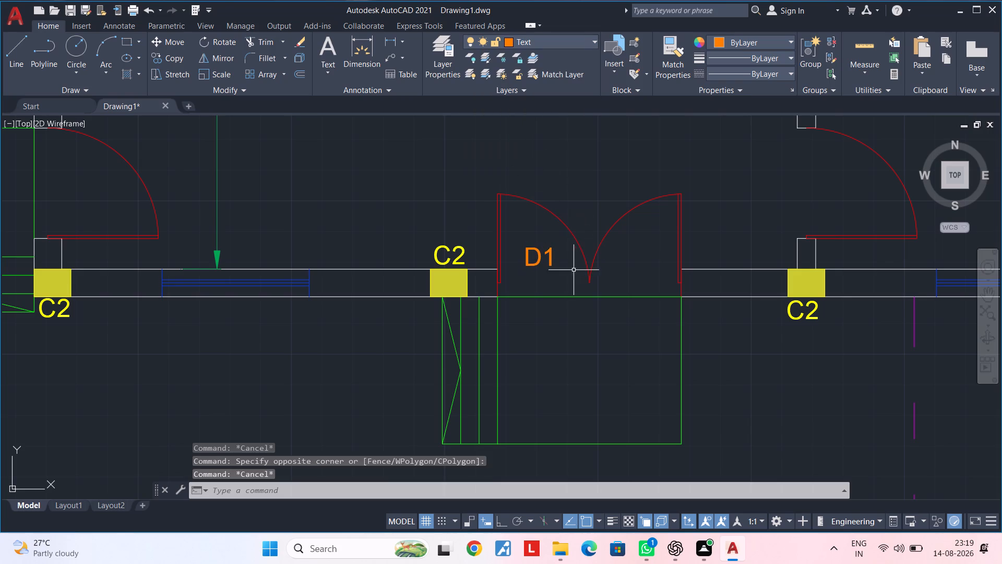
{"action": "key", "text": "Escape"}
Copy the D1 label to the 10'-6" room's west door and the 20' room's exterior west door, placing each in the door opening.
{"action": "left_click", "coordinate": [556, 249]}
{"action": "left_click", "coordinate": [523, 269]}
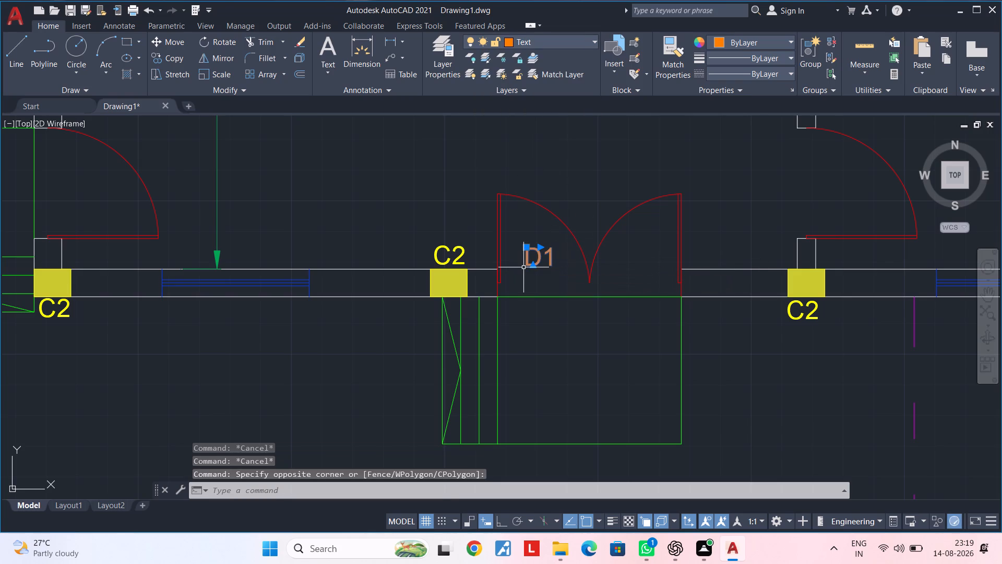
{"action": "key", "text": "c"}
{"action": "key", "text": "o"}
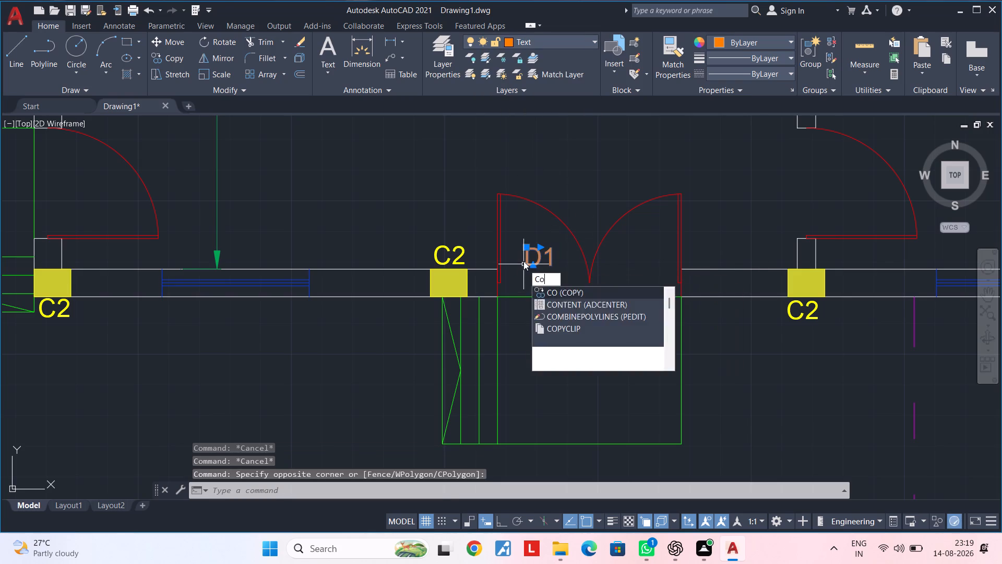
{"action": "key", "text": "space"}
{"action": "left_click", "coordinate": [527, 249]}
{"action": "middle_click_drag", "start_coordinate": [790, 203], "coordinate": [705, 204]}
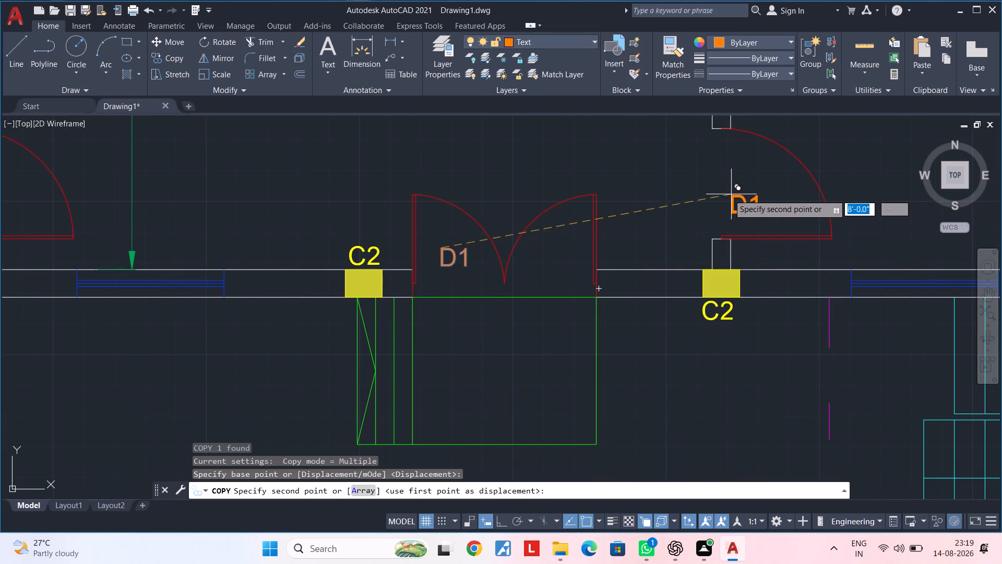
{"action": "left_click", "coordinate": [717, 181]}
{"action": "scroll", "coordinate": [657, 227], "scroll_direction": "down", "scroll_amount": 1}
{"action": "middle_click_drag", "start_coordinate": [657, 227], "coordinate": [873, 225]}
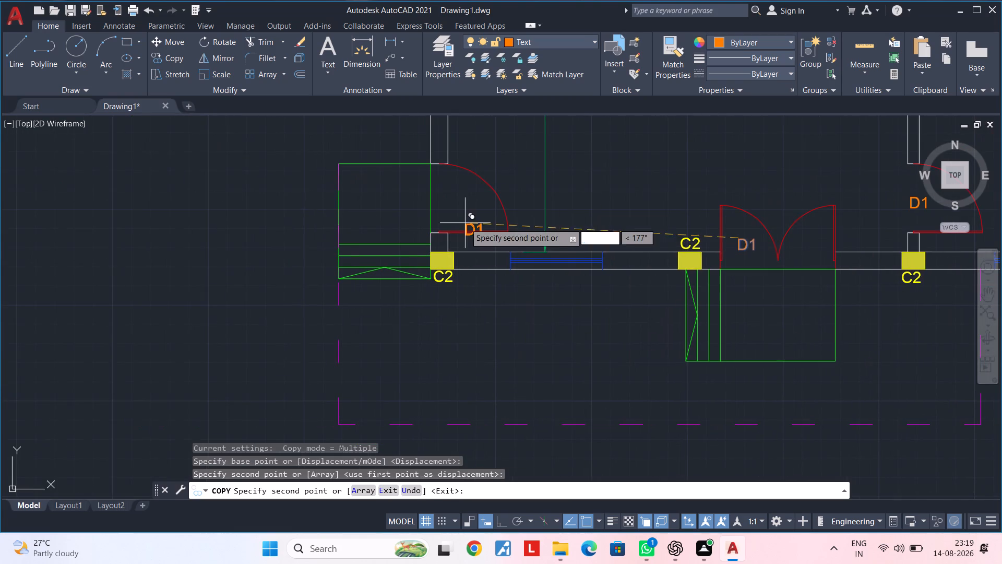
{"action": "scroll", "coordinate": [497, 222], "scroll_direction": "down", "scroll_amount": 1}
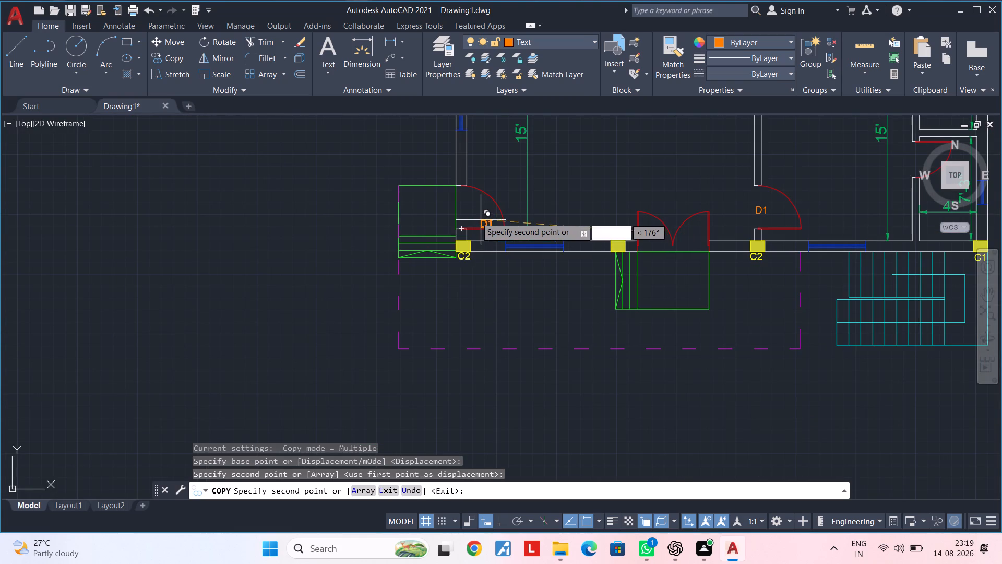
{"action": "scroll", "coordinate": [456, 207], "scroll_direction": "up", "scroll_amount": 2}
{"action": "left_click", "coordinate": [467, 205]}
Place D1 copies in the door openings of the two 4' wide rooms on the east side, southern one first.
{"action": "scroll", "coordinate": [529, 219], "scroll_direction": "down", "scroll_amount": 2}
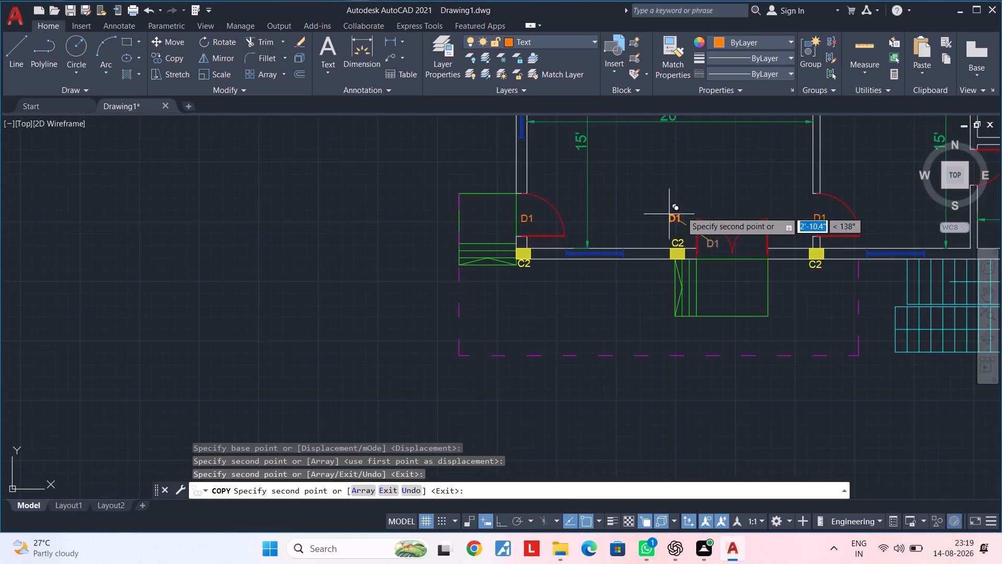
{"action": "middle_click_drag", "start_coordinate": [681, 210], "coordinate": [337, 248]}
{"action": "scroll", "coordinate": [611, 205], "scroll_direction": "up", "scroll_amount": 2}
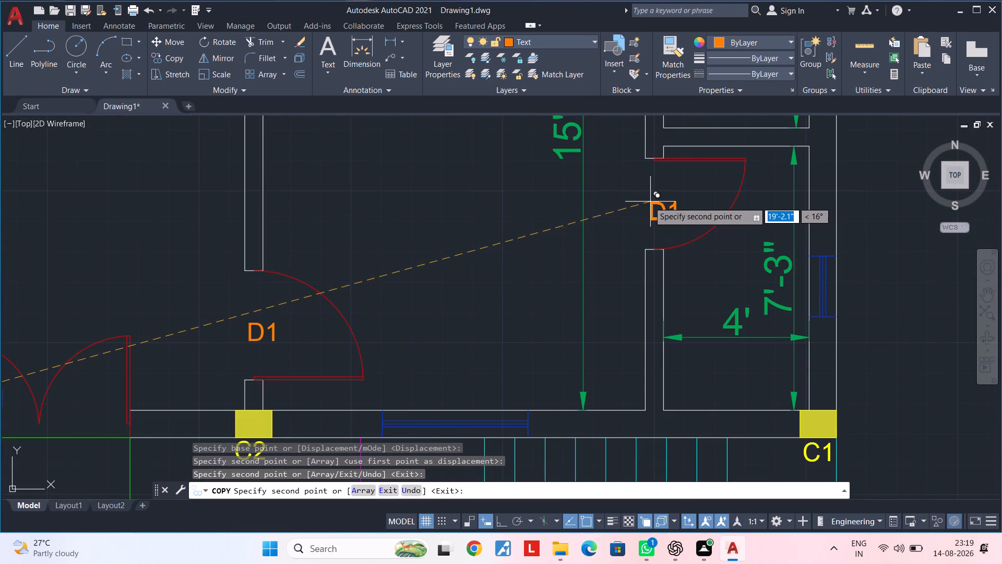
{"action": "left_click", "coordinate": [645, 202]}
{"action": "scroll", "coordinate": [667, 198], "scroll_direction": "down", "scroll_amount": 1}
{"action": "middle_click_drag", "start_coordinate": [667, 198], "coordinate": [626, 339]}
{"action": "middle_click_drag", "start_coordinate": [656, 174], "coordinate": [644, 291]}
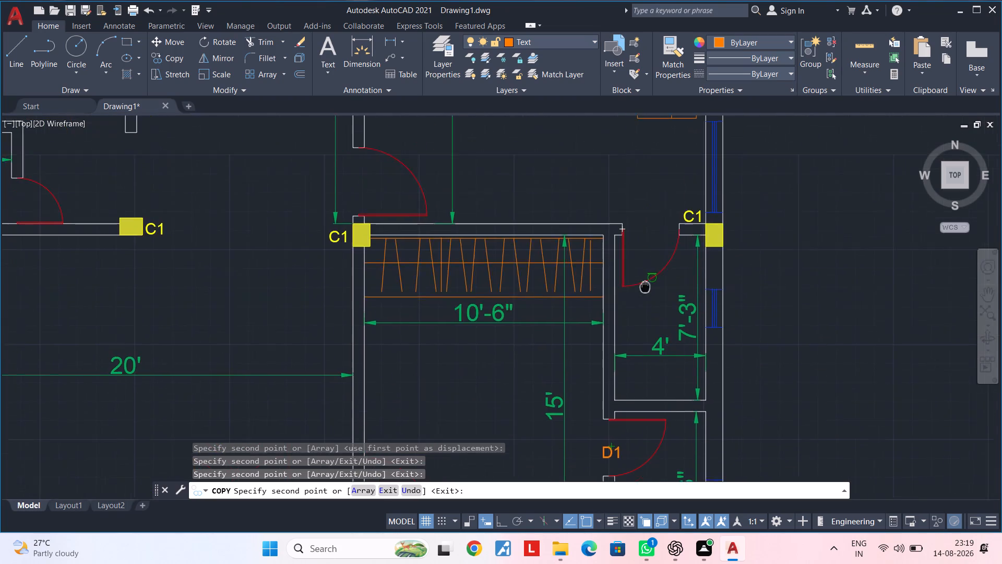
{"action": "middle_click_drag", "start_coordinate": [644, 291], "coordinate": [643, 293]}
{"action": "scroll", "coordinate": [638, 252], "scroll_direction": "up", "scroll_amount": 1}
{"action": "left_click", "coordinate": [638, 232]}
Place D1 copies in the door openings of the northeast 15' room and the small 5' by 4' room.
{"action": "scroll", "coordinate": [607, 265], "scroll_direction": "down", "scroll_amount": 2}
{"action": "middle_click_drag", "start_coordinate": [542, 273], "coordinate": [546, 273]}
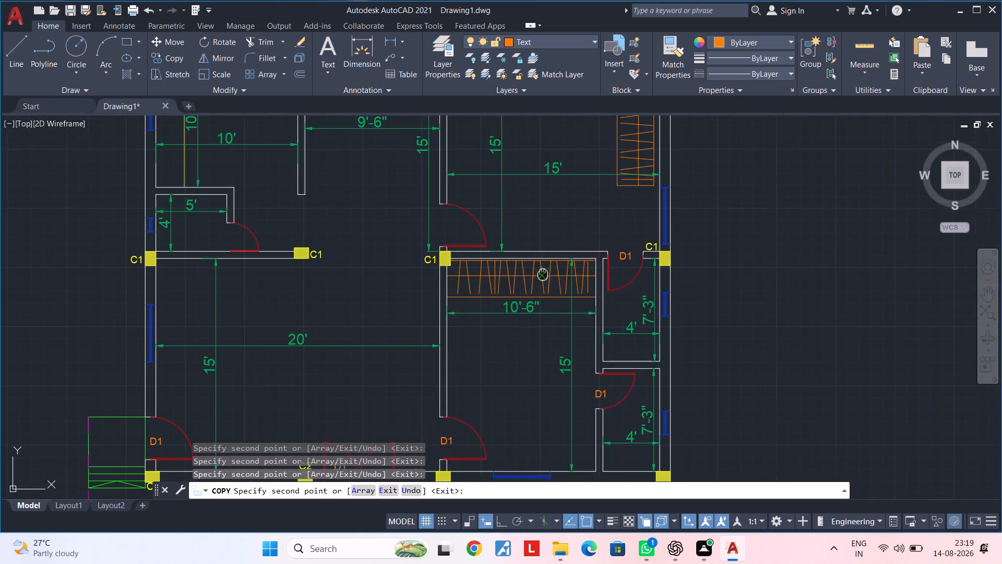
{"action": "middle_click_drag", "start_coordinate": [546, 273], "coordinate": [743, 229]}
{"action": "scroll", "coordinate": [629, 178], "scroll_direction": "up", "scroll_amount": 2}
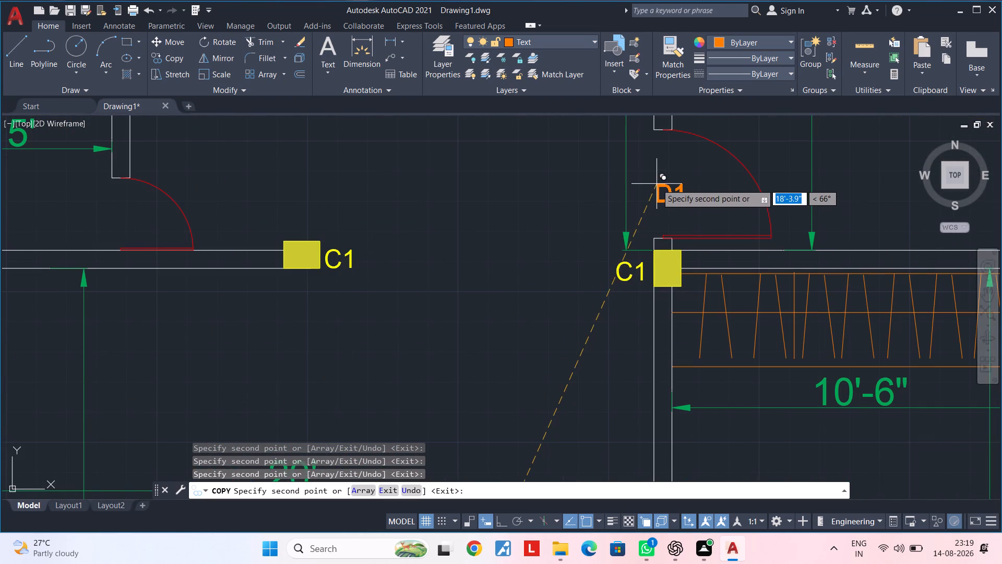
{"action": "left_click", "coordinate": [657, 184]}
{"action": "middle_click_drag", "start_coordinate": [545, 241], "coordinate": [867, 218]}
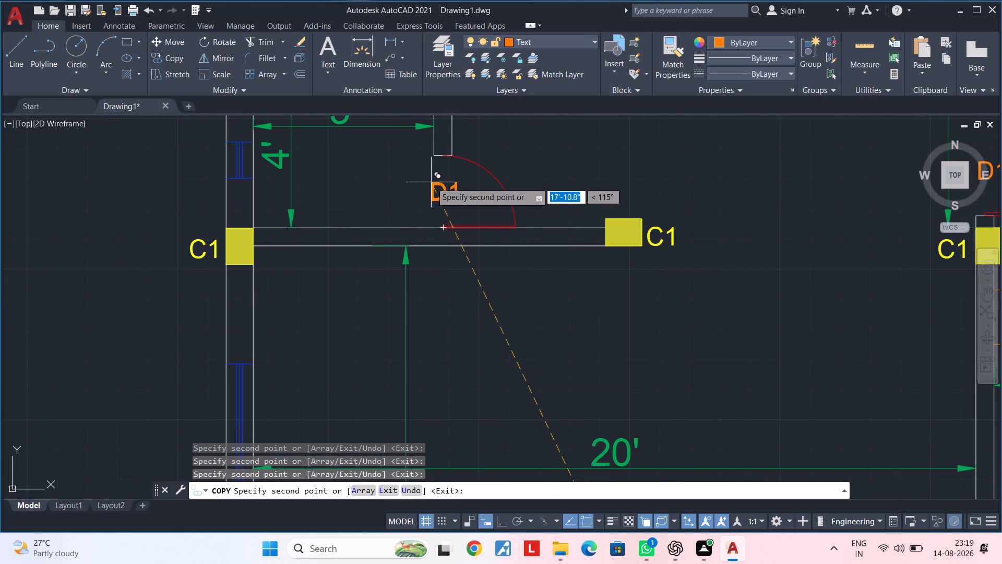
{"action": "left_click", "coordinate": [431, 182]}
Place a D1 copy just below the 20' room's south window and end the Copy command.
{"action": "scroll", "coordinate": [517, 184], "scroll_direction": "down", "scroll_amount": 3}
{"action": "middle_click_drag", "start_coordinate": [567, 172], "coordinate": [518, 281]}
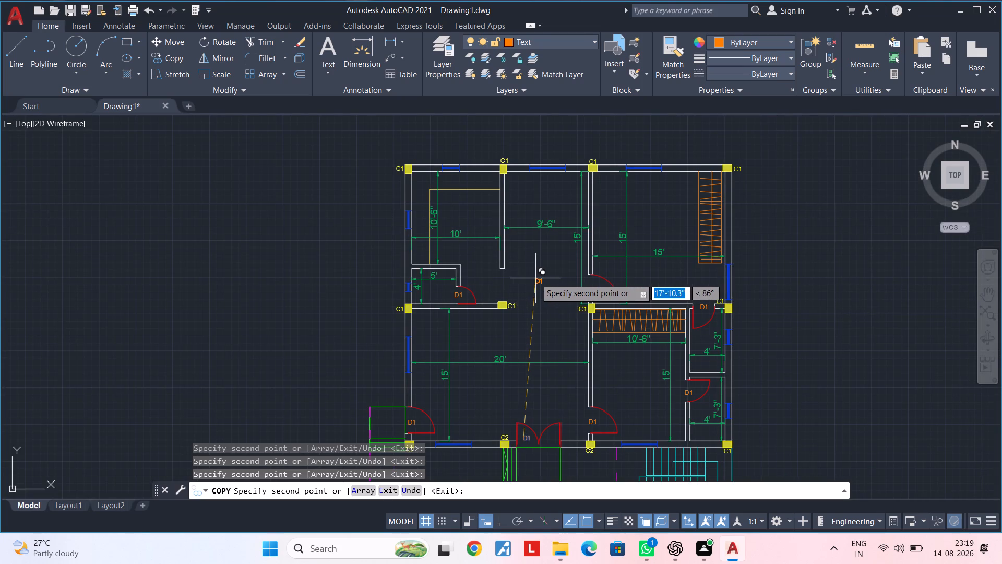
{"action": "middle_click_drag", "start_coordinate": [535, 311], "coordinate": [524, 253]}
{"action": "middle_click_drag", "start_coordinate": [524, 255], "coordinate": [535, 293]}
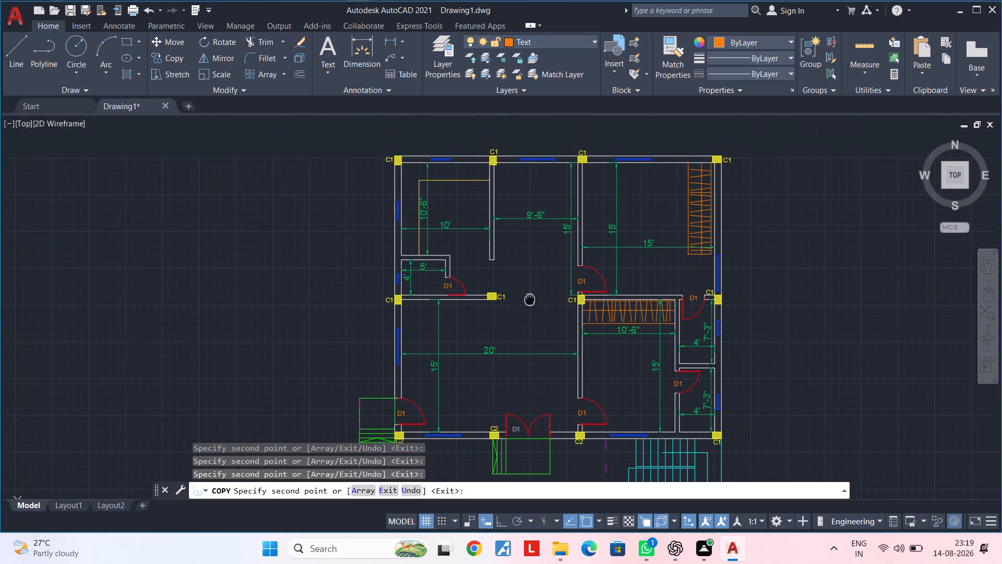
{"action": "middle_click_drag", "start_coordinate": [535, 293], "coordinate": [571, 211]}
{"action": "scroll", "coordinate": [472, 359], "scroll_direction": "up", "scroll_amount": 4}
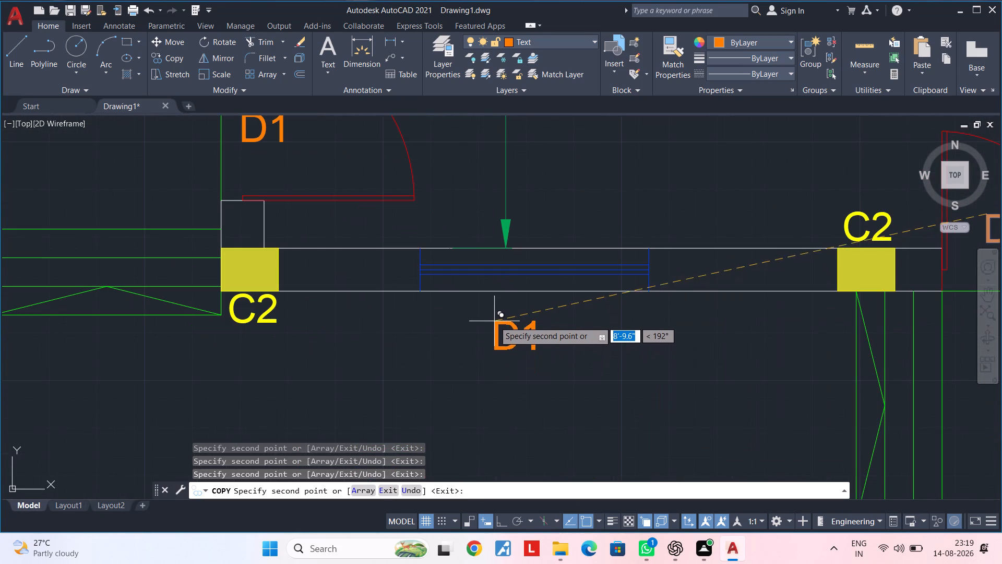
{"action": "left_click", "coordinate": [494, 316]}
{"action": "key", "text": "Escape"}
{"action": "key", "text": "Escape"}
{"action": "key", "text": "Escape"}
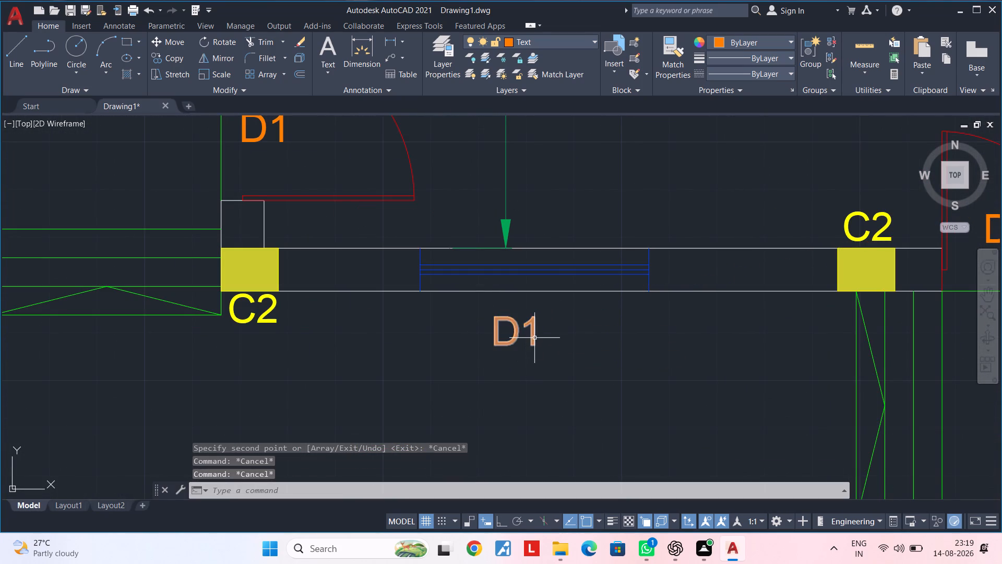
Change the text of the label below the 20' room's south window to W1.
{"action": "double_click", "coordinate": [533, 335]}
{"action": "left_click", "coordinate": [536, 332]}
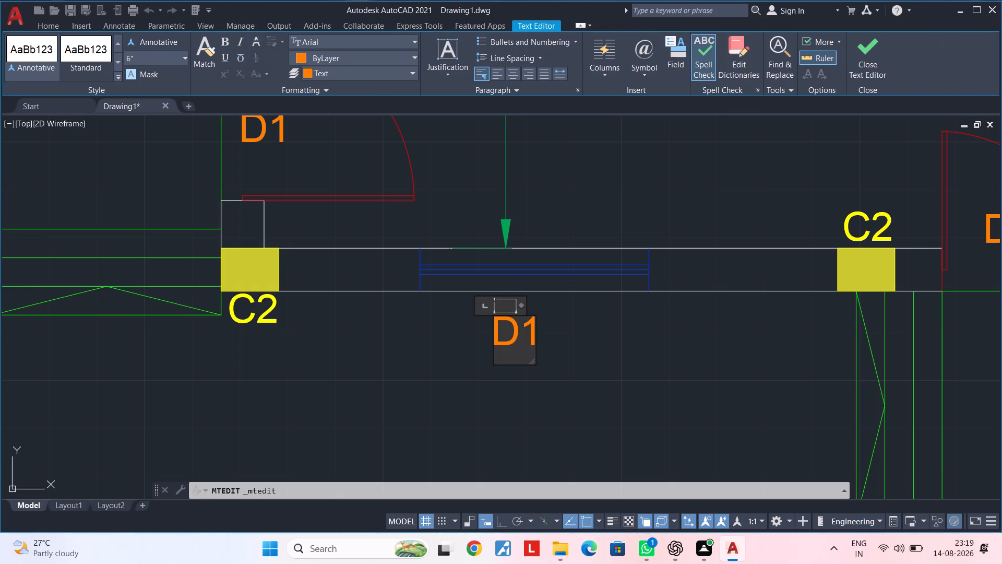
{"action": "key", "text": "BackSpace"}
{"action": "key", "text": "BackSpace"}
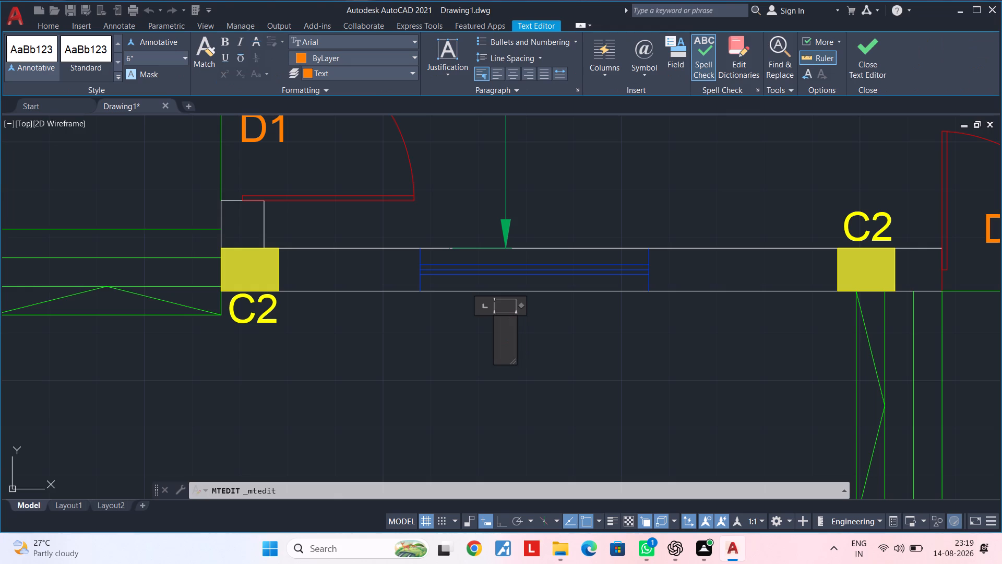
{"action": "type", "text": "W1"}
{"action": "left_click", "coordinate": [555, 350]}
{"action": "key", "text": "Escape"}
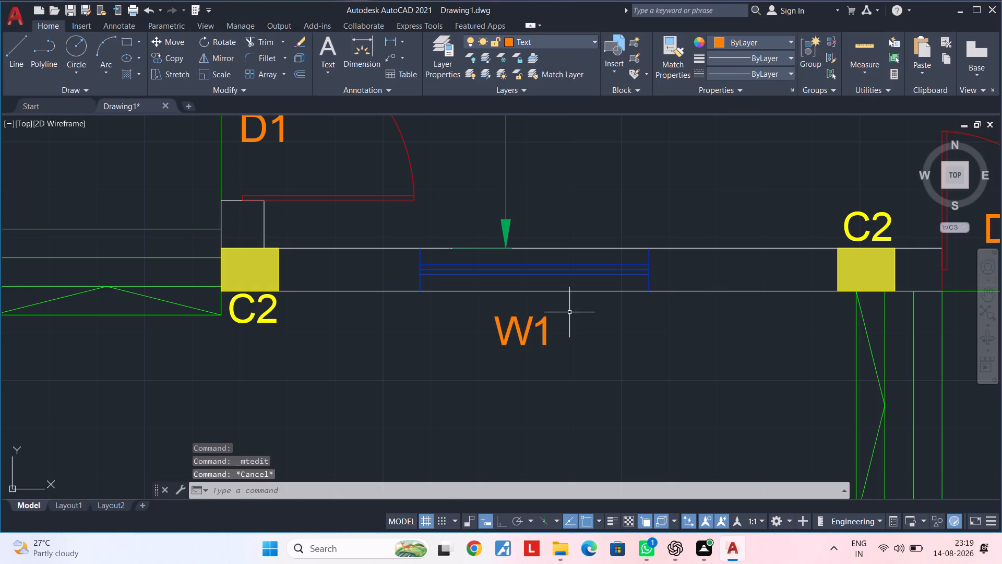
Copy the W1 label and place a copy just below the 10'-6" room's south window.
{"action": "left_click", "coordinate": [569, 307]}
{"action": "left_click", "coordinate": [474, 361]}
{"action": "type", "text": "co"}
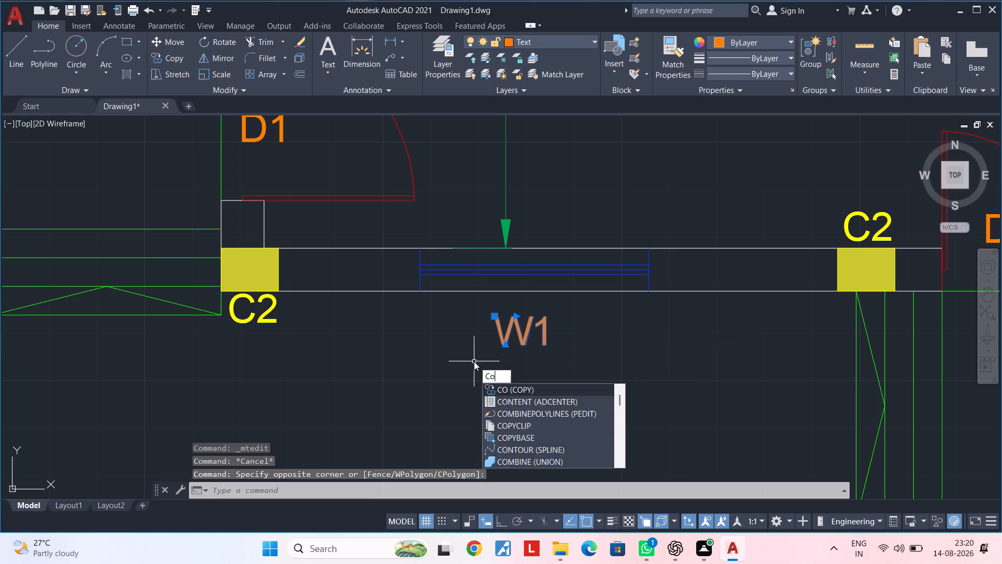
{"action": "key", "text": "space"}
{"action": "left_click", "coordinate": [524, 339]}
{"action": "scroll", "coordinate": [571, 374], "scroll_direction": "down", "scroll_amount": 2}
{"action": "middle_click_drag", "start_coordinate": [638, 385], "coordinate": [263, 354]}
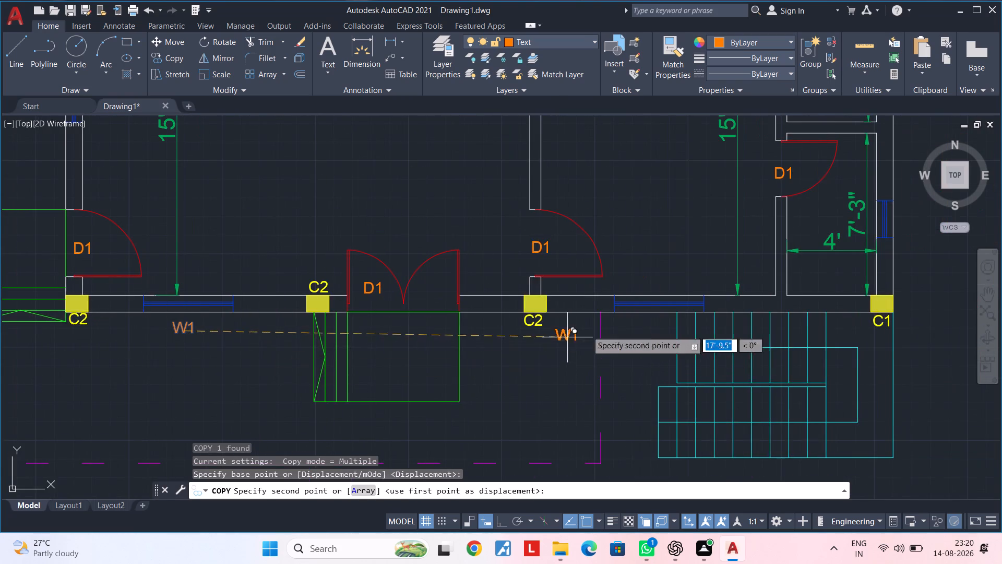
{"action": "scroll", "coordinate": [647, 326], "scroll_direction": "up", "scroll_amount": 1}
{"action": "left_click", "coordinate": [650, 323]}
Place another W1 copy just east of the northeast 15' room's east wall window.
{"action": "middle_click_drag", "start_coordinate": [675, 352], "coordinate": [183, 363]}
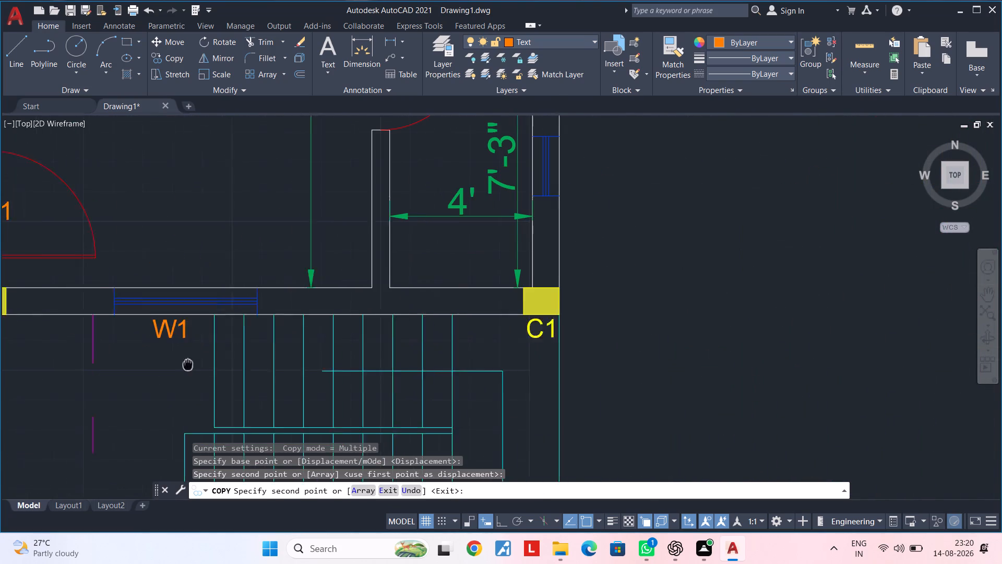
{"action": "middle_click_drag", "start_coordinate": [183, 363], "coordinate": [183, 363]}
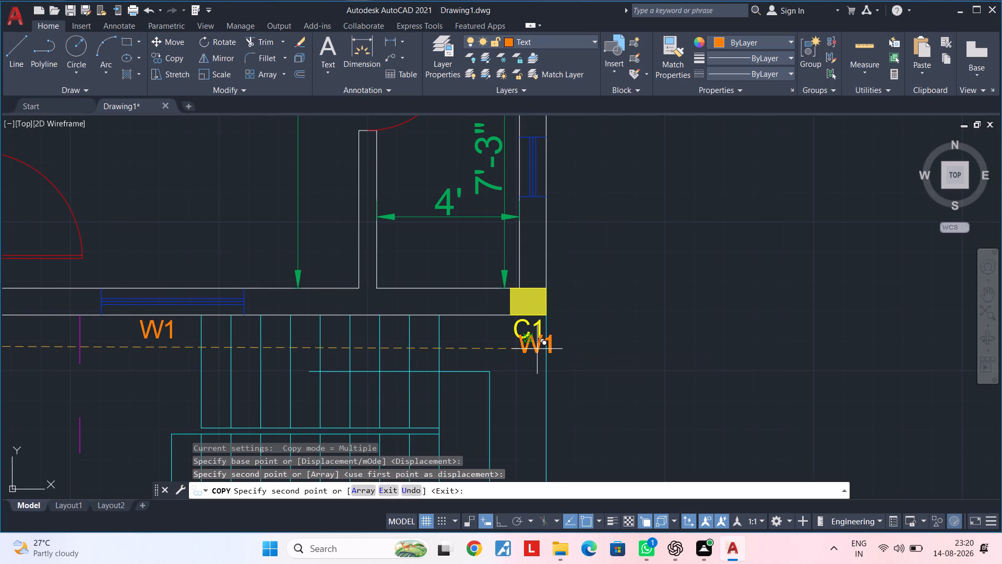
{"action": "middle_click_drag", "start_coordinate": [579, 238], "coordinate": [583, 420]}
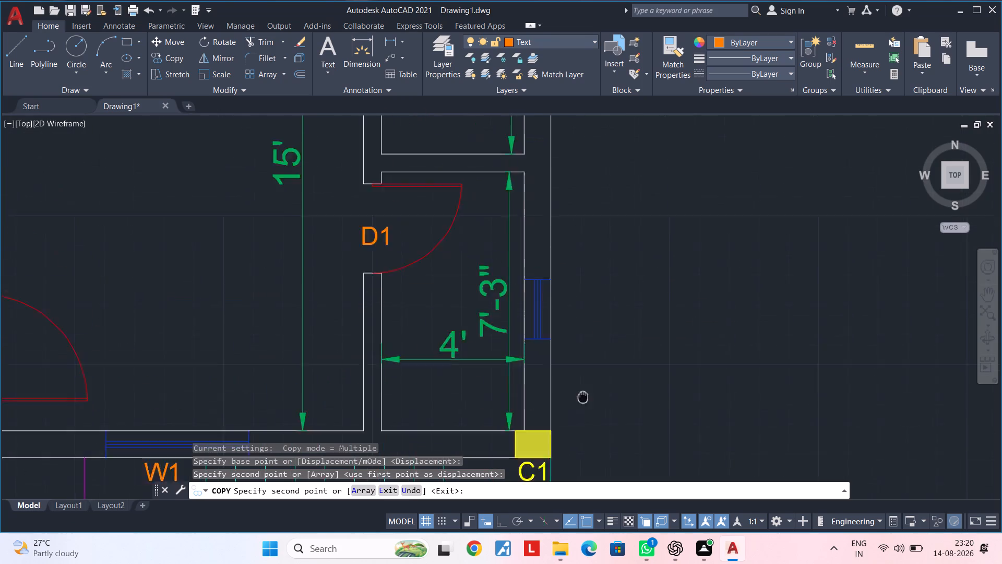
{"action": "middle_click_drag", "start_coordinate": [583, 420], "coordinate": [583, 424]}
{"action": "scroll", "coordinate": [594, 348], "scroll_direction": "down", "scroll_amount": 1}
{"action": "middle_click_drag", "start_coordinate": [614, 249], "coordinate": [609, 392]}
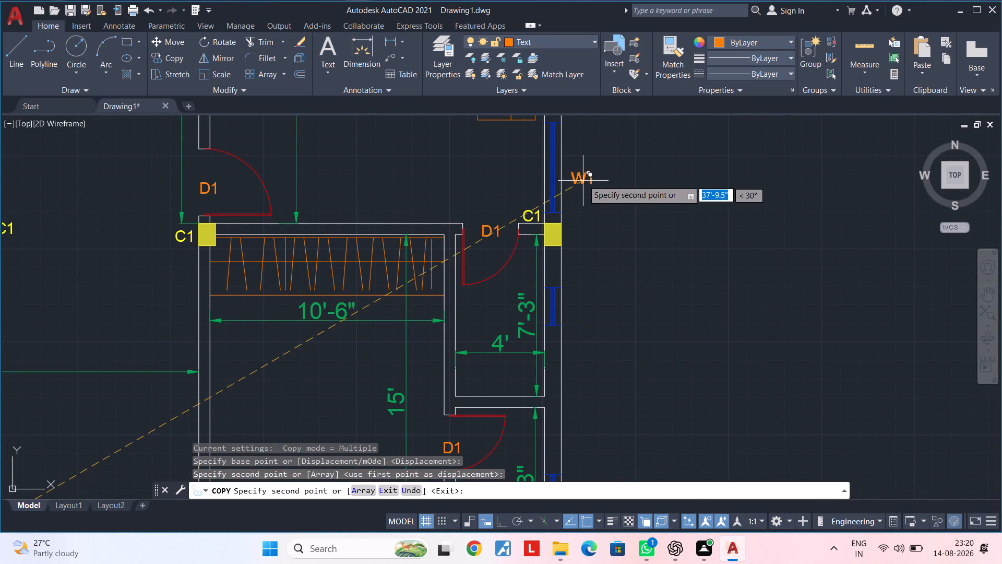
{"action": "left_click", "coordinate": [581, 175]}
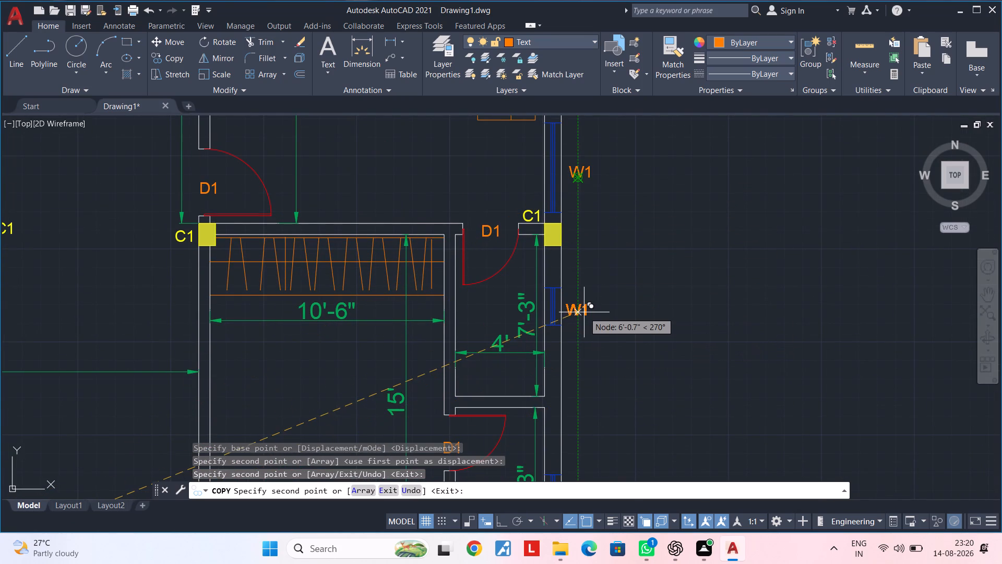
Place a W1 copy just east of the northern 4' by 7'-3" room's east wall window.
{"action": "left_click", "coordinate": [584, 312]}
Place W1 copies just above the north wall windows of the 15', 9'-6" and 10' rooms and end the Copy command.
{"action": "middle_click_drag", "start_coordinate": [618, 225], "coordinate": [612, 404]}
{"action": "scroll", "coordinate": [628, 248], "scroll_direction": "down", "scroll_amount": 2}
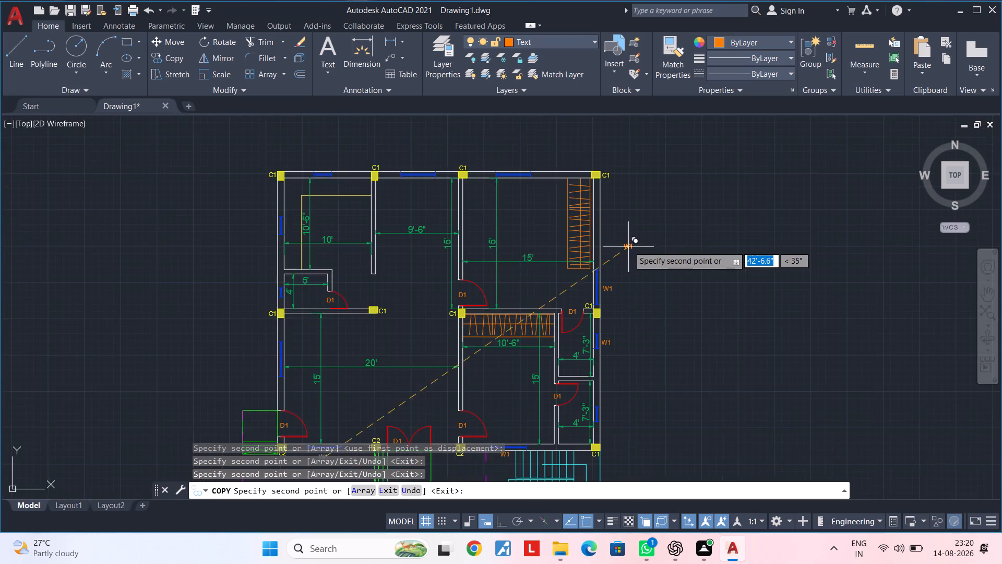
{"action": "middle_click_drag", "start_coordinate": [628, 246], "coordinate": [630, 331]}
{"action": "scroll", "coordinate": [519, 253], "scroll_direction": "up", "scroll_amount": 2}
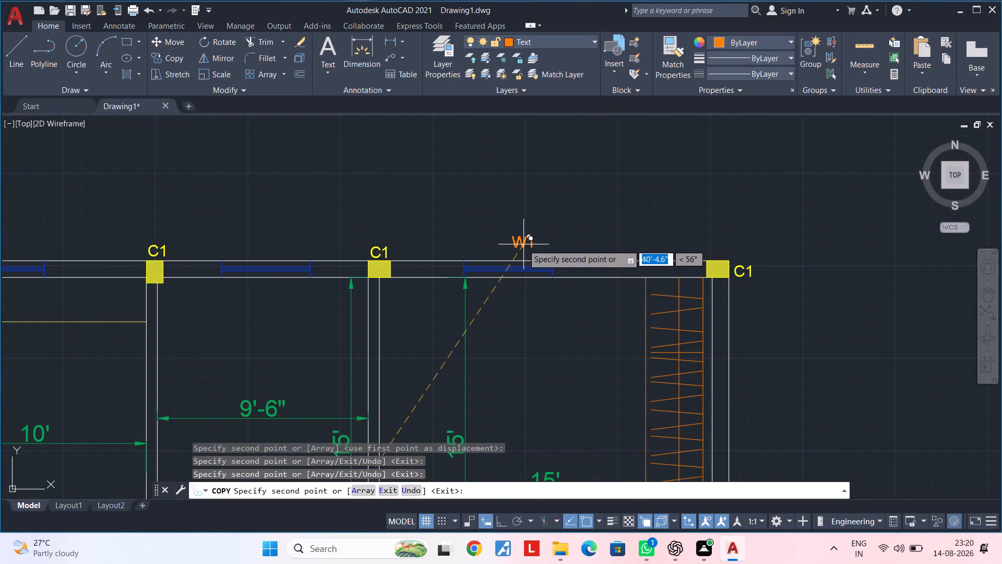
{"action": "left_click", "coordinate": [517, 246]}
{"action": "middle_click_drag", "start_coordinate": [565, 234], "coordinate": [802, 207]}
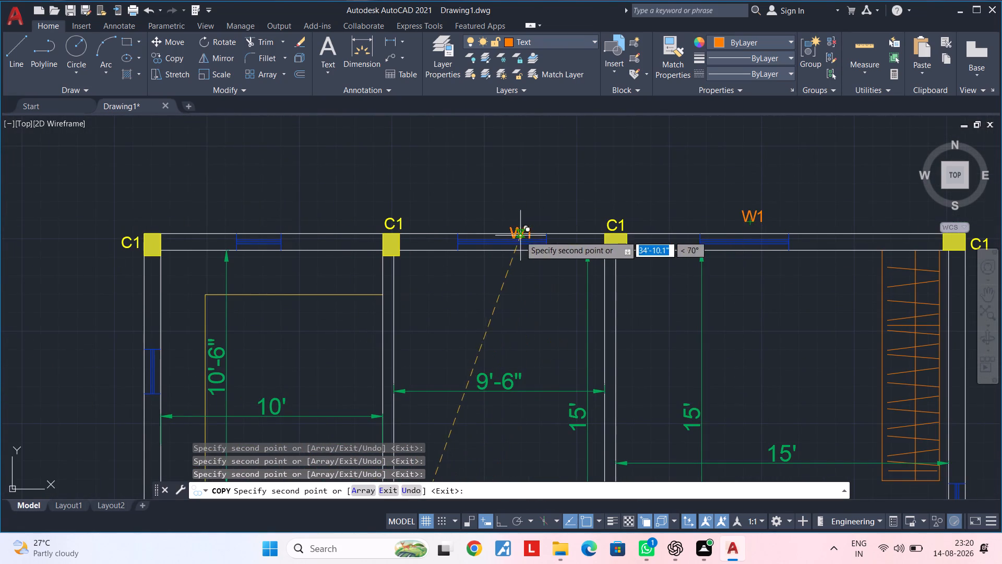
{"action": "left_click", "coordinate": [511, 225]}
{"action": "middle_click_drag", "start_coordinate": [482, 223], "coordinate": [806, 210]}
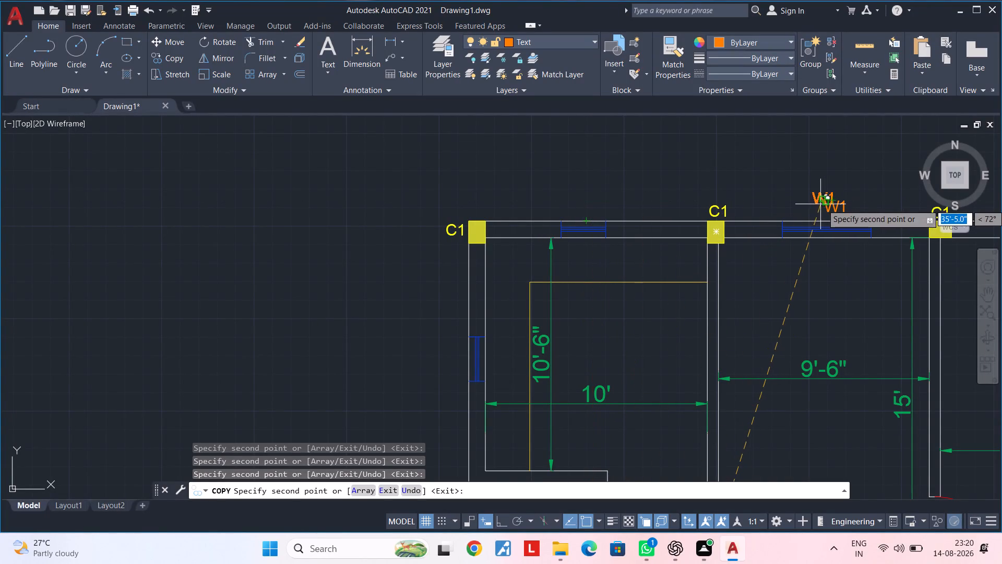
{"action": "left_click", "coordinate": [588, 206]}
{"action": "middle_click_drag", "start_coordinate": [567, 261], "coordinate": [727, 185]}
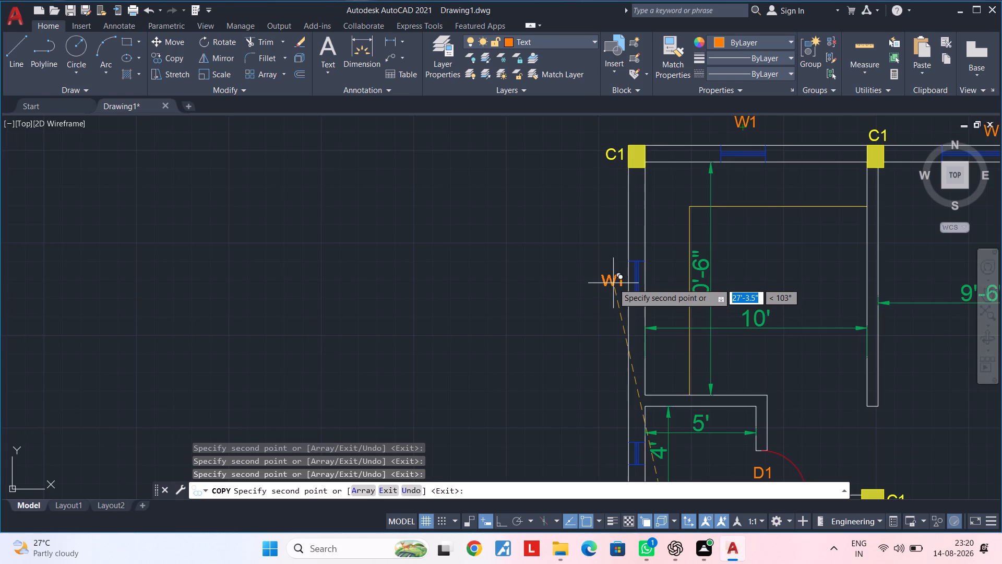
{"action": "scroll", "coordinate": [613, 283], "scroll_direction": "up", "scroll_amount": 1}
{"action": "scroll", "coordinate": [613, 289], "scroll_direction": "down", "scroll_amount": 1}
{"action": "middle_click_drag", "start_coordinate": [611, 311], "coordinate": [588, 184]}
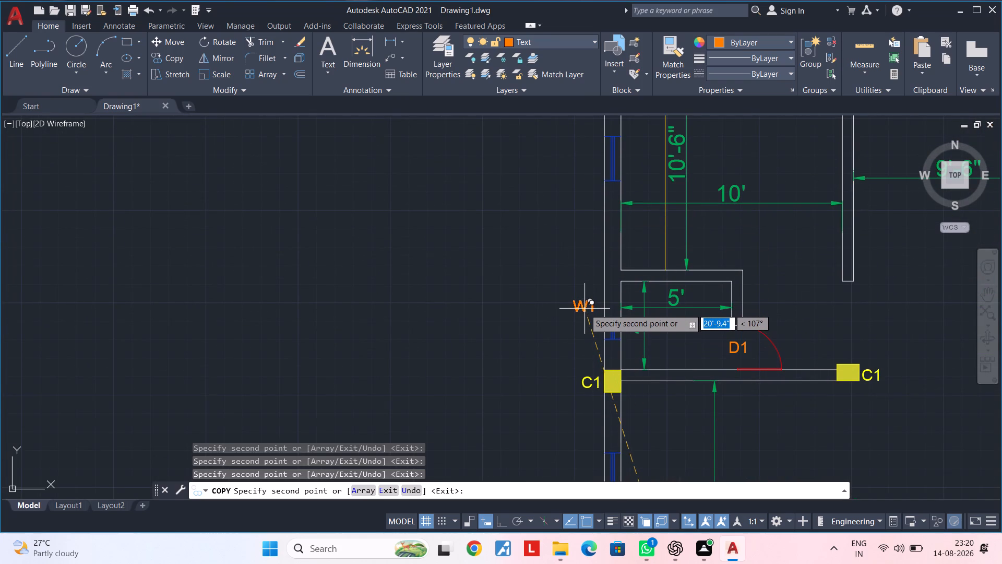
{"action": "middle_click_drag", "start_coordinate": [586, 312], "coordinate": [590, 215]}
{"action": "key", "text": "Escape"}
{"action": "key", "text": "Escape"}
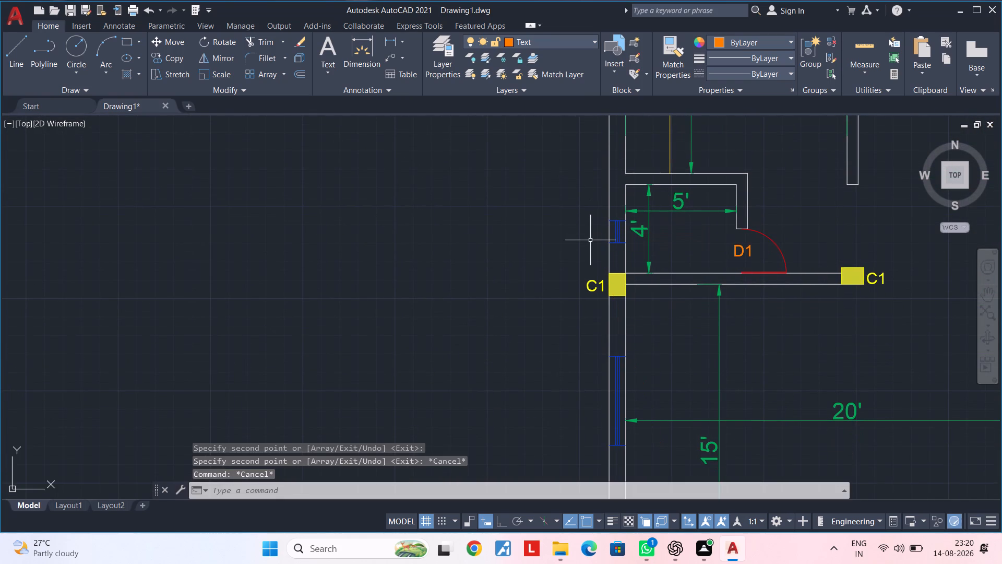
Copy the W1 label below the 20' room's south window to just west of that room's west wall window.
{"action": "middle_click_drag", "start_coordinate": [590, 249], "coordinate": [590, 154]}
{"action": "middle_click_drag", "start_coordinate": [589, 251], "coordinate": [586, 213]}
{"action": "scroll", "coordinate": [574, 238], "scroll_direction": "down", "scroll_amount": 1}
{"action": "middle_click_drag", "start_coordinate": [582, 258], "coordinate": [548, 190]}
{"action": "left_click", "coordinate": [632, 343]}
{"action": "key", "text": "c"}
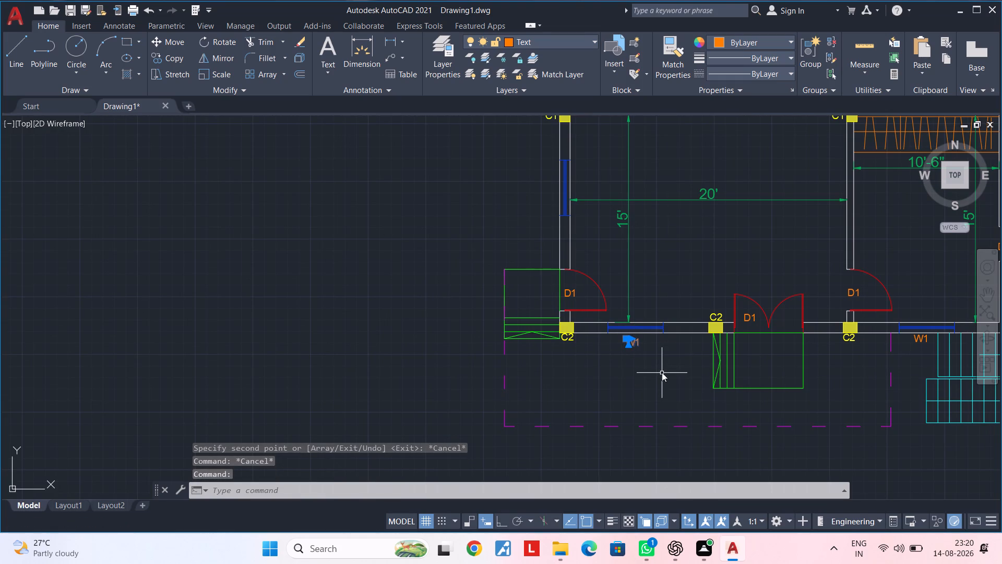
{"action": "key", "text": "o"}
{"action": "key", "text": "space"}
{"action": "left_click", "coordinate": [645, 352]}
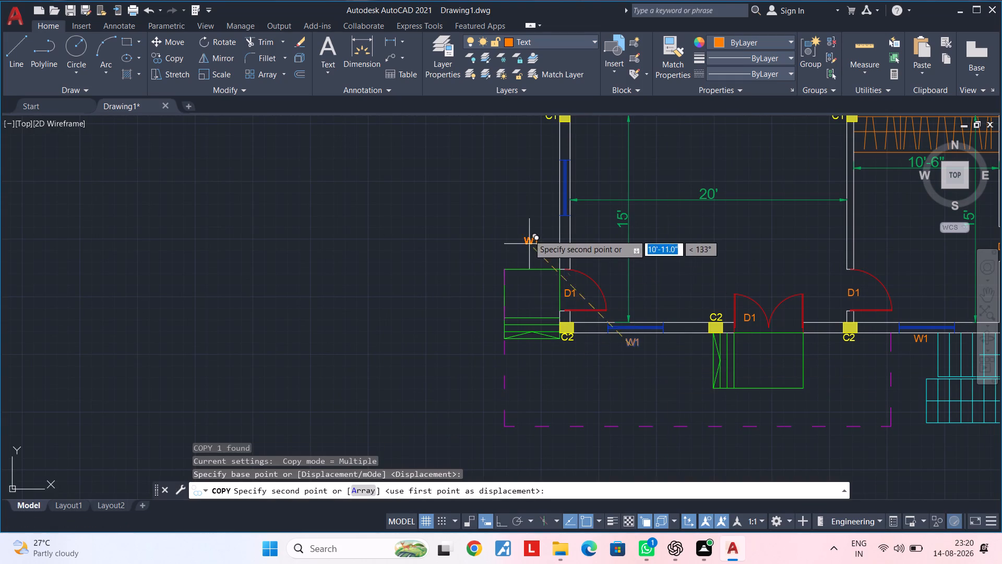
{"action": "scroll", "coordinate": [547, 194], "scroll_direction": "up", "scroll_amount": 1}
{"action": "left_click", "coordinate": [547, 194]}
{"action": "key", "text": "Escape"}
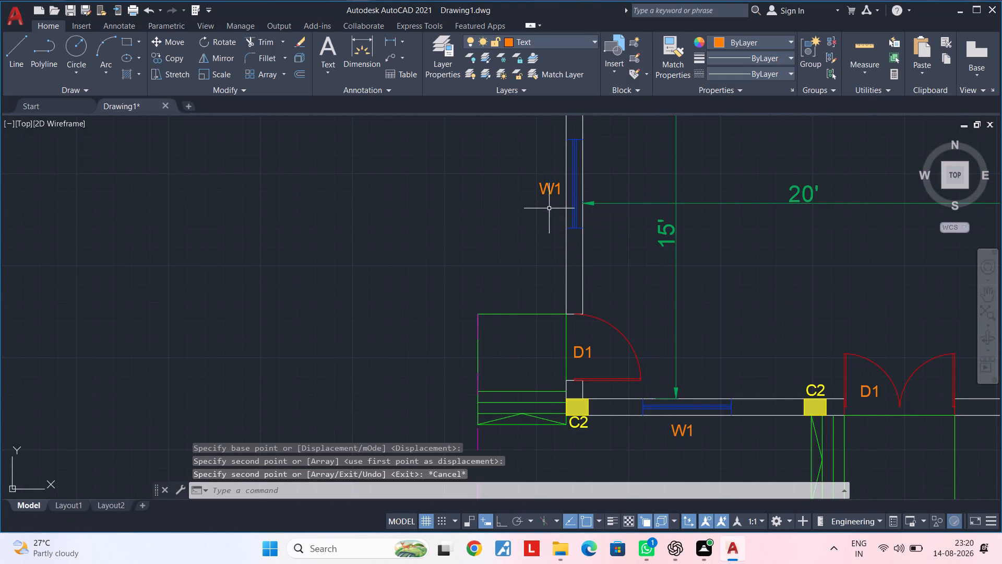
{"action": "key", "text": "Escape"}
Change the text of the label beside the 20' room's west window to W7.
{"action": "double_click", "coordinate": [559, 190]}
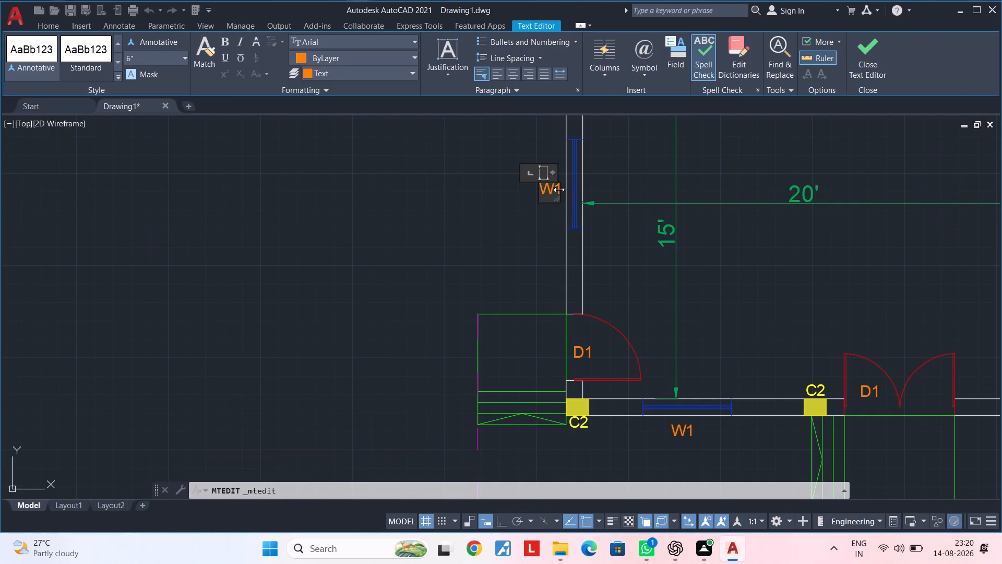
{"action": "key", "text": "BackSpace"}
{"action": "key", "text": "7"}
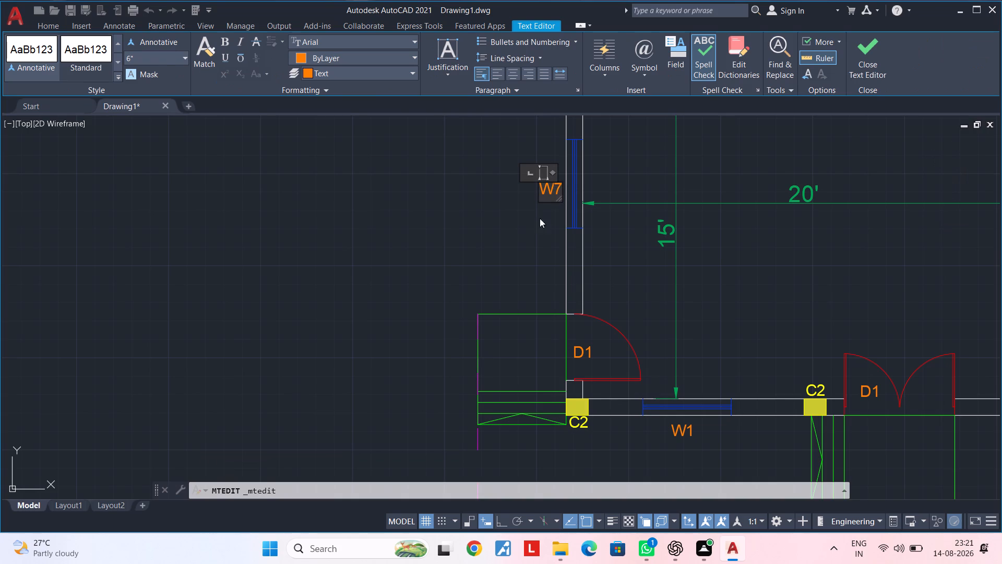
{"action": "left_click", "coordinate": [540, 218]}
Change the text of the label below the 10'-6" room's south window to W2.
{"action": "scroll", "coordinate": [545, 123], "scroll_direction": "down", "scroll_amount": 2}
{"action": "middle_click_drag", "start_coordinate": [540, 161], "coordinate": [481, 296]}
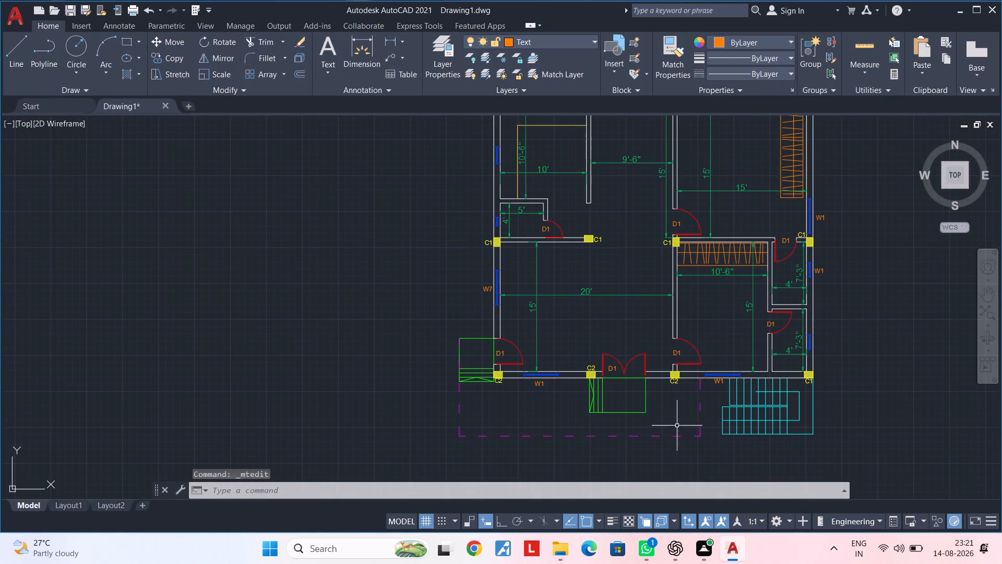
{"action": "middle_click_drag", "start_coordinate": [692, 405], "coordinate": [546, 402]}
{"action": "scroll", "coordinate": [588, 389], "scroll_direction": "up", "scroll_amount": 3}
{"action": "double_click", "coordinate": [558, 356]}
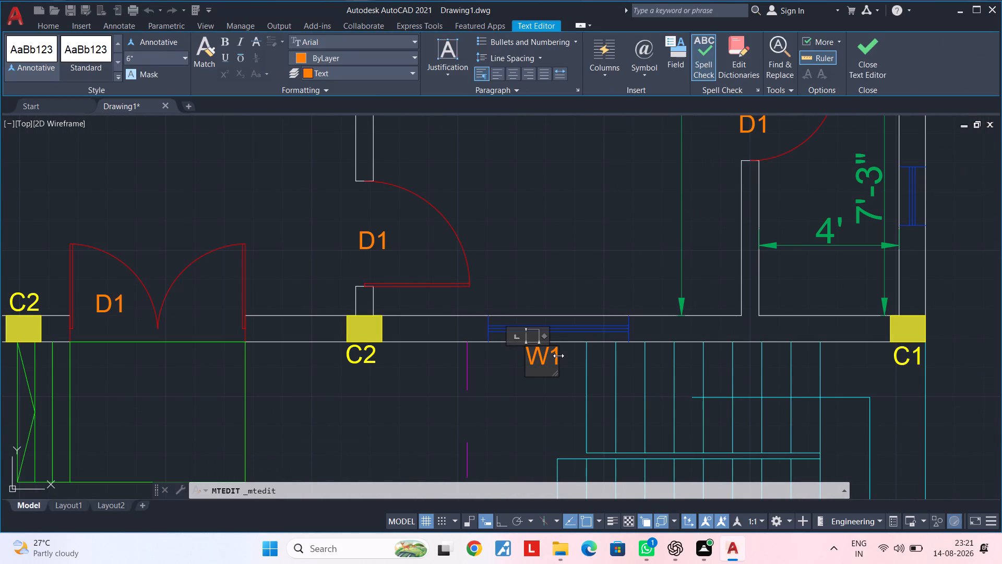
{"action": "key", "text": "BackSpace"}
{"action": "key", "text": "2"}
{"action": "left_click", "coordinate": [549, 390]}
Turn on Ortho mode and rotate the W1 label beside the northern 7'-3" room's east window 90° to read vertically.
{"action": "middle_click_drag", "start_coordinate": [567, 394], "coordinate": [328, 454]}
{"action": "scroll", "coordinate": [700, 325], "scroll_direction": "down", "scroll_amount": 2}
{"action": "middle_click_drag", "start_coordinate": [716, 307], "coordinate": [675, 367]}
{"action": "middle_click_drag", "start_coordinate": [672, 273], "coordinate": [640, 336]}
{"action": "scroll", "coordinate": [650, 326], "scroll_direction": "up", "scroll_amount": 1}
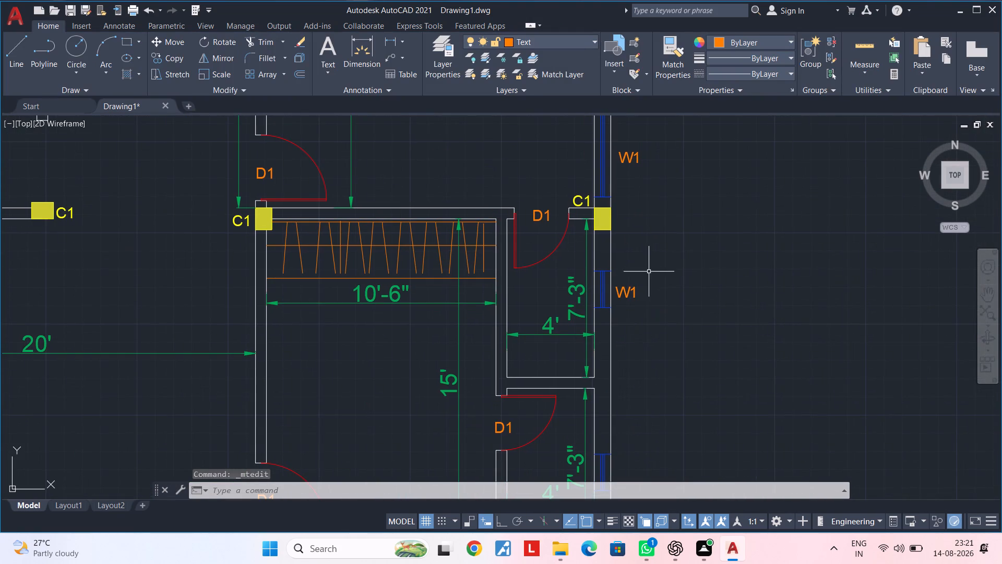
{"action": "left_click", "coordinate": [651, 269]}
{"action": "left_click", "coordinate": [618, 316]}
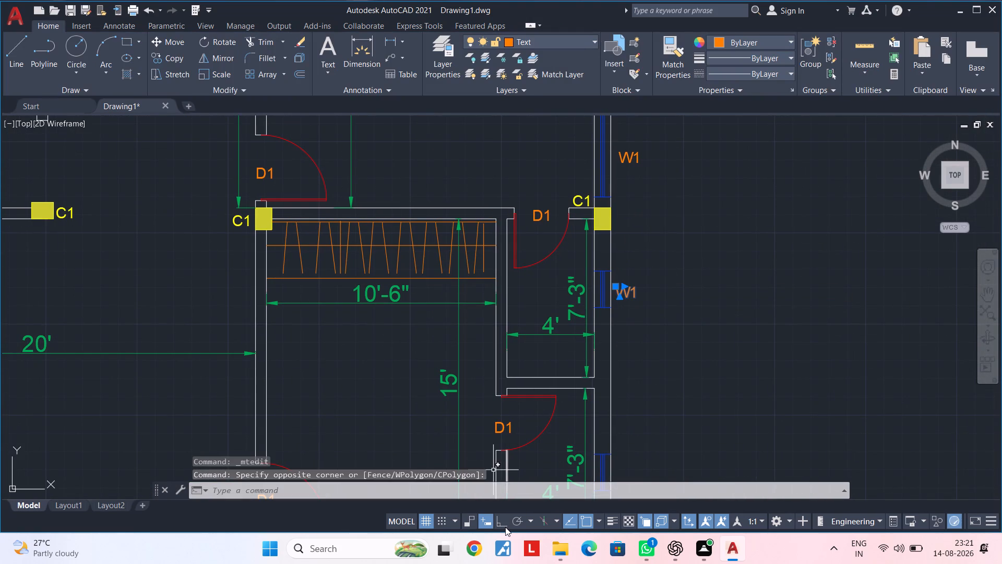
{"action": "left_click", "coordinate": [503, 527]}
{"action": "key", "text": "r"}
{"action": "key", "text": "o"}
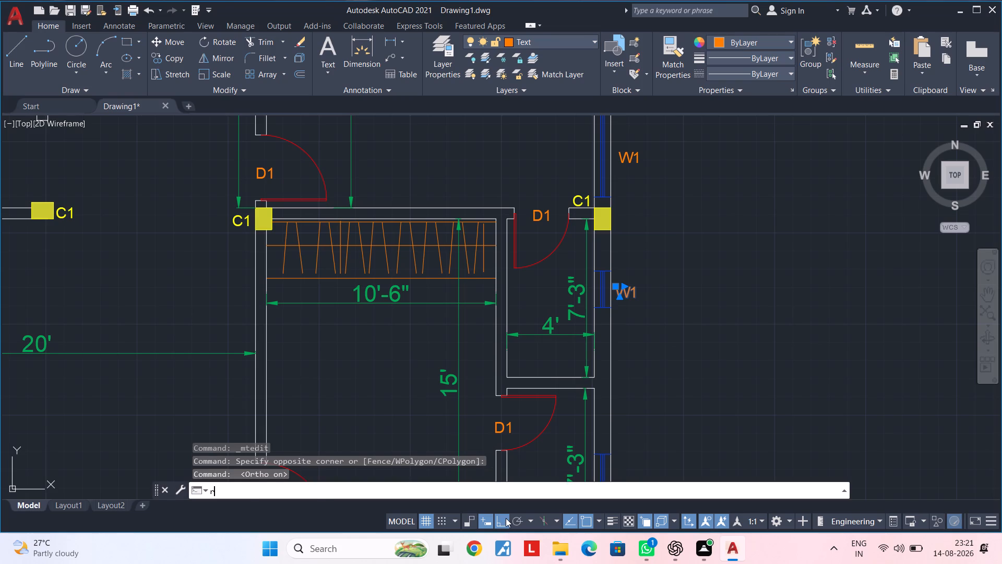
{"action": "key", "text": "space"}
{"action": "left_click", "coordinate": [637, 299]}
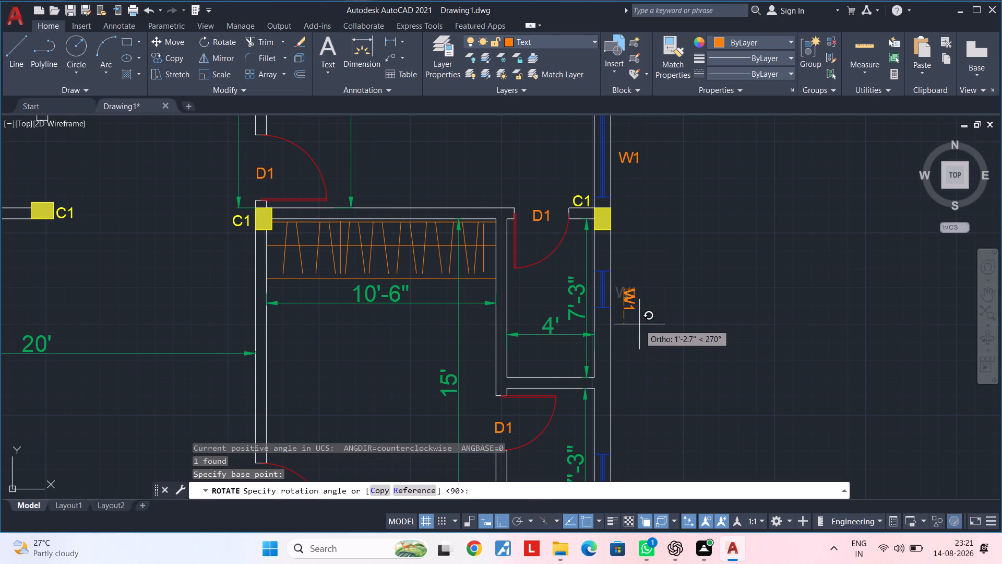
{"action": "left_click", "coordinate": [641, 250]}
{"action": "key", "text": "Escape"}
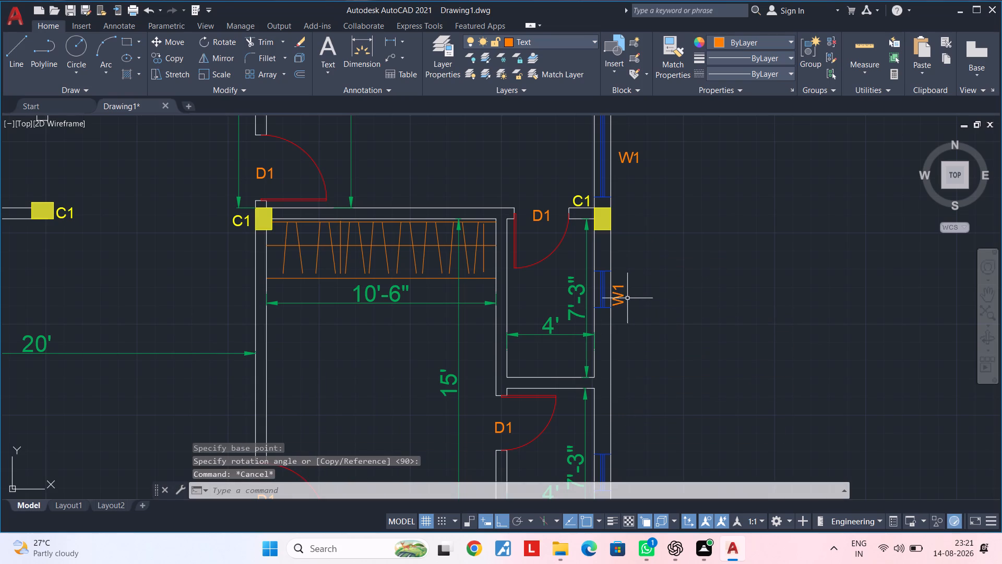
Move the vertical W1 label slightly east, away from the northern 7'-3" room's window.
{"action": "left_click", "coordinate": [618, 298]}
{"action": "key", "text": "m"}
{"action": "key", "text": "space"}
{"action": "left_click", "coordinate": [631, 297]}
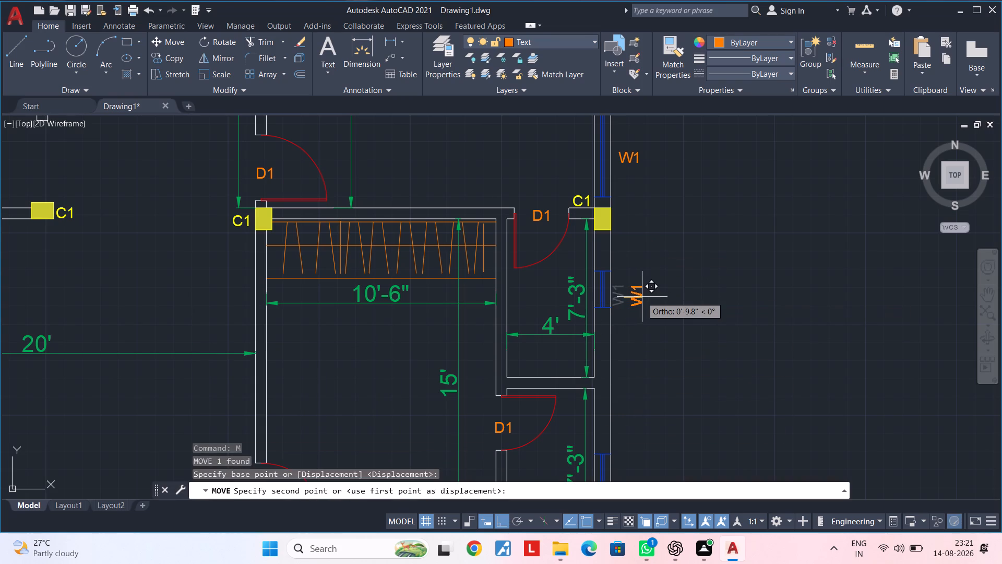
{"action": "left_click", "coordinate": [635, 293]}
{"action": "key", "text": "Escape"}
{"action": "left_click", "coordinate": [645, 279]}
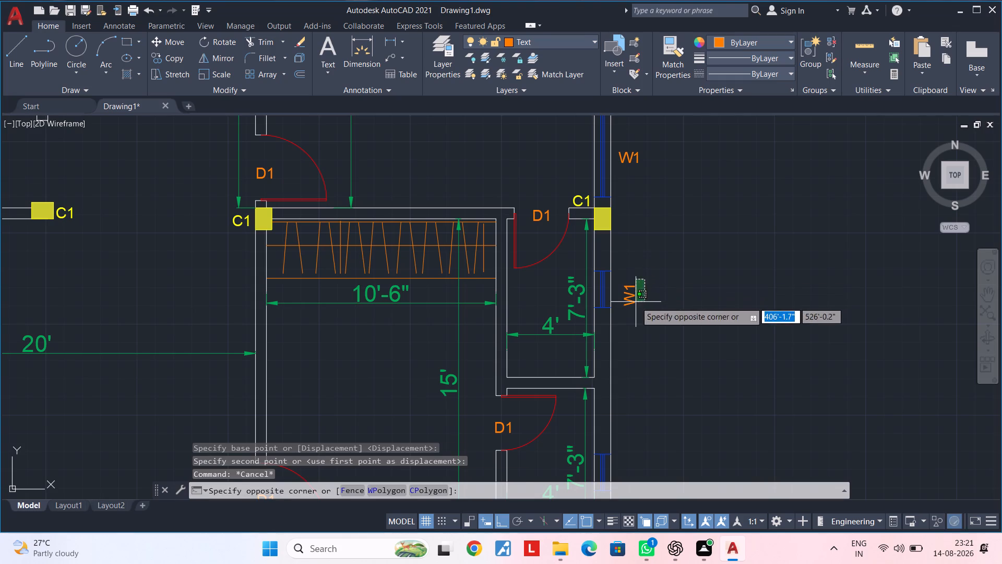
{"action": "key", "text": "Escape"}
Clear the W1 text from the vertical label beside the northern 7'-3" room's window and widen its text frame.
{"action": "double_click", "coordinate": [632, 300]}
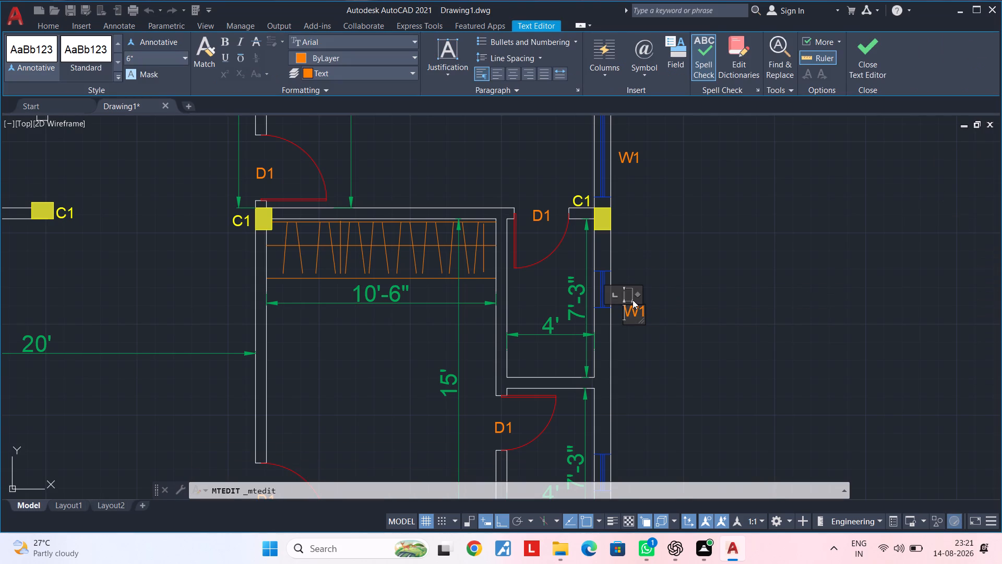
{"action": "key", "text": "Right"}
{"action": "key", "text": "Right"}
{"action": "key", "text": "Left"}
{"action": "key", "text": "Left"}
{"action": "key", "text": "ctrl+v"}
{"action": "key", "text": "ctrl+v"}
{"action": "key", "text": "BackSpace"}
{"action": "key", "text": "Right"}
{"action": "key", "text": "Right"}
{"action": "key", "text": "BackSpace"}
{"action": "key", "text": "BackSpace"}
{"action": "key", "text": "ctrl+k"}
{"action": "key", "text": "ctrl+v"}
{"action": "left_click_drag", "start_coordinate": [636, 293], "coordinate": [664, 293]}
Enter VW4 as the text of the emptied vertical label beside the northern 7'-3" room's east window.
{"action": "key", "text": "ctrl+k"}
{"action": "left_click", "coordinate": [645, 308]}
{"action": "key", "text": "shift+k"}
{"action": "key", "text": "shift+v"}
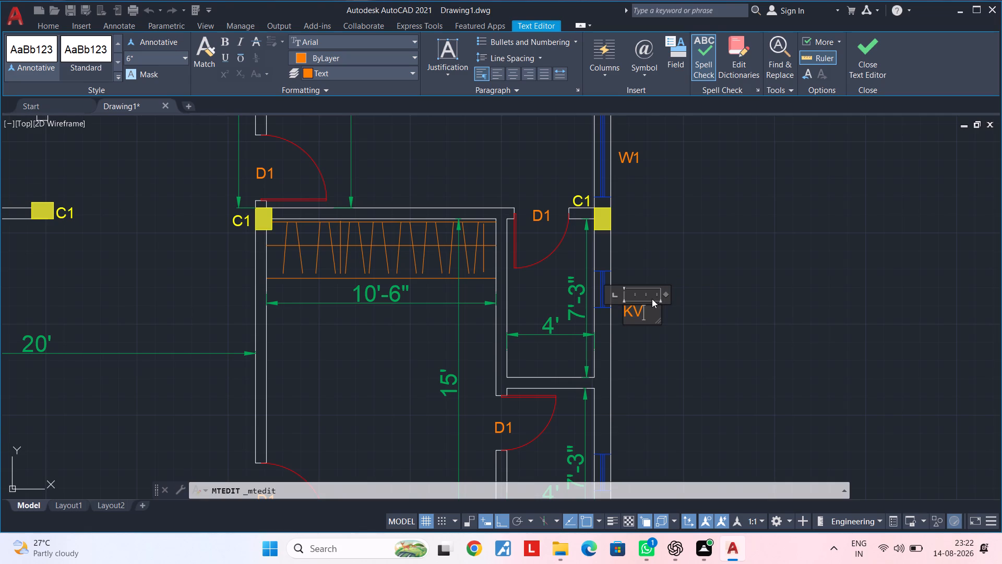
{"action": "key", "text": "BackSpace"}
{"action": "key", "text": "BackSpace"}
{"action": "key", "text": "shift+v"}
{"action": "key", "text": "shift+w"}
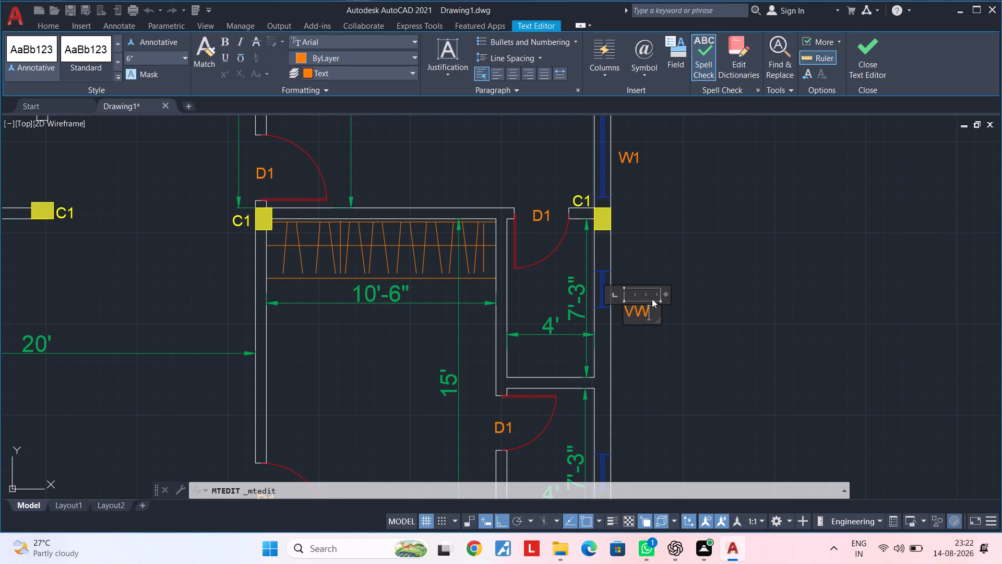
{"action": "key", "text": "4"}
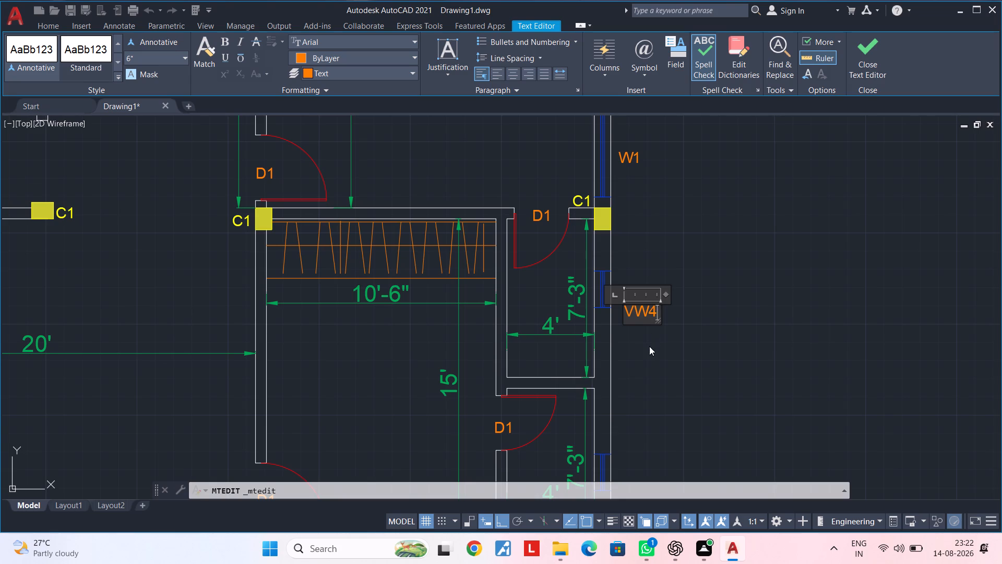
{"action": "left_click", "coordinate": [649, 346]}
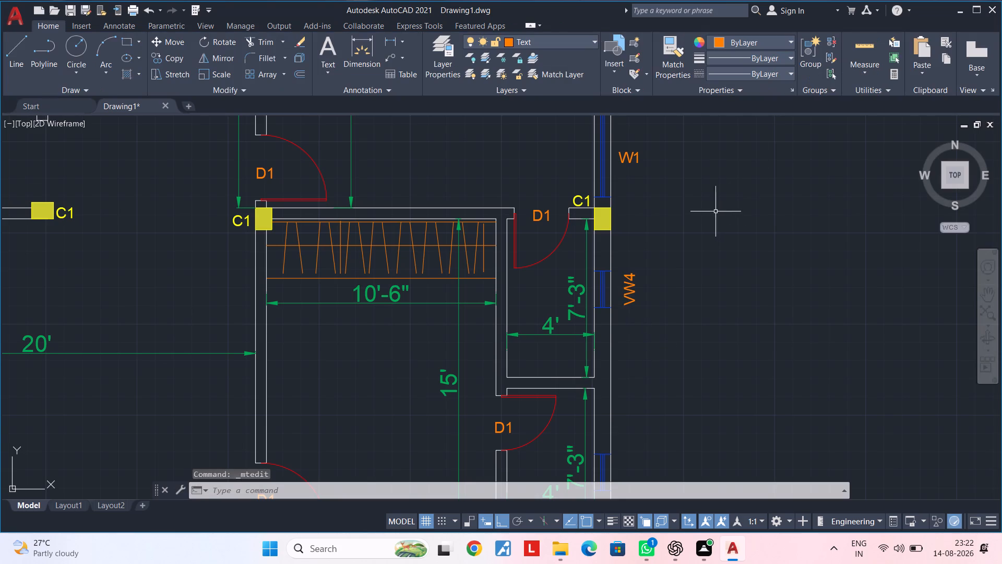
Change the vertical label beside the northern 7'-3" room's east window to VW3.
{"action": "middle_click_drag", "start_coordinate": [697, 211], "coordinate": [677, 329]}
{"action": "scroll", "coordinate": [667, 319], "scroll_direction": "down", "scroll_amount": 1}
{"action": "middle_click_drag", "start_coordinate": [667, 319], "coordinate": [662, 225]}
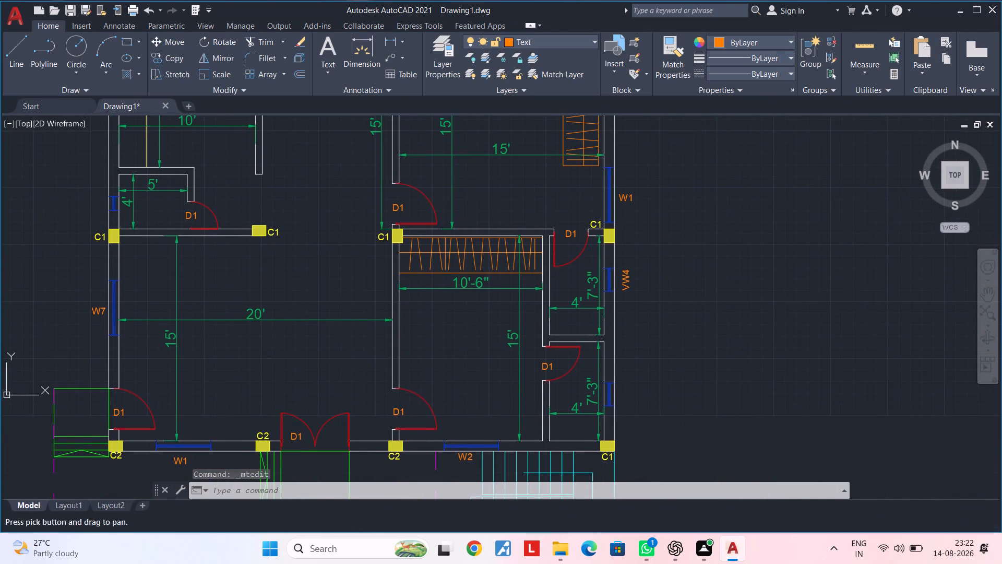
{"action": "middle_click_drag", "start_coordinate": [673, 302], "coordinate": [669, 274]}
{"action": "scroll", "coordinate": [626, 251], "scroll_direction": "up", "scroll_amount": 1}
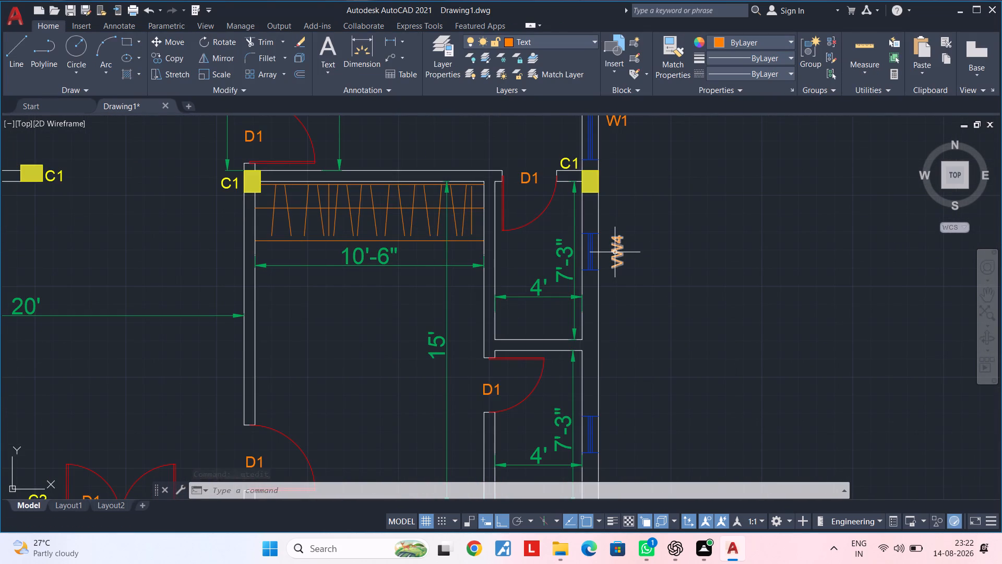
{"action": "double_click", "coordinate": [615, 252]}
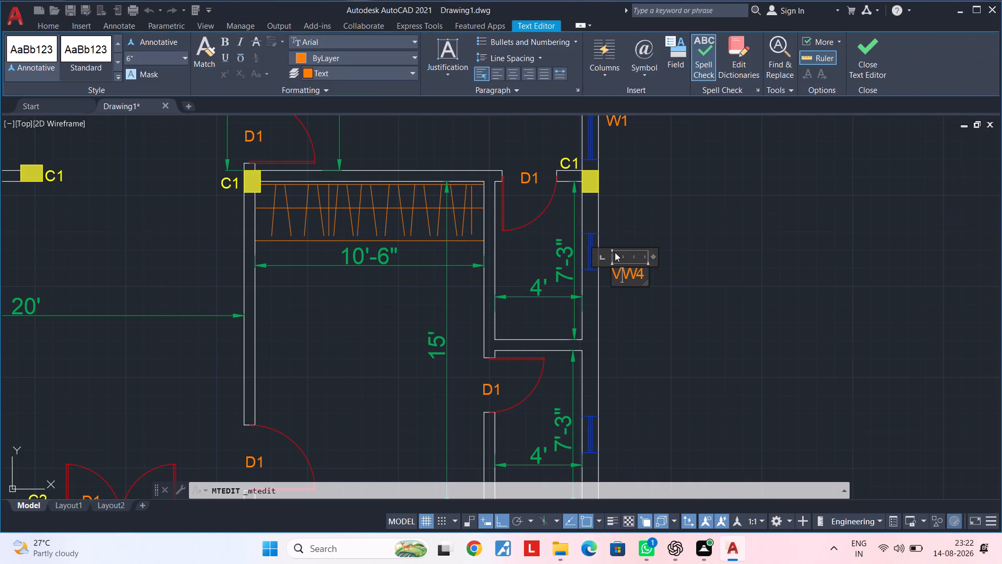
{"action": "left_click", "coordinate": [645, 271]}
{"action": "key", "text": "BackSpace"}
{"action": "key", "text": "3"}
{"action": "left_click", "coordinate": [624, 323]}
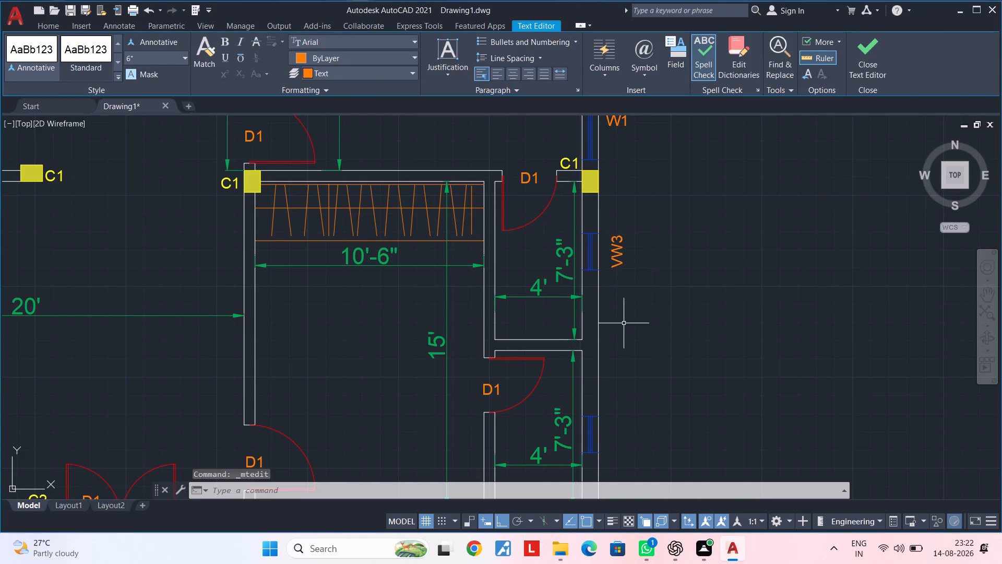
Copy the VW3 label about 8'-4" straight south, beside the southern 7'-3" room's east window.
{"action": "left_click", "coordinate": [618, 254]}
{"action": "type", "text": "co"}
{"action": "key", "text": "space"}
{"action": "left_click_drag", "start_coordinate": [618, 270], "coordinate": [618, 278]}
{"action": "middle_click_drag", "start_coordinate": [621, 419], "coordinate": [623, 358]}
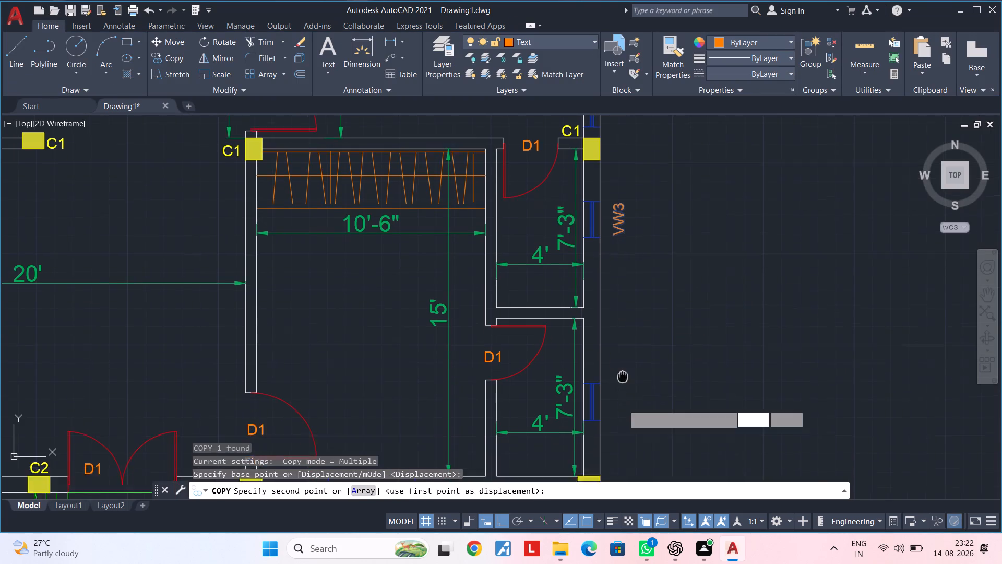
{"action": "middle_click_drag", "start_coordinate": [623, 358], "coordinate": [623, 330]}
{"action": "scroll", "coordinate": [616, 354], "scroll_direction": "up", "scroll_amount": 1}
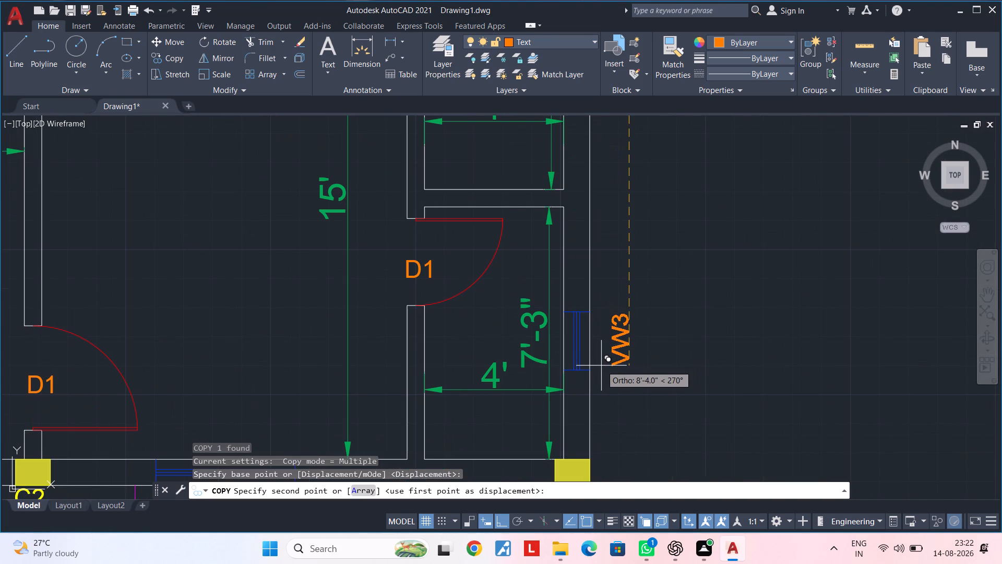
{"action": "left_click", "coordinate": [601, 366]}
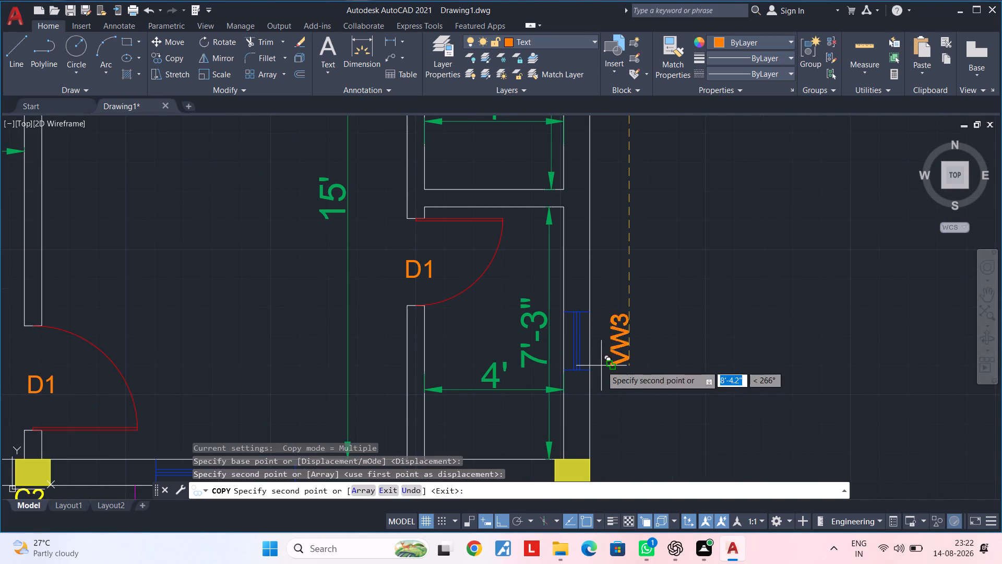
{"action": "key", "text": "Escape"}
{"action": "key", "text": "Escape"}
Change the text of the copied label beside the southern 7'-3" room's east window to VW4.
{"action": "double_click", "coordinate": [618, 331]}
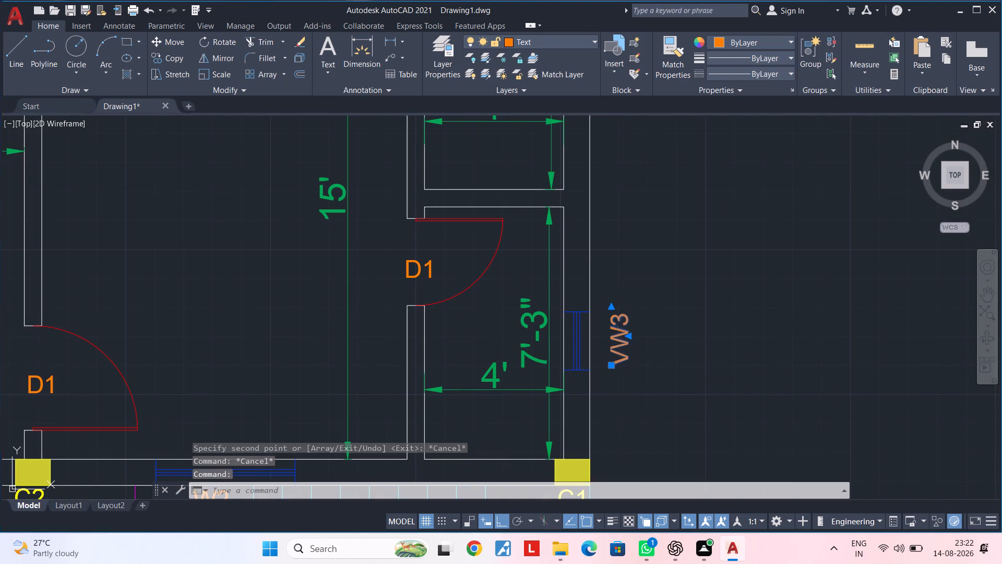
{"action": "left_click", "coordinate": [663, 372]}
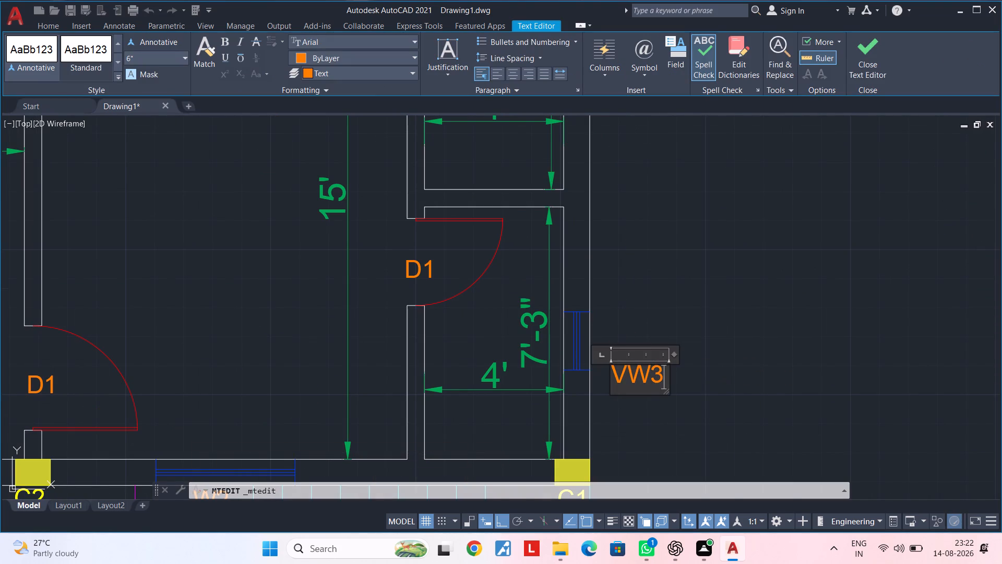
{"action": "key", "text": "BackSpace"}
{"action": "key", "text": "4"}
{"action": "left_click", "coordinate": [641, 404]}
Copy the VW4 label to the outer side of the 10' x 10'-6" room's west window, with Ortho mode turned off.
{"action": "scroll", "coordinate": [643, 394], "scroll_direction": "down", "scroll_amount": 2}
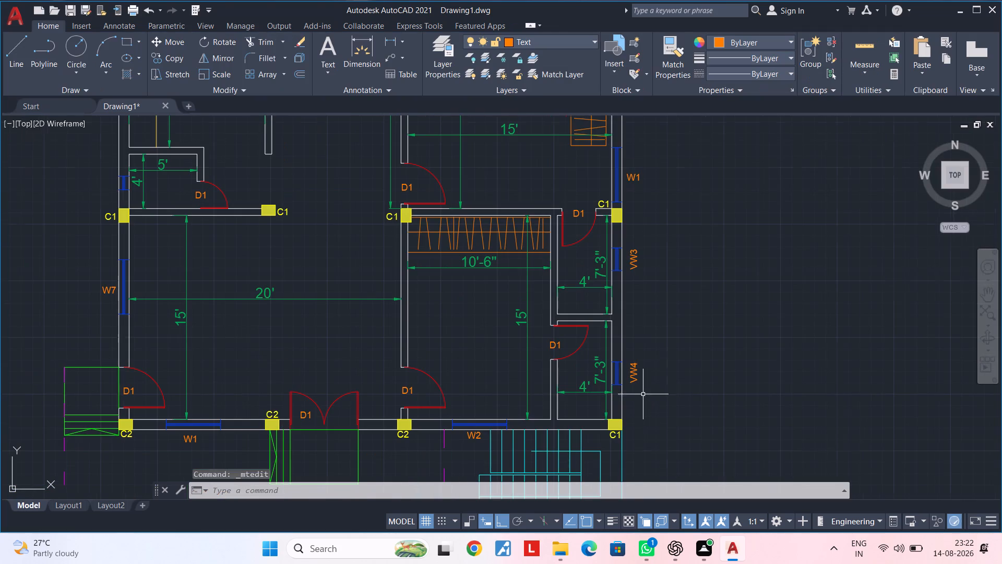
{"action": "left_click", "coordinate": [635, 373]}
{"action": "key", "text": "c"}
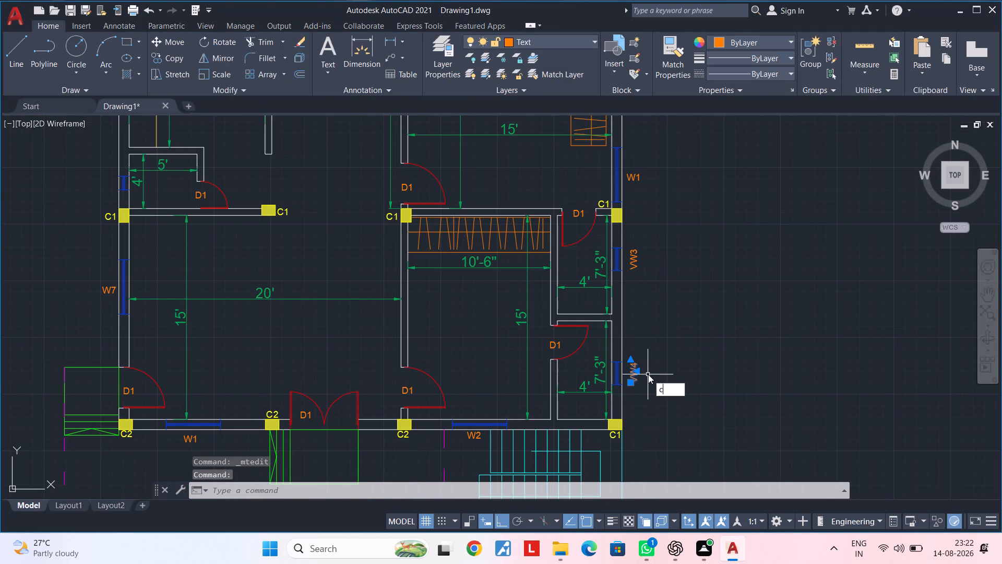
{"action": "key", "text": "o"}
{"action": "key", "text": "space"}
{"action": "left_click", "coordinate": [650, 373]}
{"action": "scroll", "coordinate": [565, 370], "scroll_direction": "down", "scroll_amount": 1}
{"action": "middle_click_drag", "start_coordinate": [565, 370], "coordinate": [815, 456]}
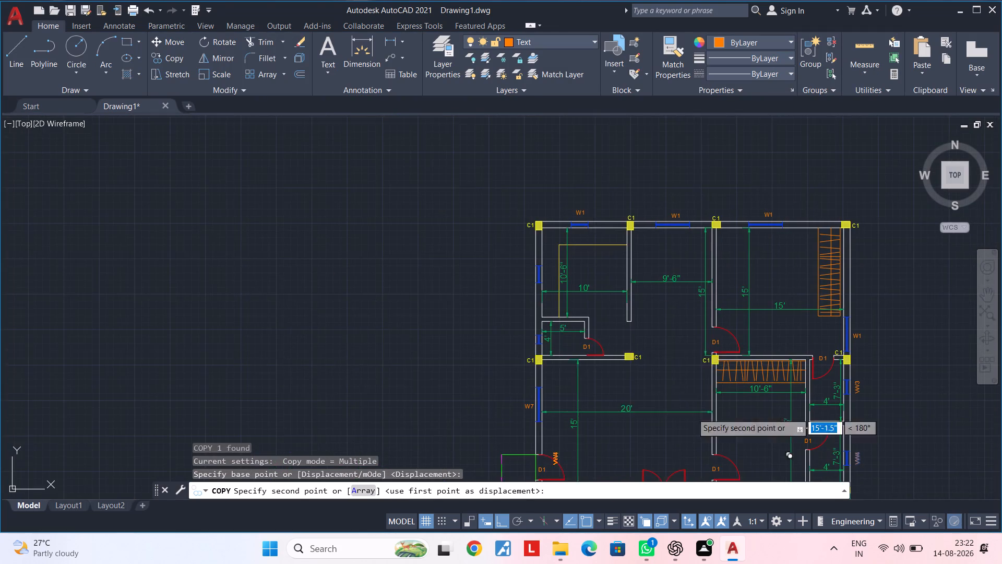
{"action": "scroll", "coordinate": [535, 313], "scroll_direction": "up", "scroll_amount": 1}
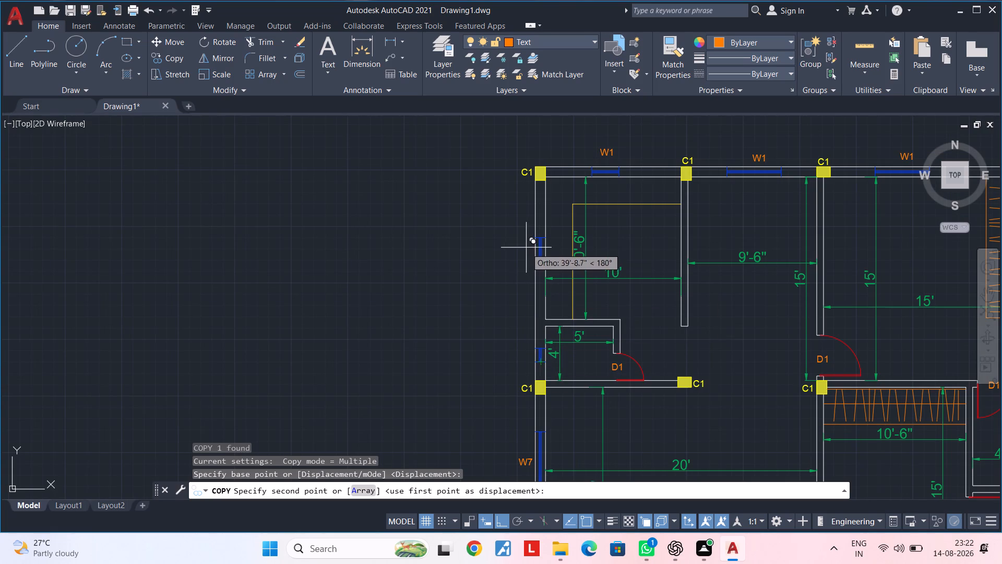
{"action": "scroll", "coordinate": [529, 258], "scroll_direction": "up", "scroll_amount": 2}
{"action": "left_click", "coordinate": [502, 516]}
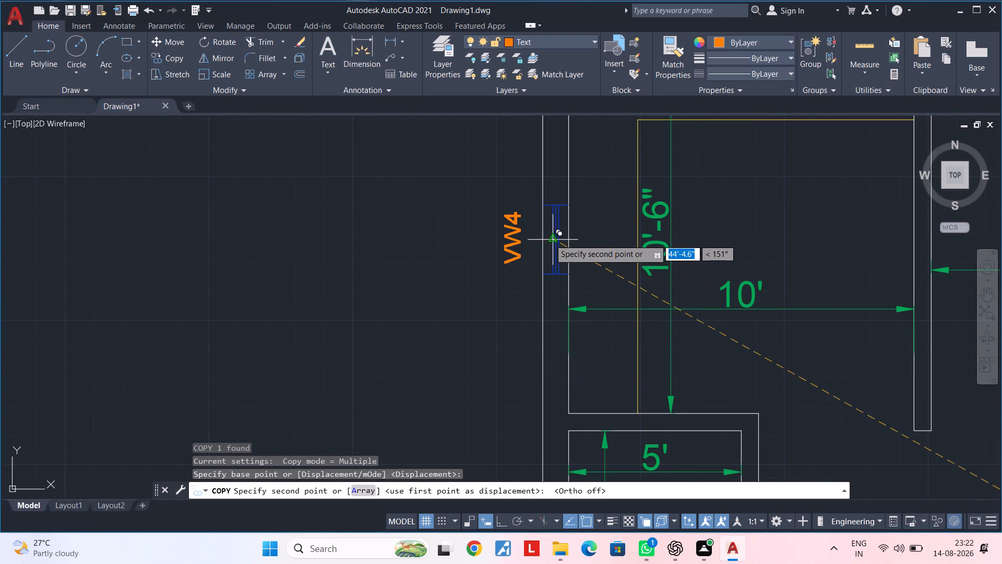
{"action": "left_click", "coordinate": [566, 244]}
{"action": "key", "text": "Escape"}
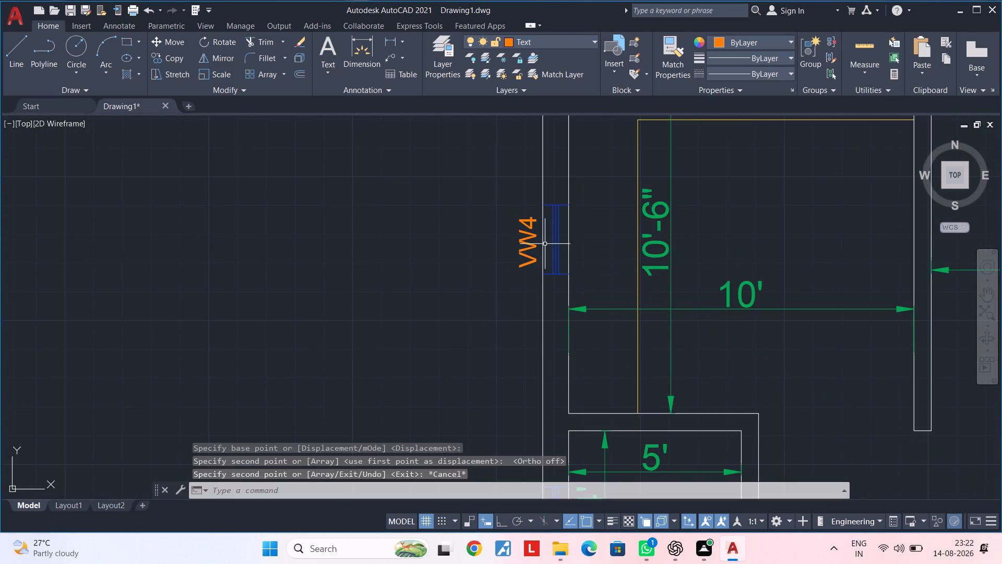
{"action": "key", "text": "Escape"}
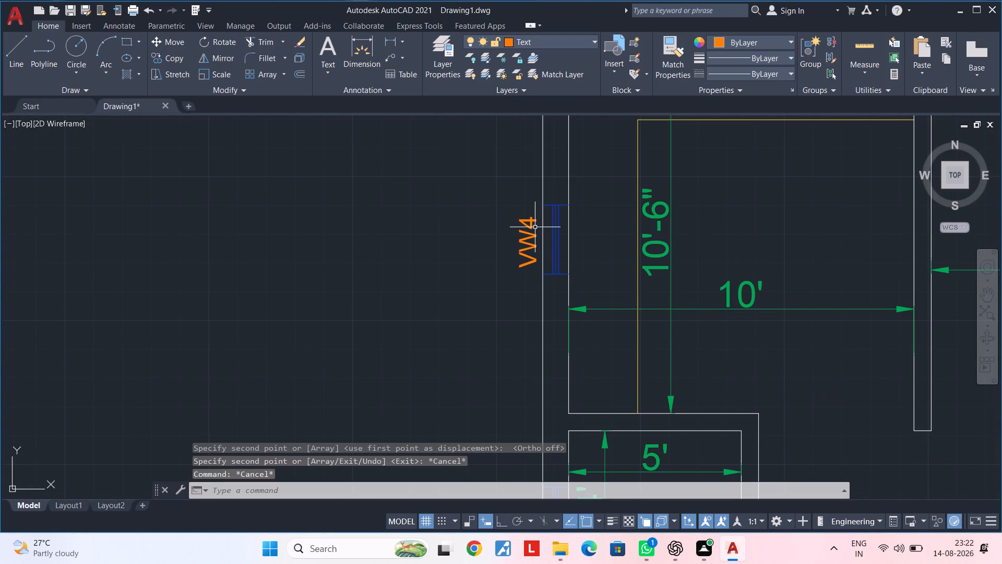
Change the W1 label beside the northeast 15' room's east window to W3.
{"action": "scroll", "coordinate": [710, 349], "scroll_direction": "down", "scroll_amount": 1}
{"action": "middle_click_drag", "start_coordinate": [782, 373], "coordinate": [772, 373]}
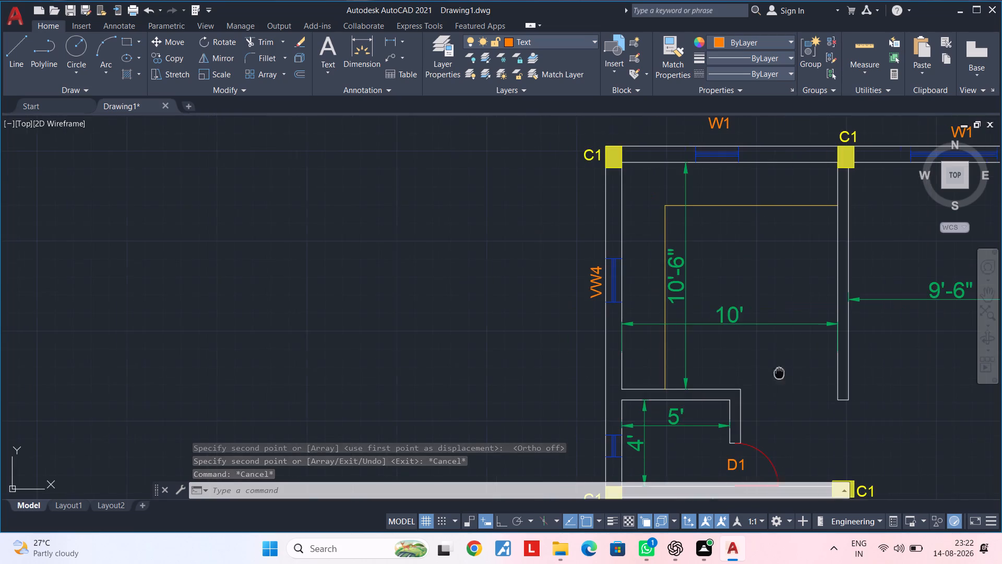
{"action": "middle_click_drag", "start_coordinate": [772, 373], "coordinate": [255, 298]}
{"action": "middle_click_drag", "start_coordinate": [717, 321], "coordinate": [436, 327]}
{"action": "scroll", "coordinate": [617, 357], "scroll_direction": "up", "scroll_amount": 2}
{"action": "middle_click_drag", "start_coordinate": [618, 378], "coordinate": [612, 366]}
{"action": "key", "text": "Escape"}
{"action": "double_click", "coordinate": [606, 365]}
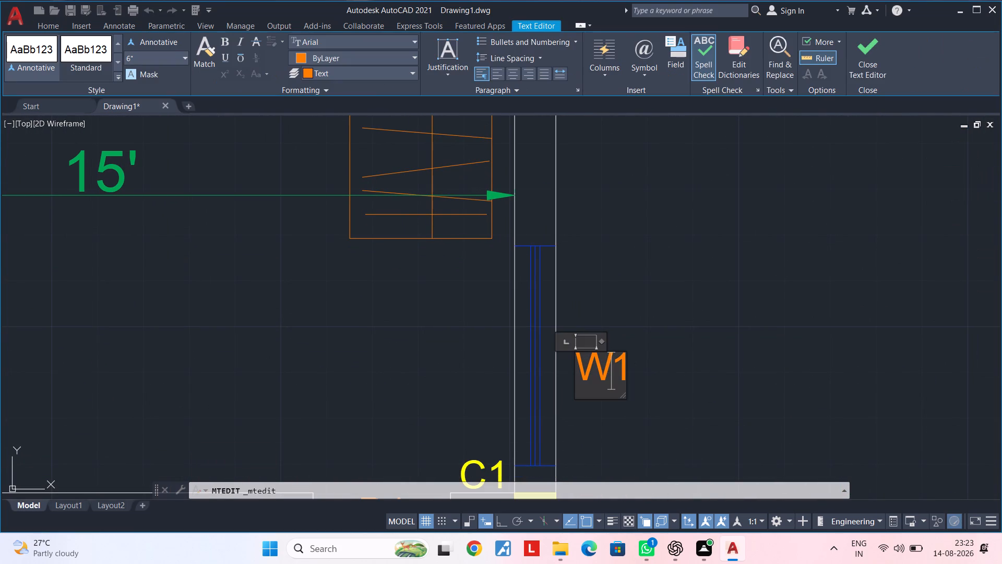
{"action": "key", "text": "Right"}
{"action": "key", "text": "Return"}
{"action": "key", "text": "BackSpace"}
{"action": "key", "text": "3"}
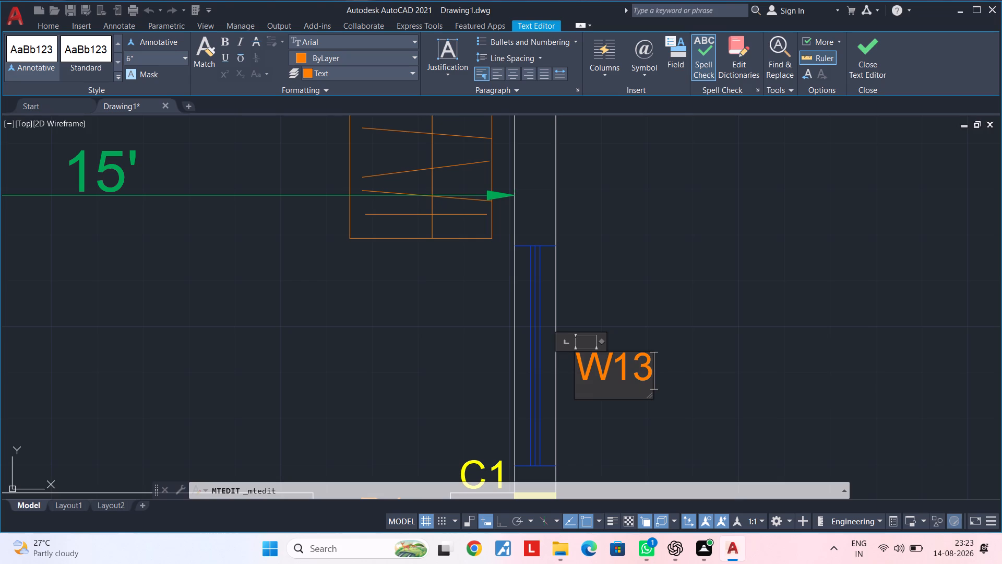
{"action": "key", "text": "BackSpace"}
{"action": "key", "text": "BackSpace"}
{"action": "key", "text": "3"}
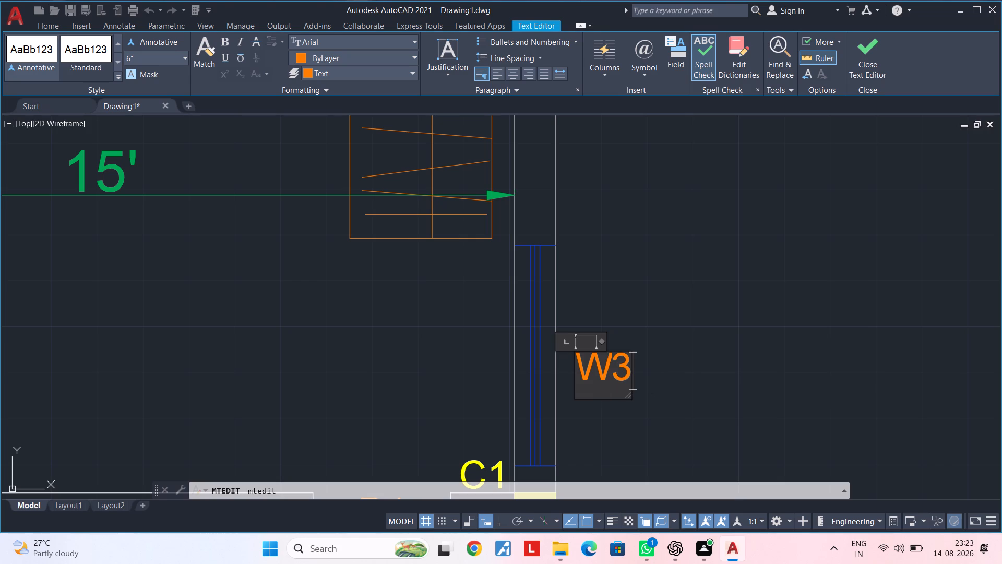
{"action": "left_click", "coordinate": [643, 395]}
Change the W1 label above the northeast 15' room's north window to W4.
{"action": "scroll", "coordinate": [645, 365], "scroll_direction": "down", "scroll_amount": 2}
{"action": "scroll", "coordinate": [660, 314], "scroll_direction": "down", "scroll_amount": 1}
{"action": "middle_click_drag", "start_coordinate": [663, 338], "coordinate": [677, 452]}
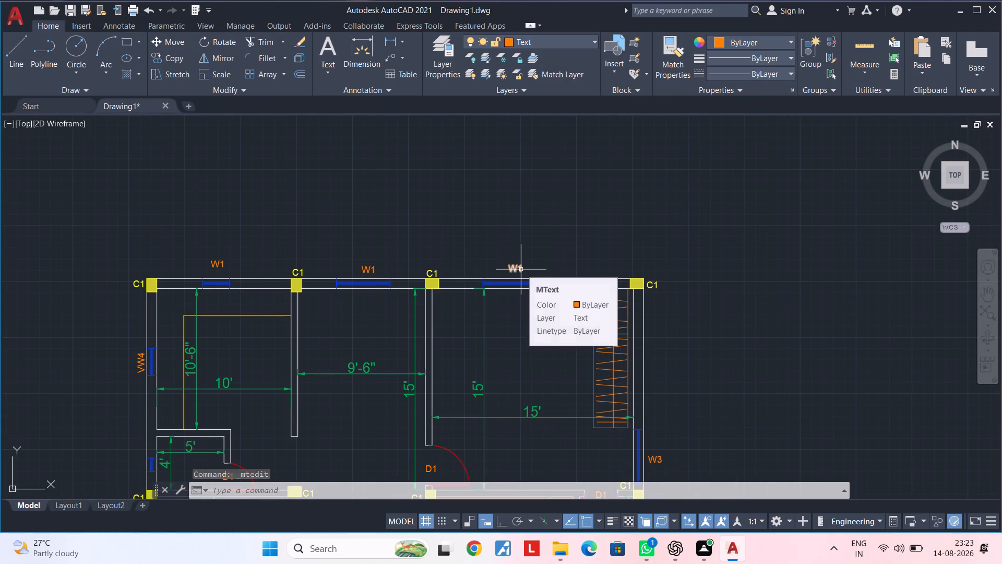
{"action": "scroll", "coordinate": [524, 263], "scroll_direction": "up", "scroll_amount": 2}
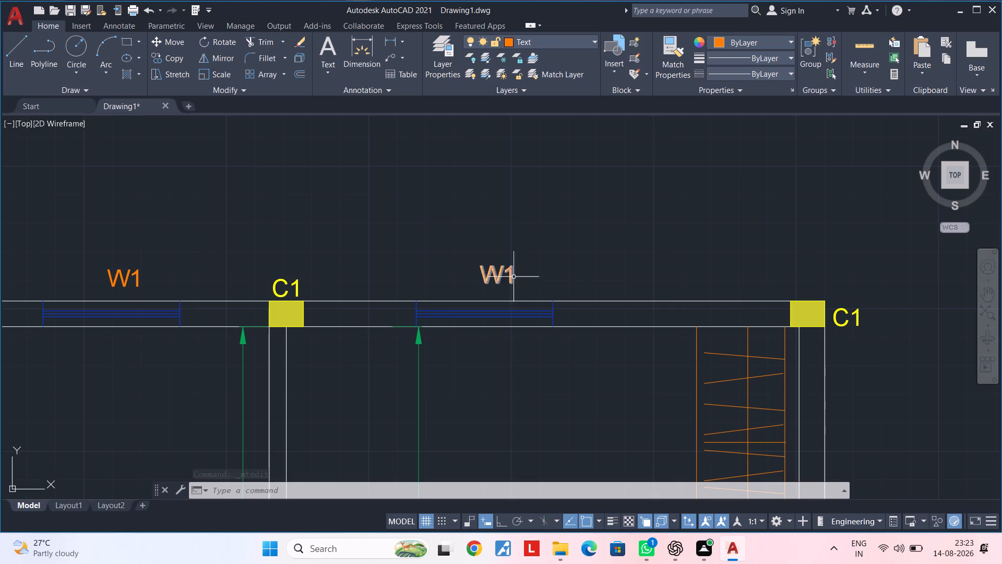
{"action": "double_click", "coordinate": [511, 274]}
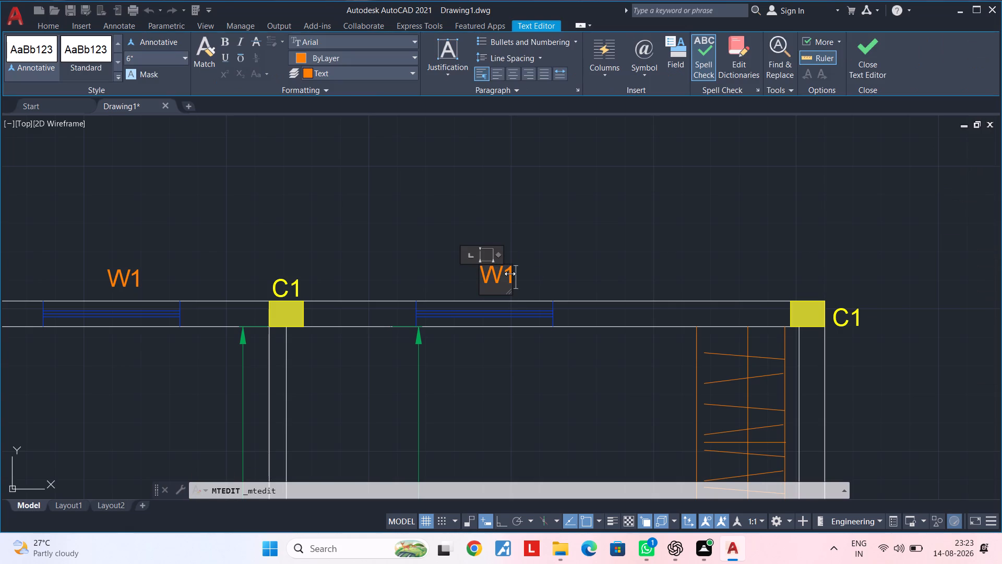
{"action": "key", "text": "BackSpace"}
{"action": "key", "text": "4"}
{"action": "left_click", "coordinate": [381, 269]}
Change the W1 label above the 9'-6" wide middle room's north window to W5.
{"action": "middle_click_drag", "start_coordinate": [355, 265], "coordinate": [671, 266]}
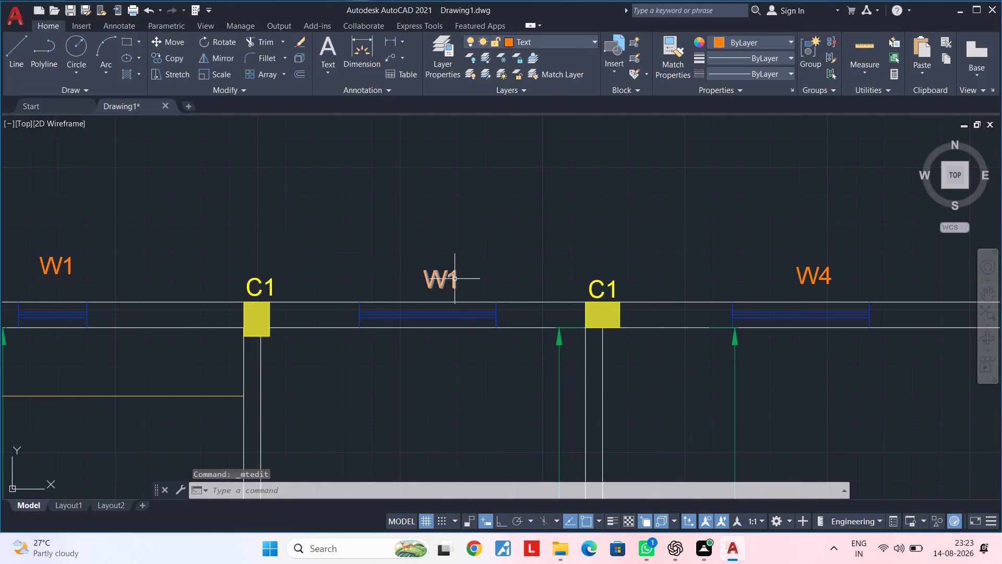
{"action": "double_click", "coordinate": [455, 279]}
{"action": "key", "text": "BackSpace"}
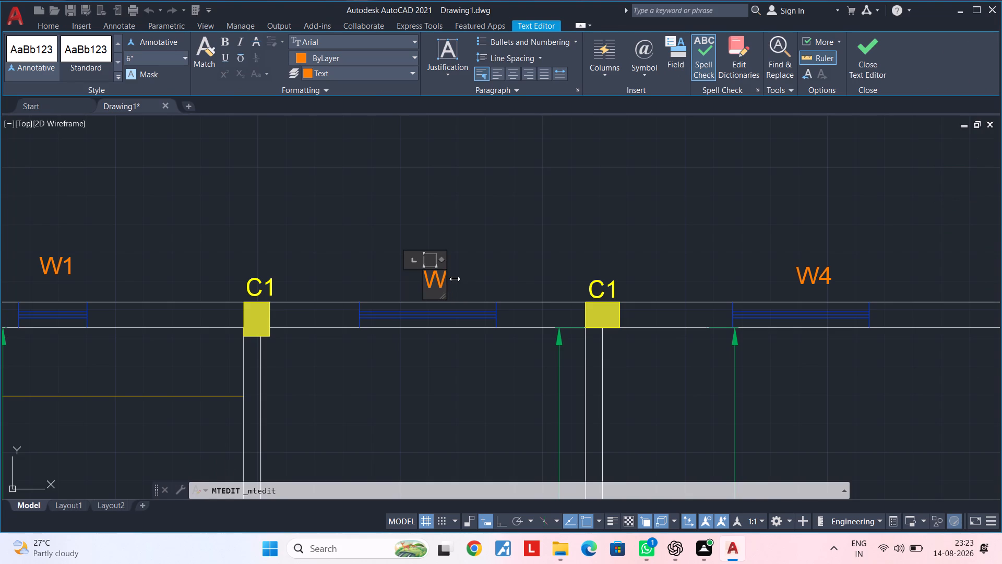
{"action": "key", "text": "5"}
{"action": "key", "text": "Return"}
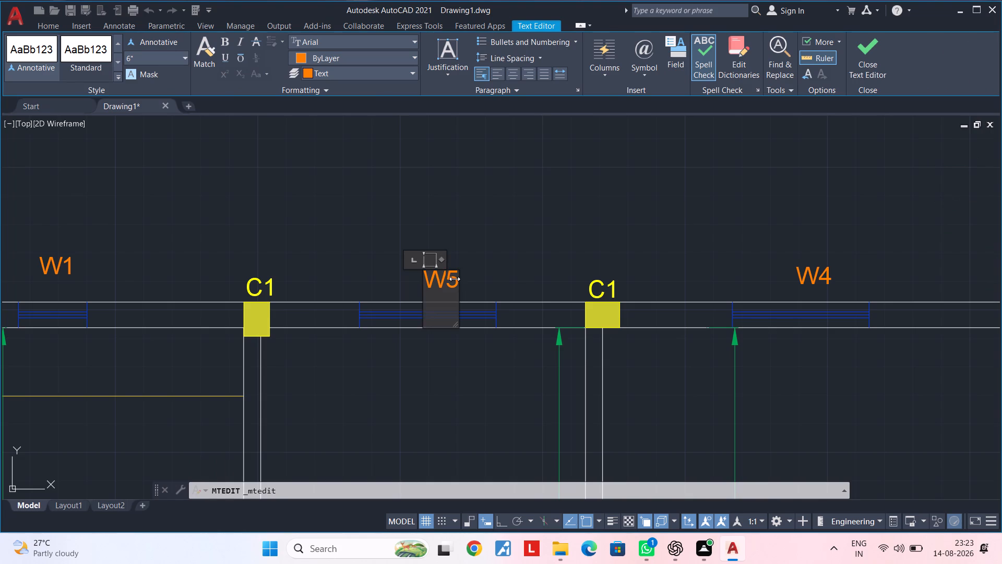
{"action": "key", "text": "BackSpace"}
{"action": "left_click", "coordinate": [486, 276]}
Change the W1 label above the 10' x 10'-6" room's north window to W6.
{"action": "middle_click_drag", "start_coordinate": [307, 288], "coordinate": [583, 285]}
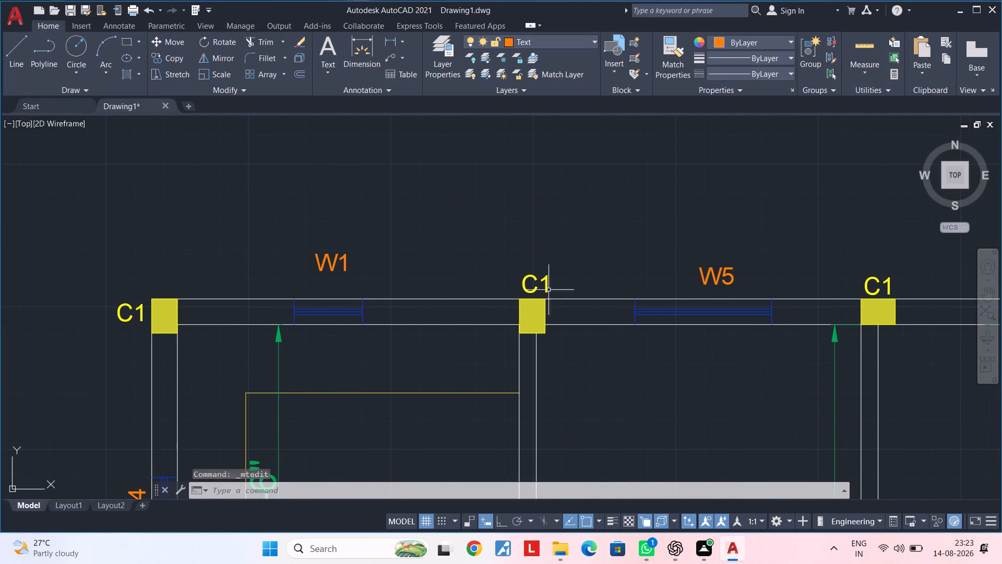
{"action": "double_click", "coordinate": [345, 262]}
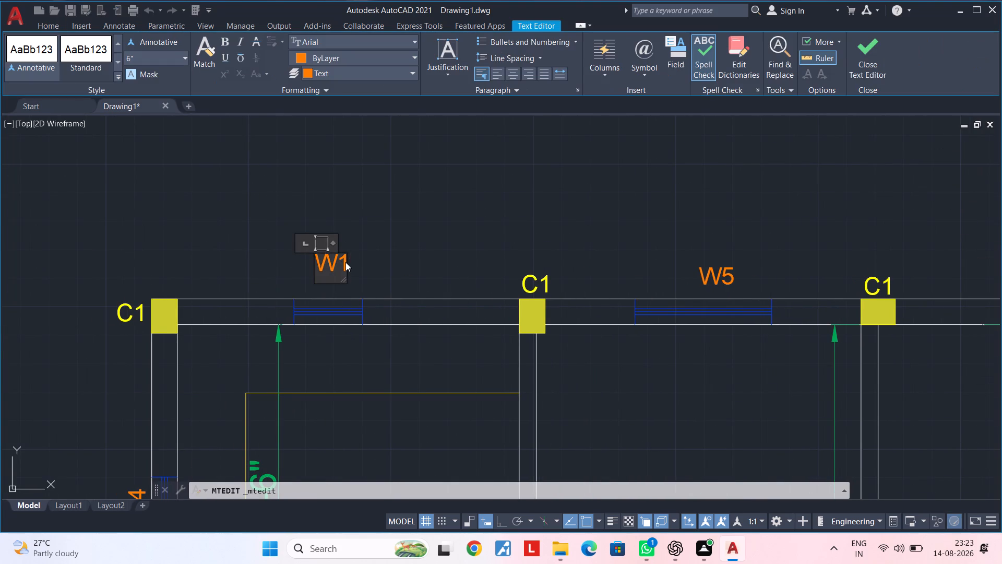
{"action": "key", "text": "BackSpace"}
{"action": "key", "text": "6"}
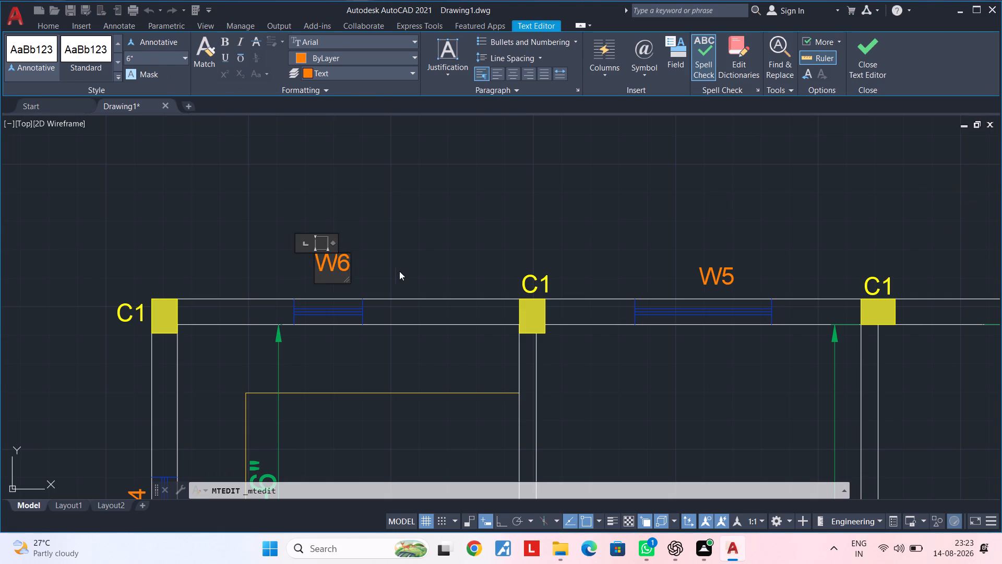
{"action": "left_click", "coordinate": [399, 271]}
Copy the VW4 label from the 10' x 10'-6" room's west window about 7'-7" straight south, beside the 5' x 4' room's west window.
{"action": "scroll", "coordinate": [396, 271], "scroll_direction": "down", "scroll_amount": 2}
{"action": "middle_click_drag", "start_coordinate": [323, 347], "coordinate": [382, 249]}
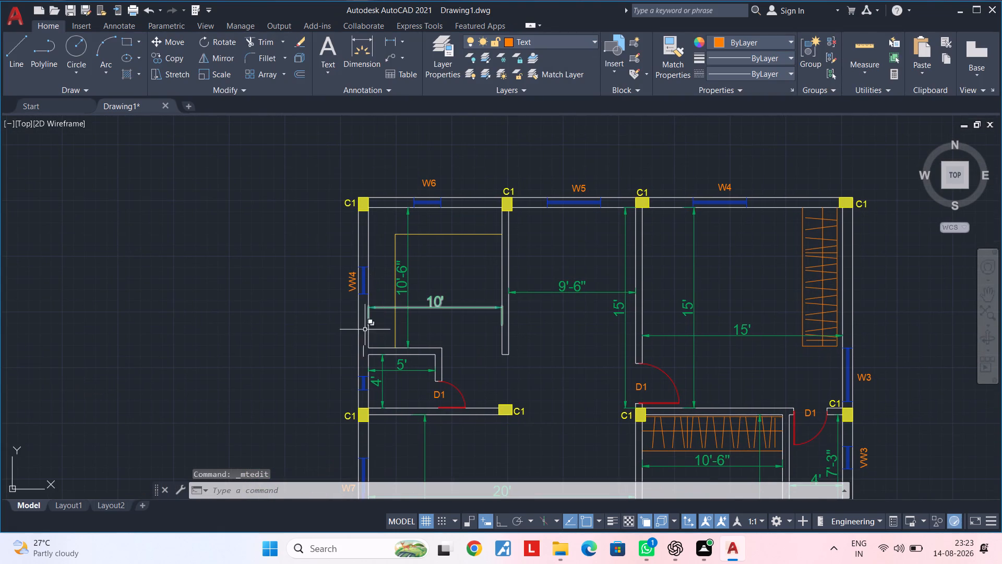
{"action": "middle_click_drag", "start_coordinate": [344, 349], "coordinate": [341, 320]}
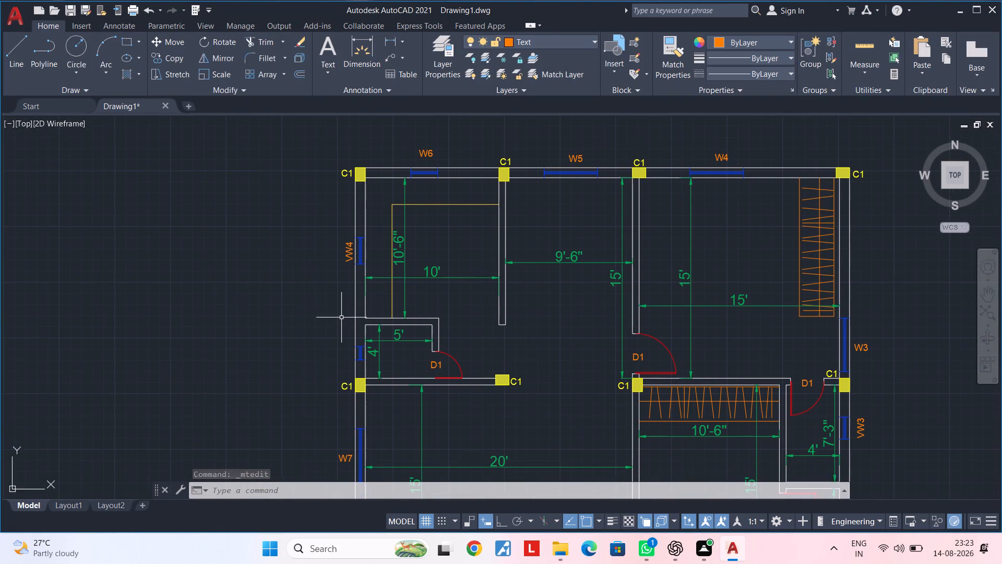
{"action": "middle_click_drag", "start_coordinate": [341, 319], "coordinate": [329, 259]}
{"action": "scroll", "coordinate": [328, 244], "scroll_direction": "up", "scroll_amount": 2}
{"action": "scroll", "coordinate": [335, 226], "scroll_direction": "down", "scroll_amount": 1}
{"action": "middle_click_drag", "start_coordinate": [334, 234], "coordinate": [323, 302]}
{"action": "left_click", "coordinate": [328, 232]}
{"action": "type", "text": "co"}
{"action": "key", "text": "space"}
{"action": "left_click_drag", "start_coordinate": [327, 231], "coordinate": [327, 238]}
{"action": "middle_click_drag", "start_coordinate": [327, 351], "coordinate": [340, 280]}
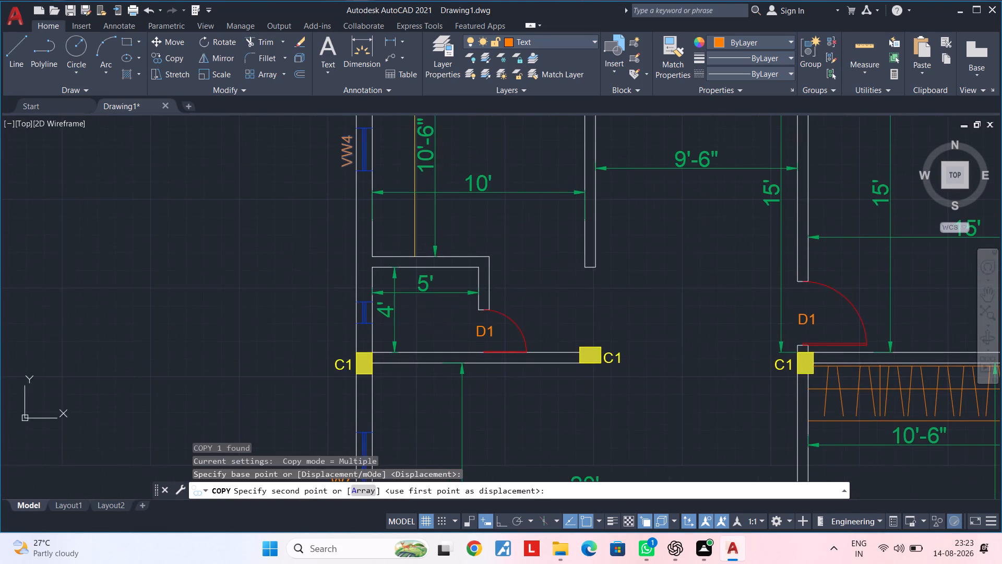
{"action": "scroll", "coordinate": [337, 312], "scroll_direction": "up", "scroll_amount": 1}
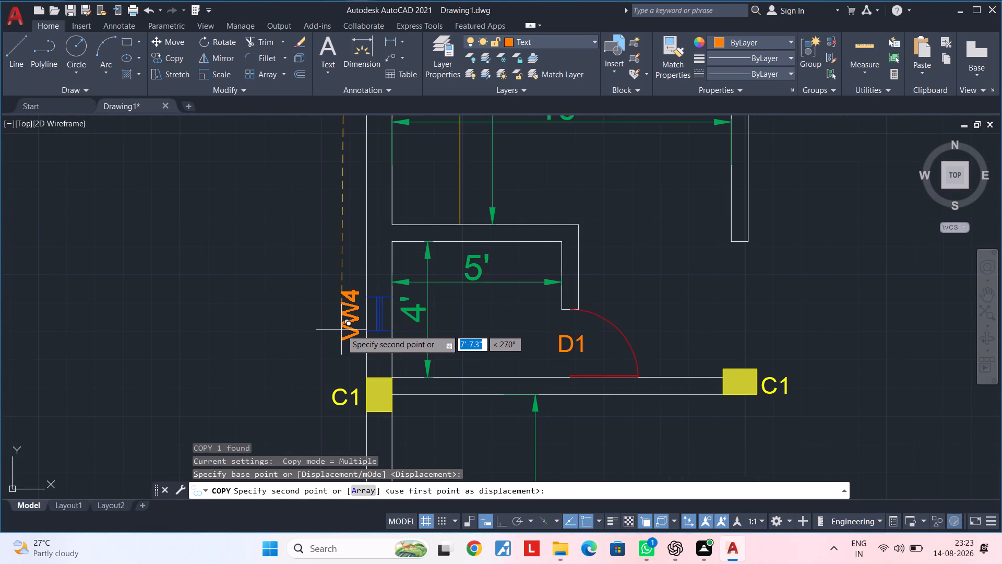
{"action": "left_click", "coordinate": [341, 330]}
{"action": "key", "text": "Escape"}
Change the text of the copied label beside the 5' x 4' room's west window to VW1.
{"action": "double_click", "coordinate": [349, 311]}
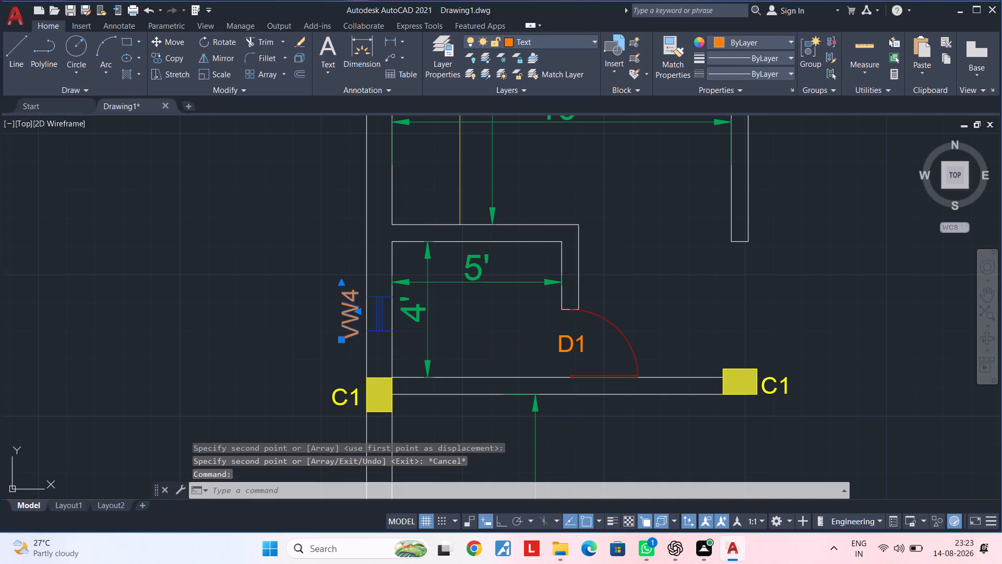
{"action": "left_click", "coordinate": [388, 344]}
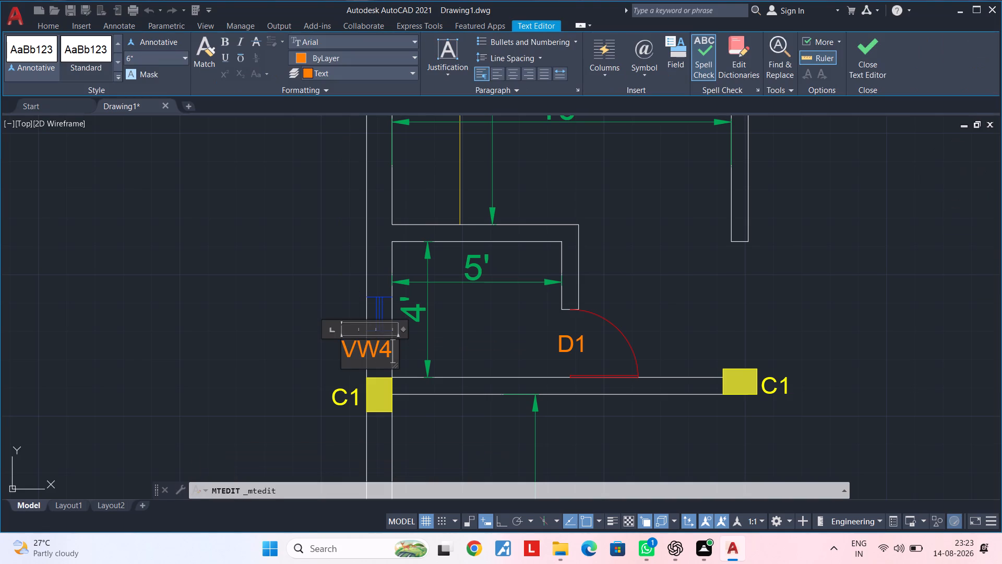
{"action": "key", "text": "BackSpace"}
{"action": "key", "text": "1"}
{"action": "left_click", "coordinate": [330, 355]}
Change the D1 label at the 20' room's west exterior door to D2.
{"action": "scroll", "coordinate": [345, 361], "scroll_direction": "down", "scroll_amount": 1}
{"action": "middle_click_drag", "start_coordinate": [385, 360], "coordinate": [385, 346]}
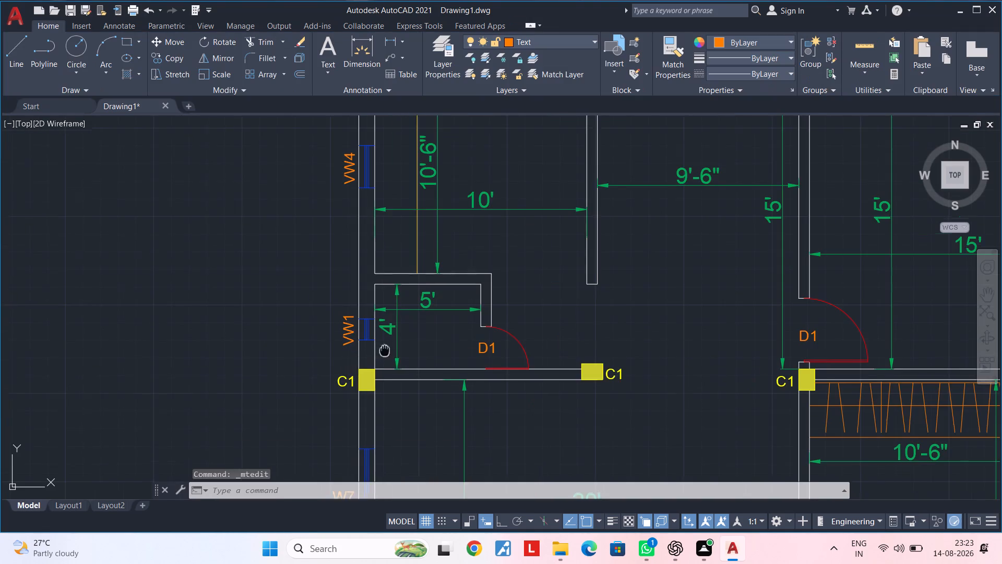
{"action": "middle_click_drag", "start_coordinate": [385, 346], "coordinate": [377, 240]}
{"action": "scroll", "coordinate": [420, 361], "scroll_direction": "down", "scroll_amount": 1}
{"action": "middle_click_drag", "start_coordinate": [420, 363], "coordinate": [420, 292]}
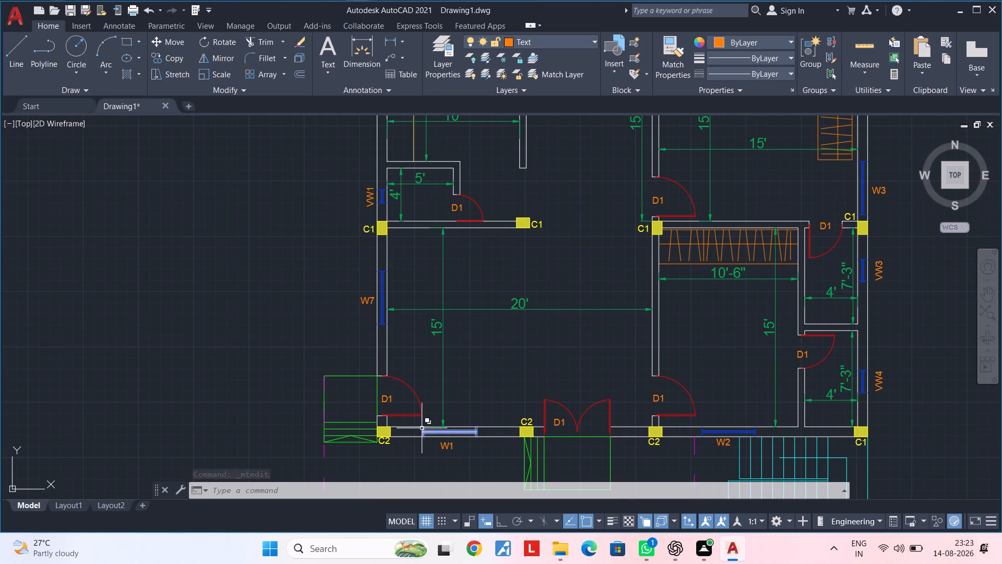
{"action": "scroll", "coordinate": [385, 397], "scroll_direction": "up", "scroll_amount": 2}
{"action": "middle_click_drag", "start_coordinate": [386, 405], "coordinate": [389, 372]}
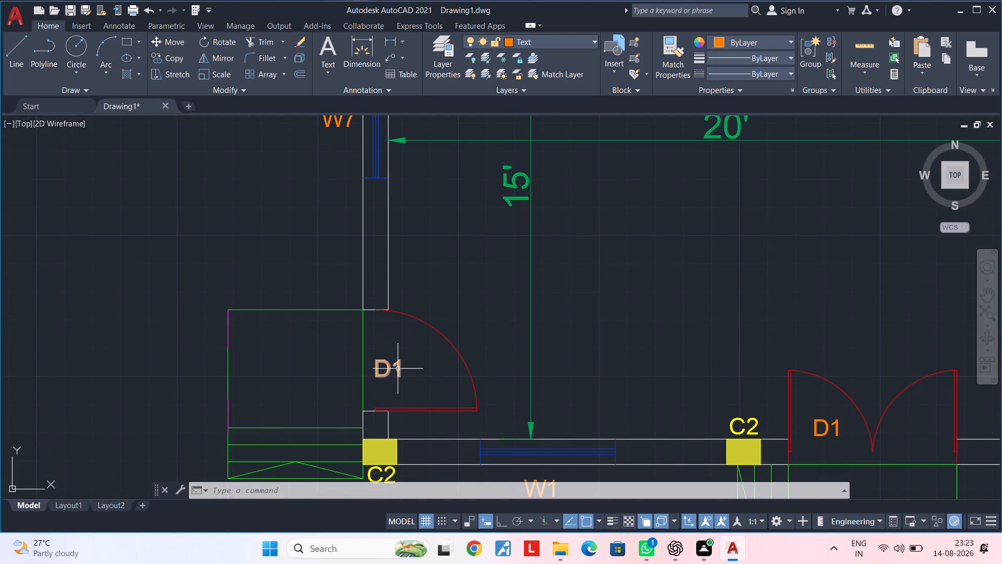
{"action": "double_click", "coordinate": [398, 369]}
{"action": "key", "text": "BackSpace"}
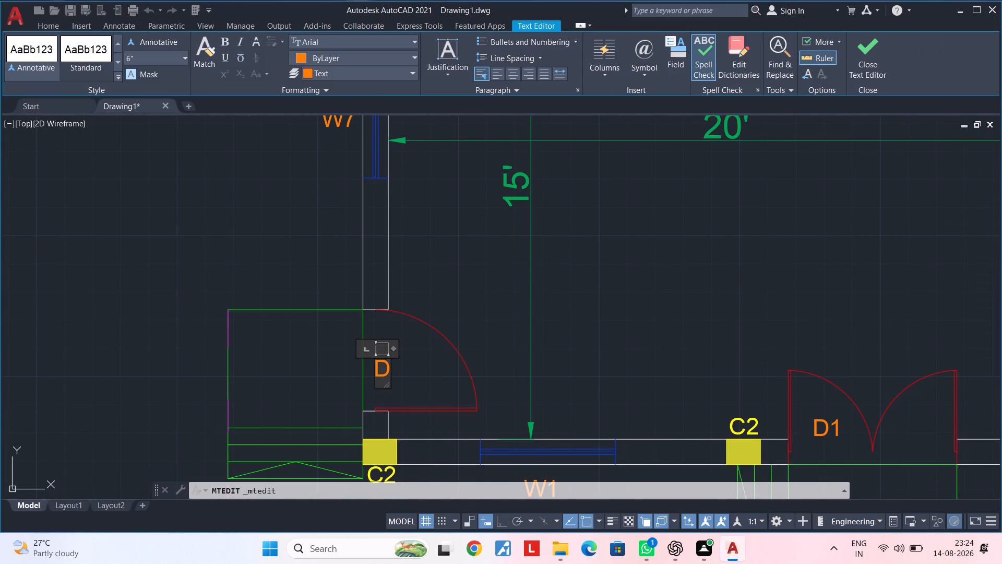
{"action": "key", "text": "2"}
{"action": "left_click", "coordinate": [425, 378]}
Change the D1 label at the door between the 20' room and the southern 10'-6" room to D3.
{"action": "scroll", "coordinate": [451, 385], "scroll_direction": "down", "scroll_amount": 2}
{"action": "middle_click_drag", "start_coordinate": [606, 397], "coordinate": [403, 375]}
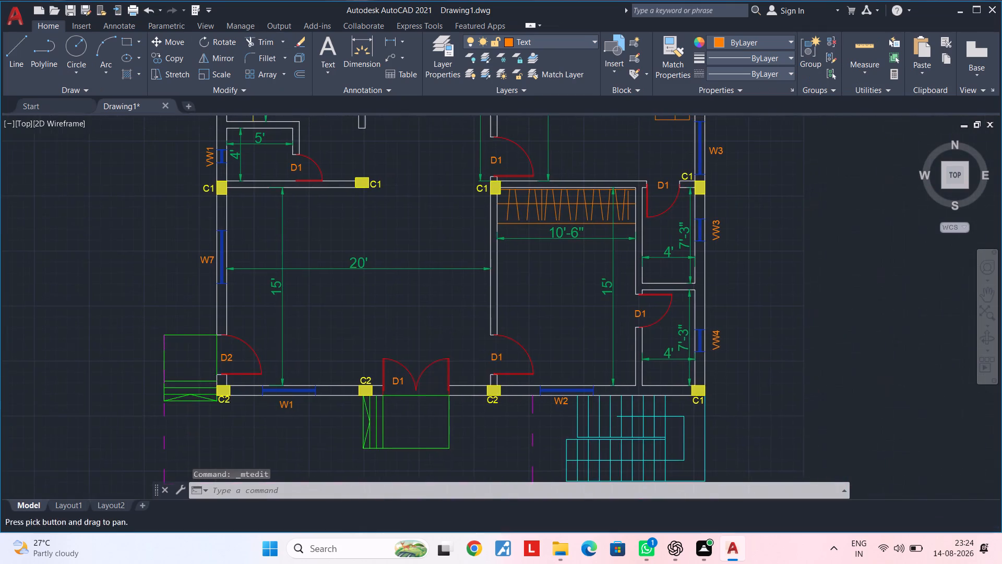
{"action": "scroll", "coordinate": [496, 361], "scroll_direction": "up", "scroll_amount": 2}
{"action": "double_click", "coordinate": [496, 351]}
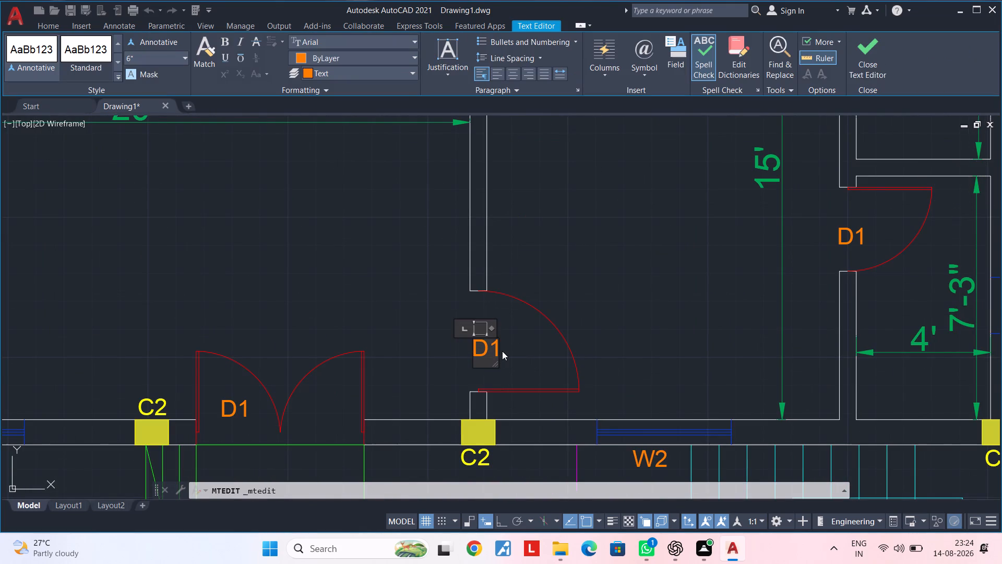
{"action": "key", "text": "BackSpace"}
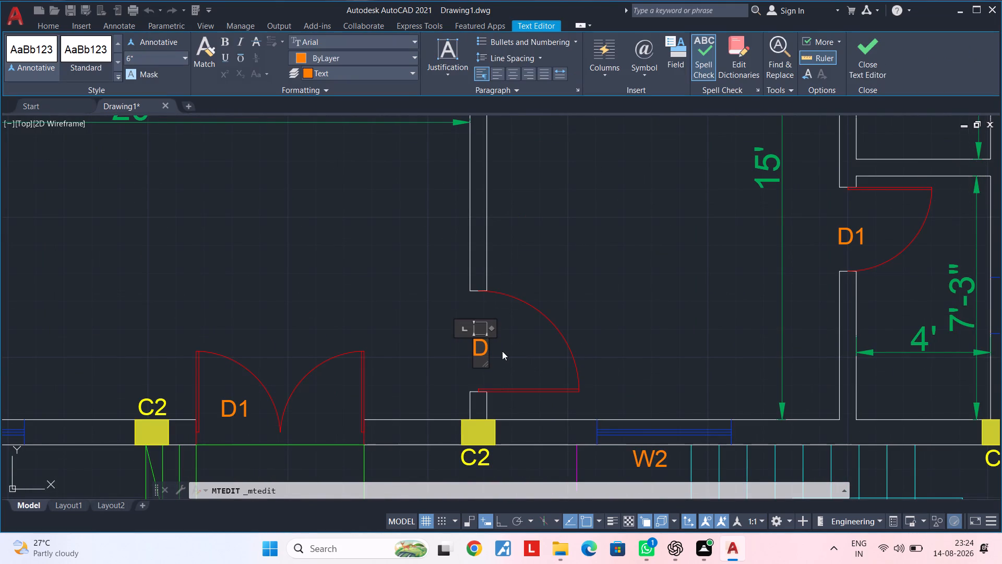
{"action": "key", "text": "3"}
{"action": "left_click", "coordinate": [533, 342]}
Change the D1 label at the southern 4' x 7'-3" room's door to D4.
{"action": "scroll", "coordinate": [537, 341], "scroll_direction": "down", "scroll_amount": 2}
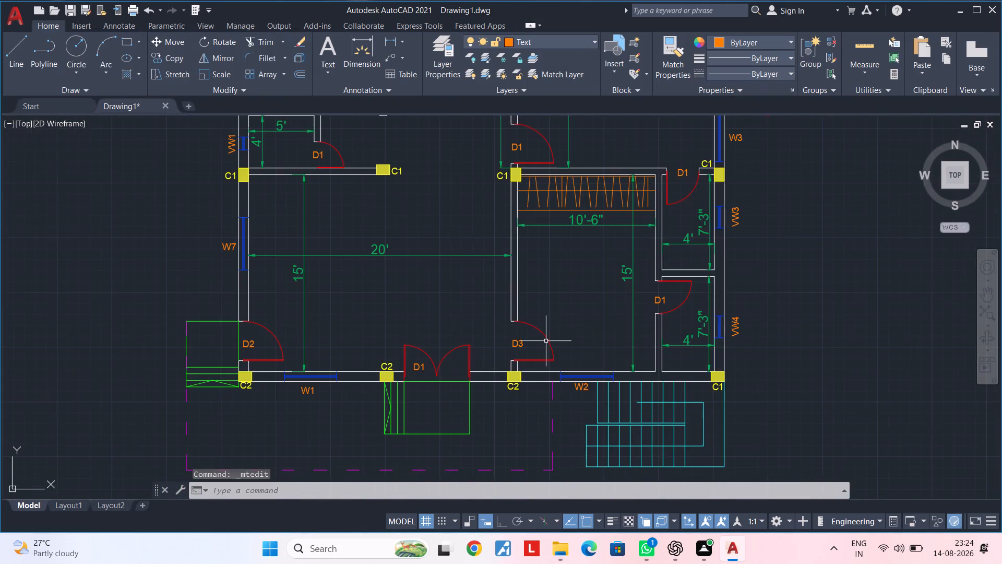
{"action": "middle_click_drag", "start_coordinate": [629, 323], "coordinate": [496, 339]}
{"action": "scroll", "coordinate": [540, 332], "scroll_direction": "up", "scroll_amount": 2}
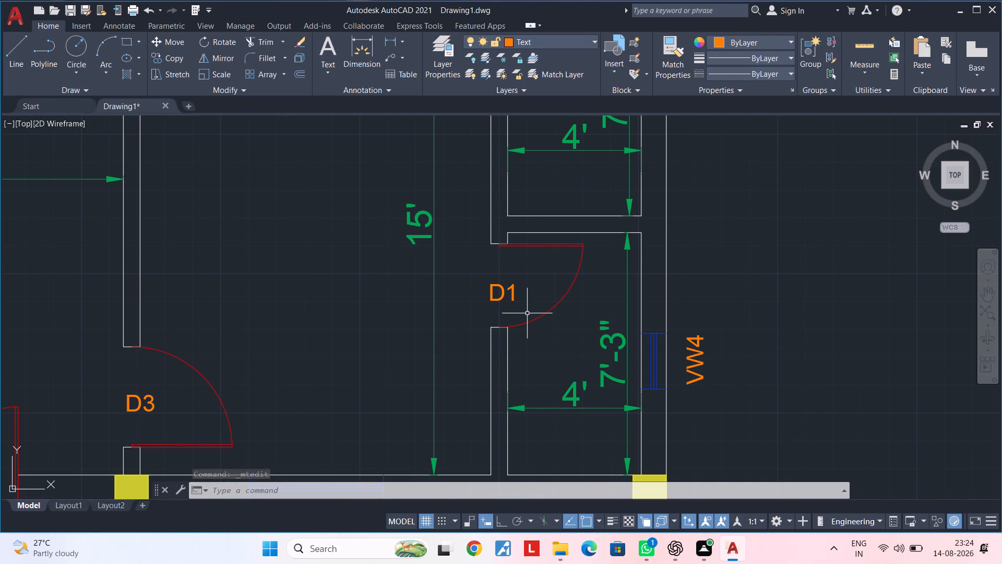
{"action": "double_click", "coordinate": [514, 291]}
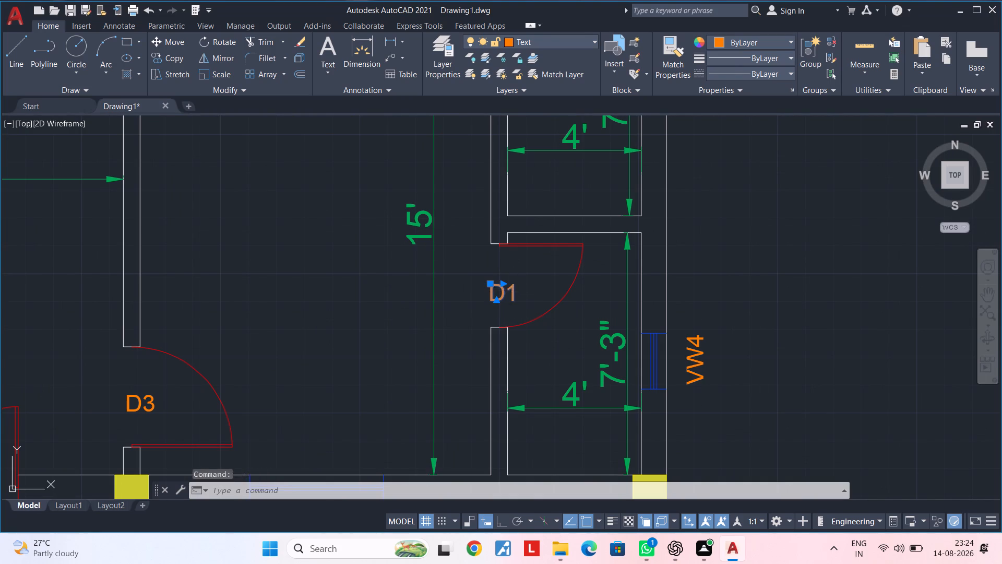
{"action": "key", "text": "BackSpace"}
{"action": "key", "text": "4"}
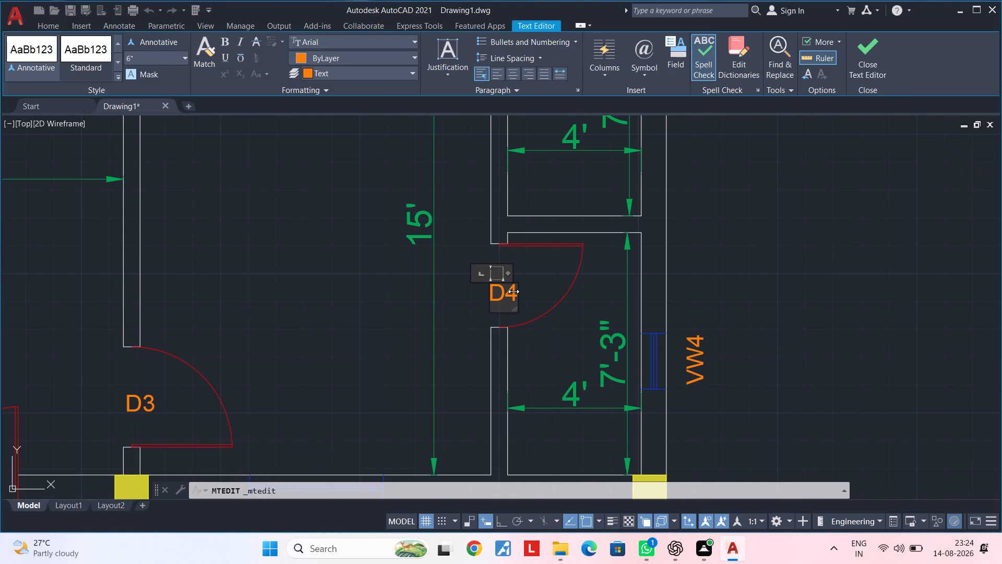
{"action": "left_click", "coordinate": [541, 338]}
Change the D1 label at the northern 4' x 7'-3" room's door to D5.
{"action": "scroll", "coordinate": [530, 168], "scroll_direction": "down", "scroll_amount": 1}
{"action": "middle_click_drag", "start_coordinate": [532, 174], "coordinate": [530, 345]}
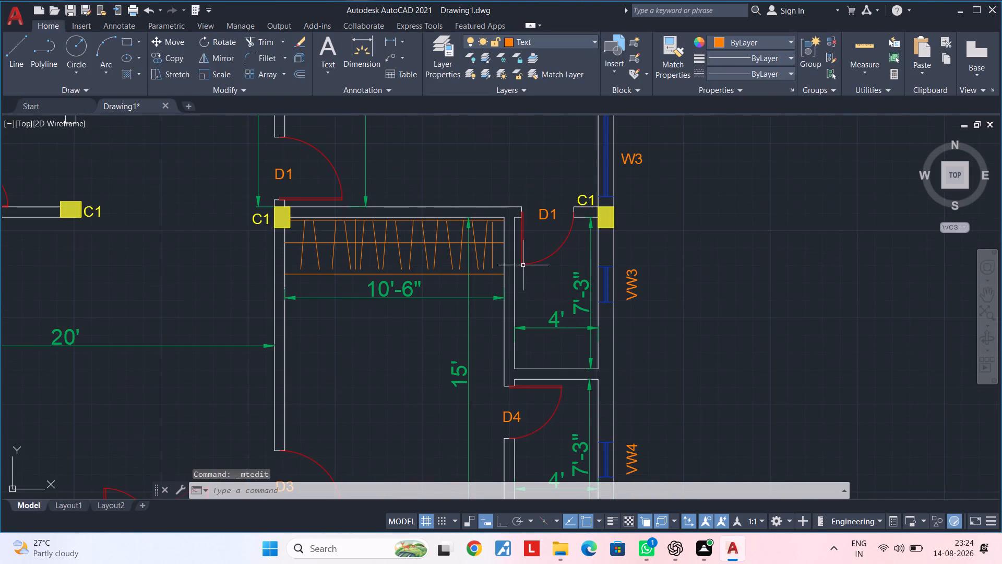
{"action": "double_click", "coordinate": [553, 213]}
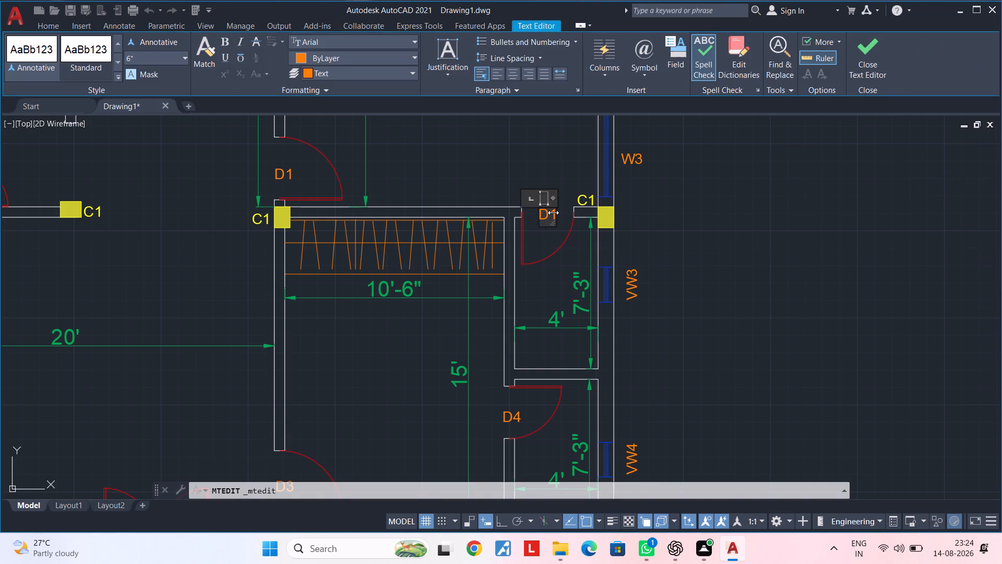
{"action": "key", "text": "Right"}
{"action": "key", "text": "BackSpace"}
{"action": "key", "text": "5"}
{"action": "left_click", "coordinate": [548, 273]}
Change the D1 label at the northeast 15' room's west door to D6.
{"action": "middle_click_drag", "start_coordinate": [424, 172], "coordinate": [613, 220]}
{"action": "double_click", "coordinate": [479, 223]}
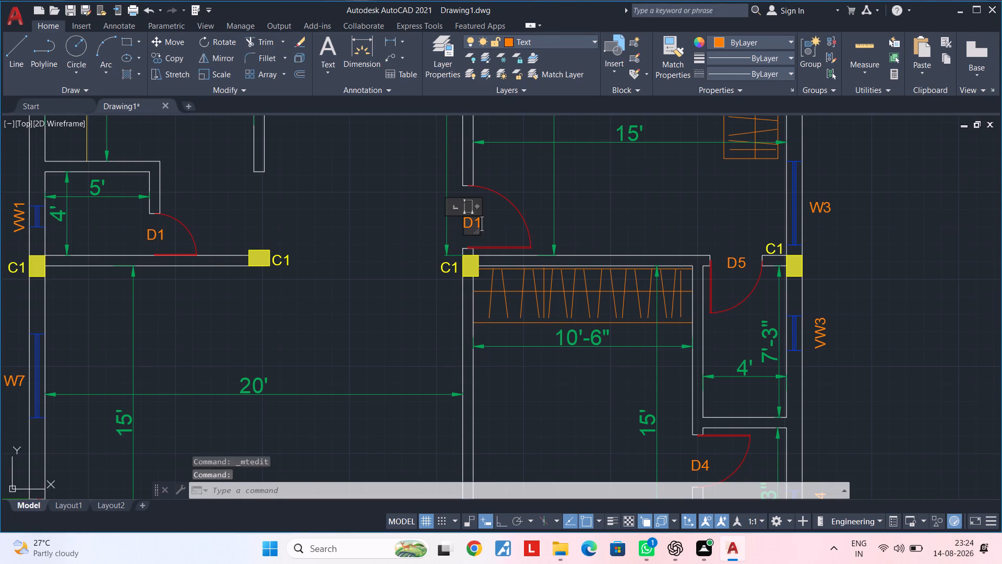
{"action": "key", "text": "BackSpace"}
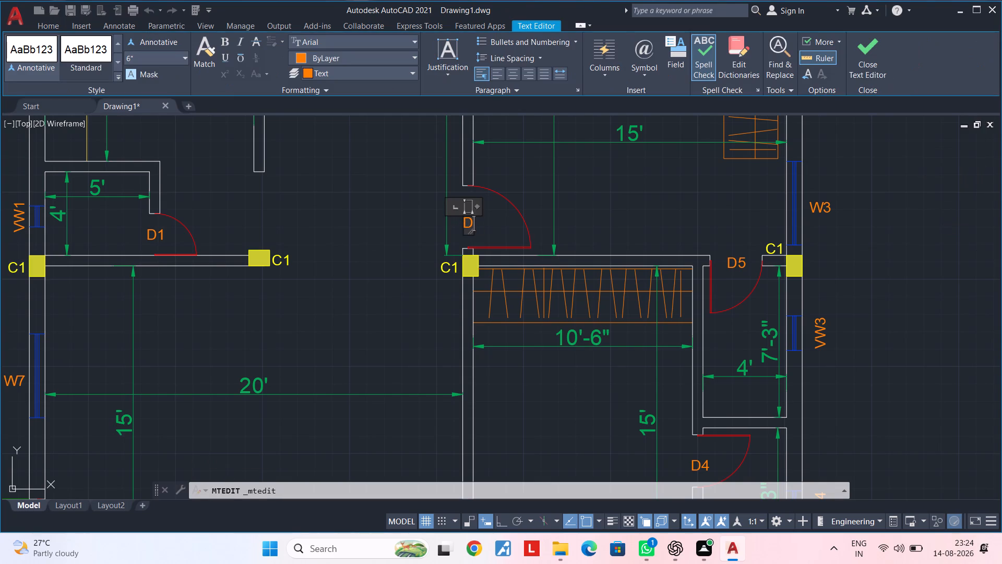
{"action": "key", "text": "6"}
{"action": "key", "text": "Return"}
{"action": "key", "text": "BackSpace"}
{"action": "left_click", "coordinate": [533, 208]}
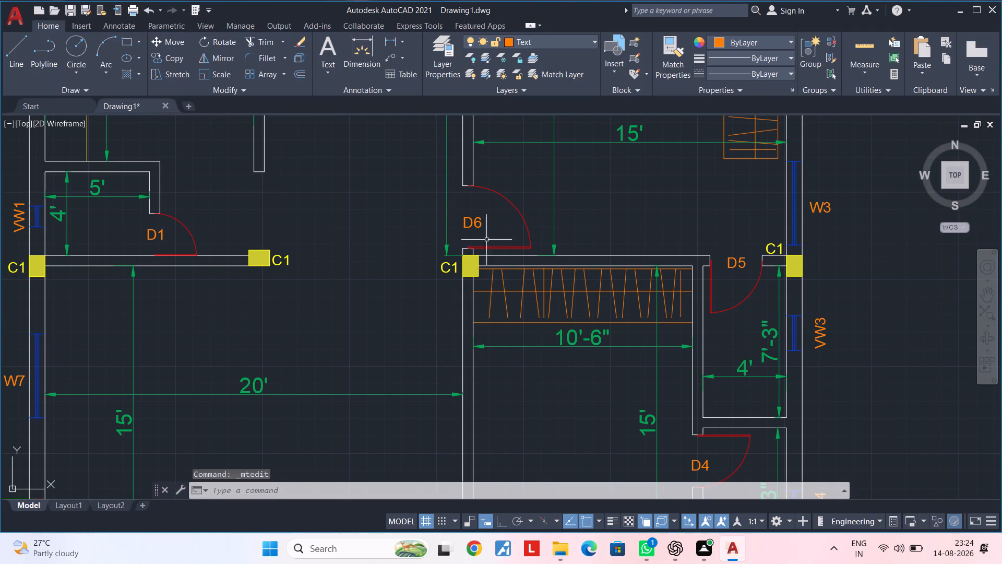
Change the D1 label at the 5' x 4' room's door to D7.
{"action": "middle_click_drag", "start_coordinate": [354, 249], "coordinate": [551, 286]}
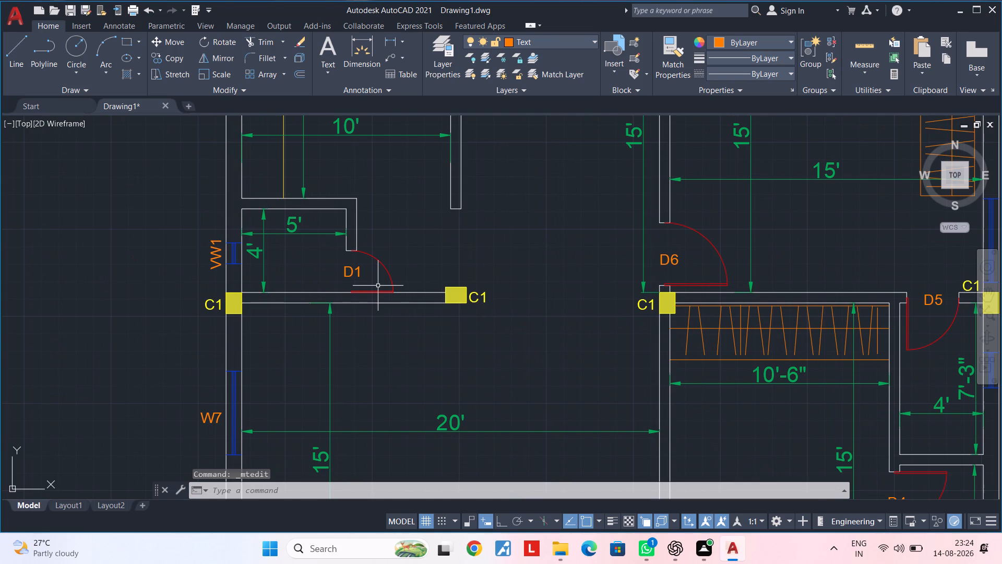
{"action": "scroll", "coordinate": [357, 274], "scroll_direction": "up", "scroll_amount": 1}
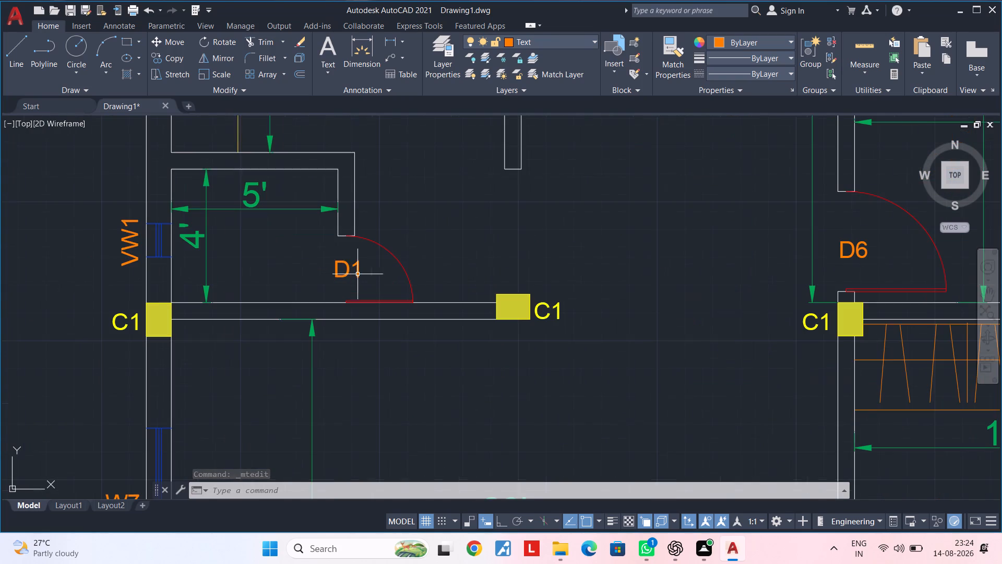
{"action": "double_click", "coordinate": [356, 273]}
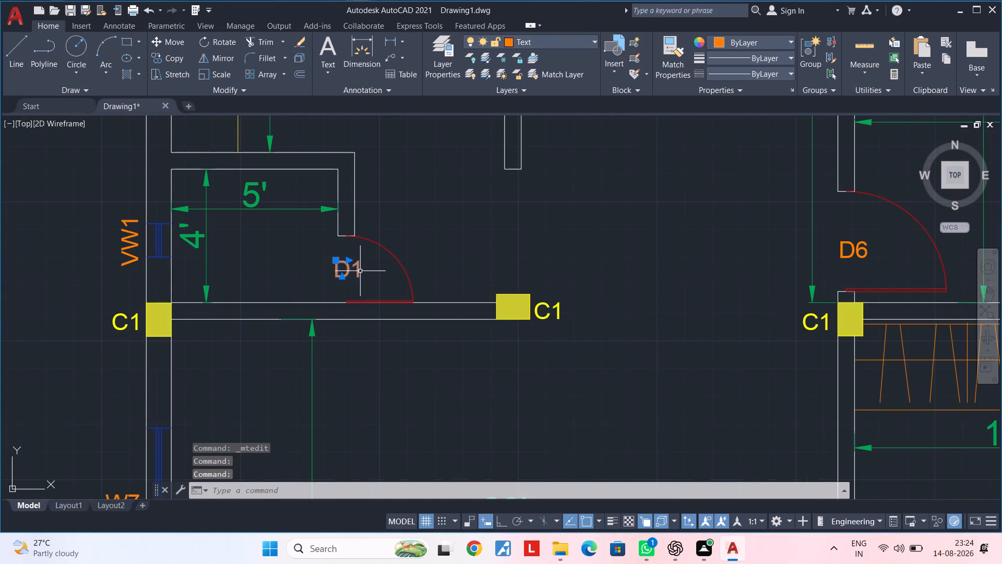
{"action": "double_click", "coordinate": [359, 271]}
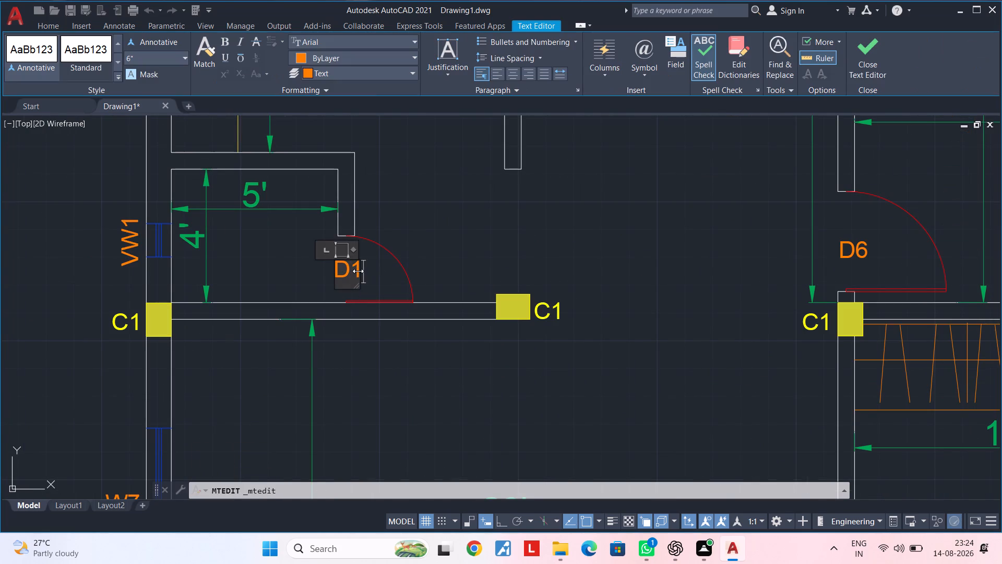
{"action": "key", "text": "BackSpace"}
{"action": "key", "text": "7"}
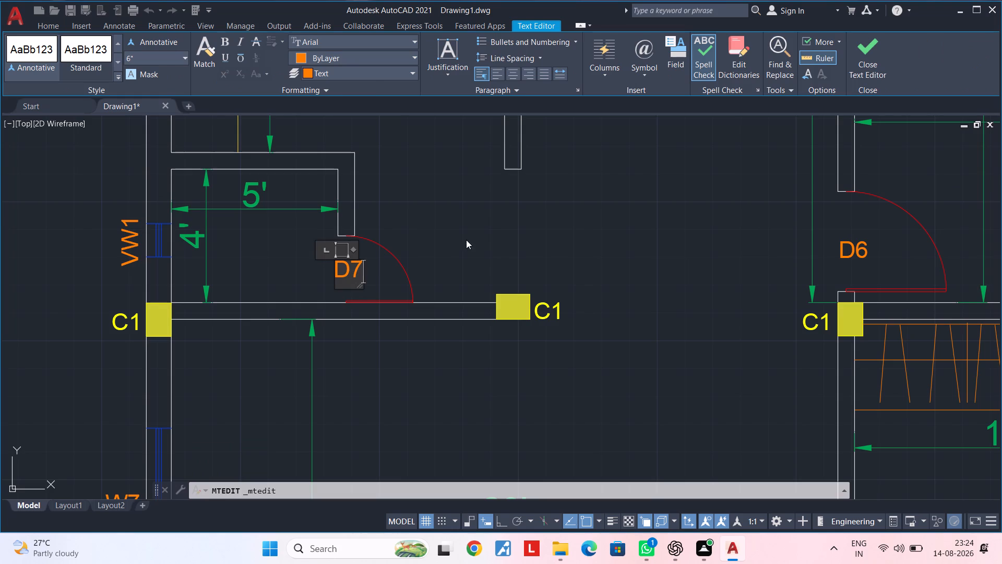
{"action": "left_click", "coordinate": [466, 240]}
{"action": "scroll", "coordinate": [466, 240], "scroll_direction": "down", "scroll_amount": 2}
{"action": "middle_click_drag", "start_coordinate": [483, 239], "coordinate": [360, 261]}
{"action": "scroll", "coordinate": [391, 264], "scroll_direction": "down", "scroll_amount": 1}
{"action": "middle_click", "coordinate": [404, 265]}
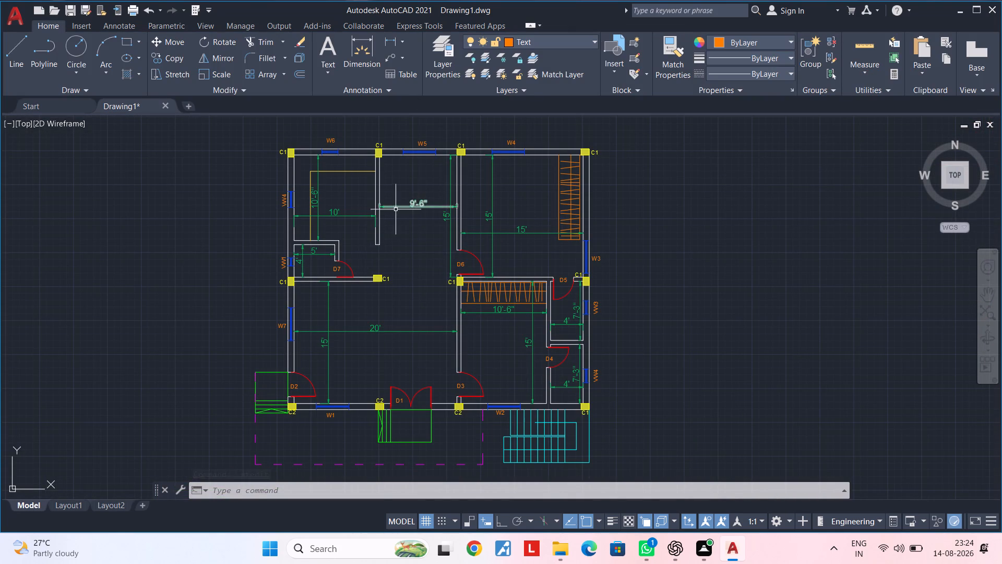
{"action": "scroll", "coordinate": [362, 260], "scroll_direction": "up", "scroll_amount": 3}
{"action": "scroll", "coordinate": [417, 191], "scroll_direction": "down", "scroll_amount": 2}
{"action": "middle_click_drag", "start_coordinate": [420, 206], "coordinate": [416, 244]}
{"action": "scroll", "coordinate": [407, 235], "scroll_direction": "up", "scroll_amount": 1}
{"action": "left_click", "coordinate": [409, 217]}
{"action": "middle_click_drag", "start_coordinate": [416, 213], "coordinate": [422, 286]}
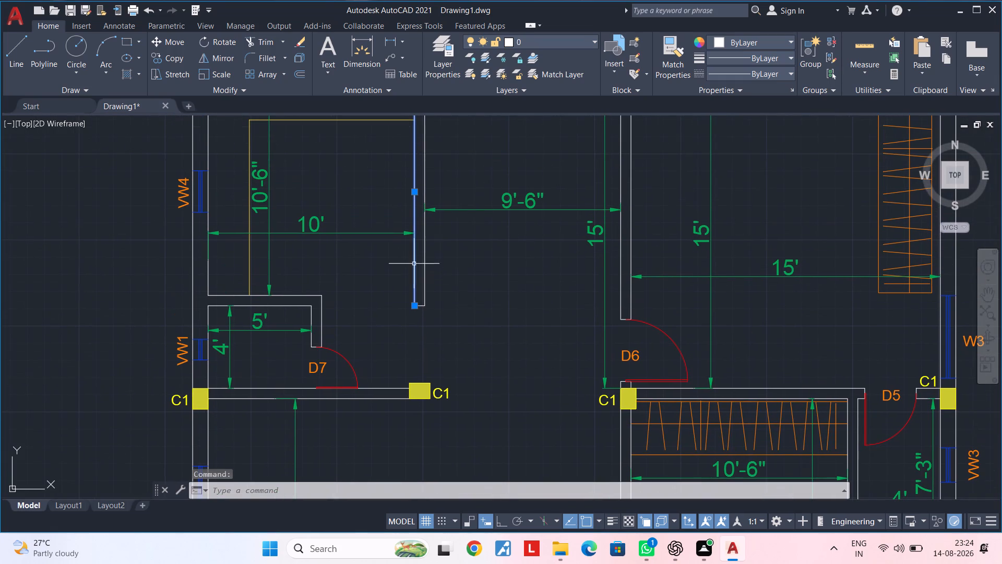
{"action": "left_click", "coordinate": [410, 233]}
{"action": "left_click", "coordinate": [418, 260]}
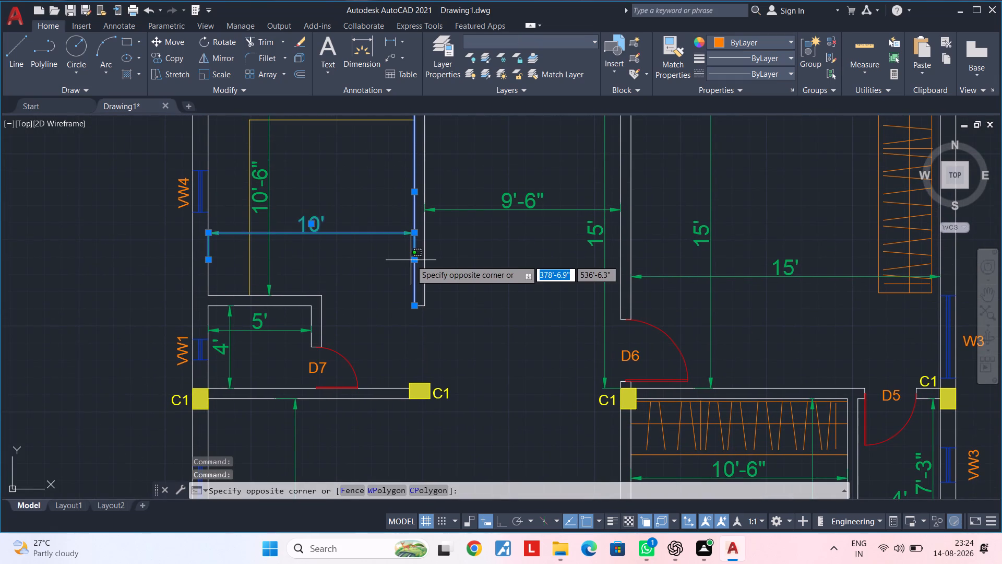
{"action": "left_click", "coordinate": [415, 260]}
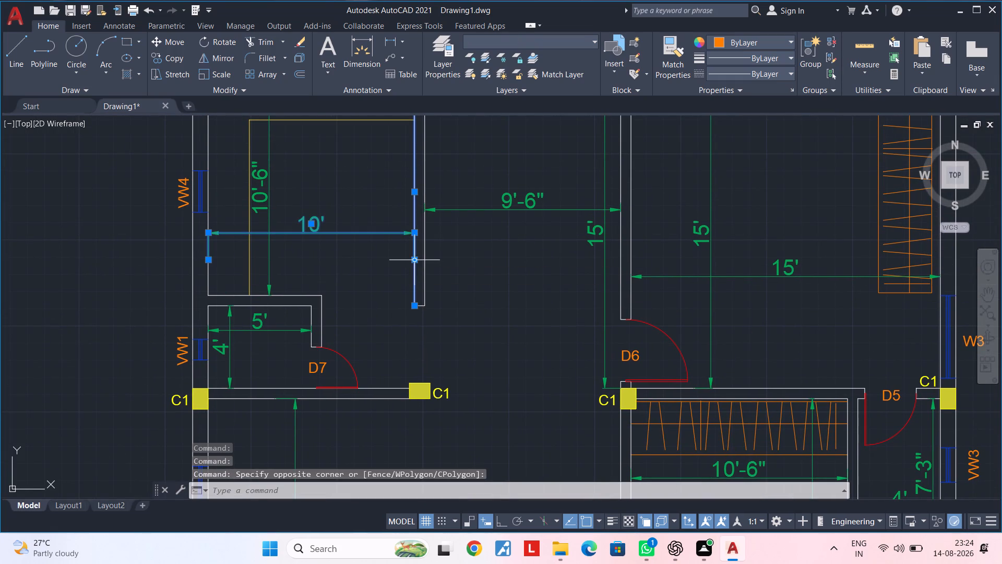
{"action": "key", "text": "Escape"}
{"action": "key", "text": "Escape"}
Pull both extension line origins of the northwest room's 10' width dimension up to its dimension line.
{"action": "left_click", "coordinate": [413, 245]}
{"action": "left_click", "coordinate": [413, 261]}
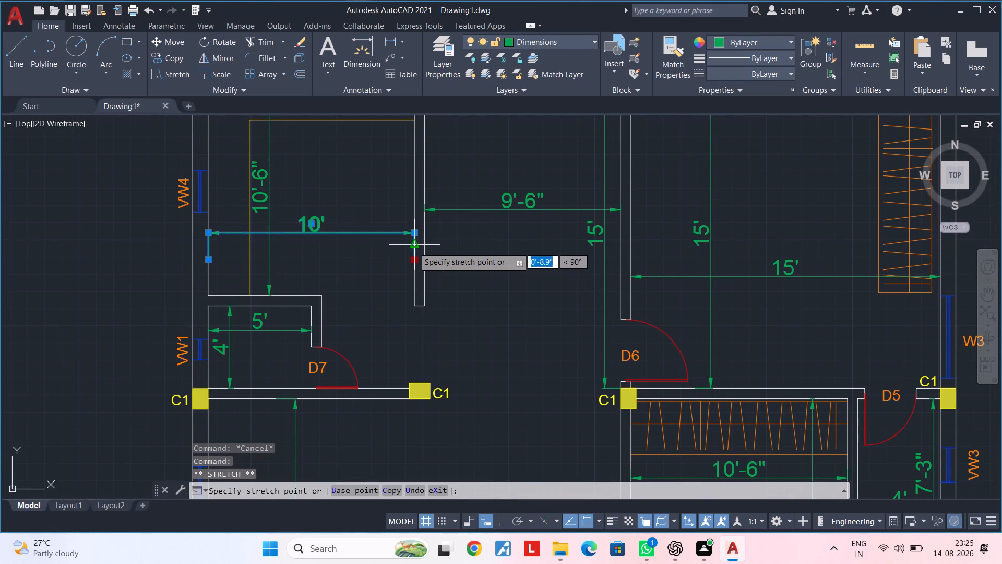
{"action": "left_click", "coordinate": [415, 235]}
{"action": "middle_click_drag", "start_coordinate": [380, 268], "coordinate": [444, 274]}
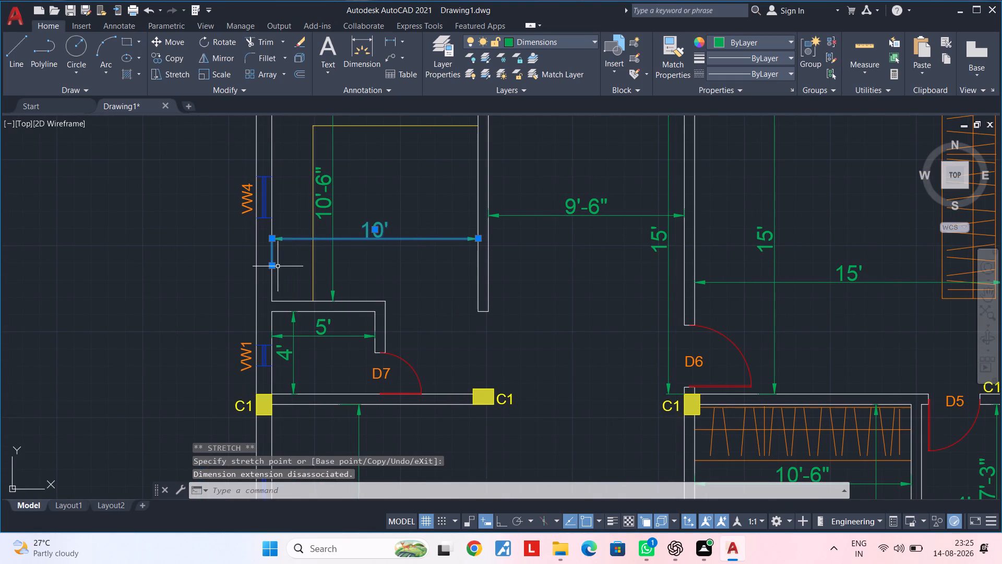
{"action": "left_click", "coordinate": [272, 266]}
{"action": "left_click", "coordinate": [271, 236]}
{"action": "key", "text": "Escape"}
{"action": "key", "text": "Escape"}
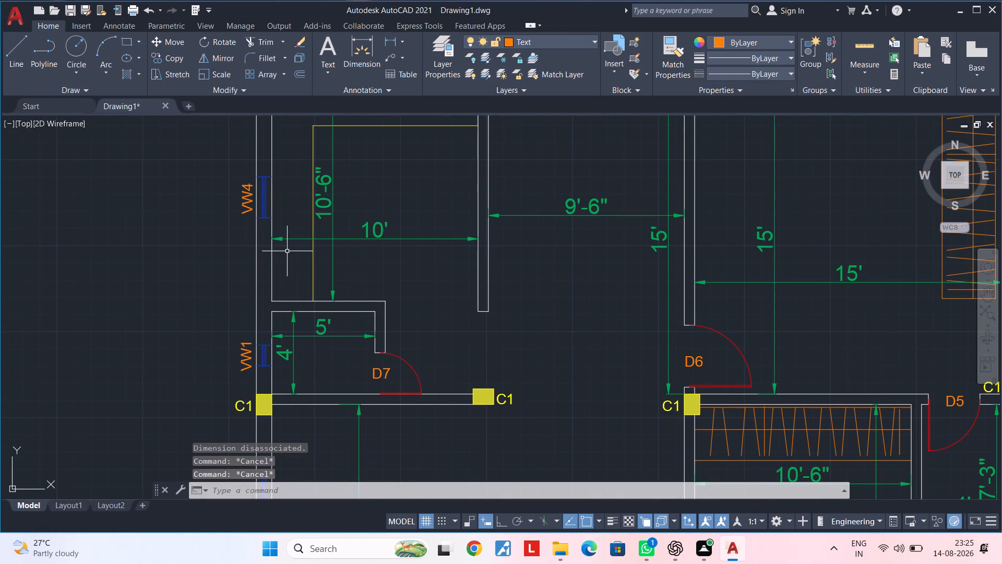
{"action": "key", "text": "Escape"}
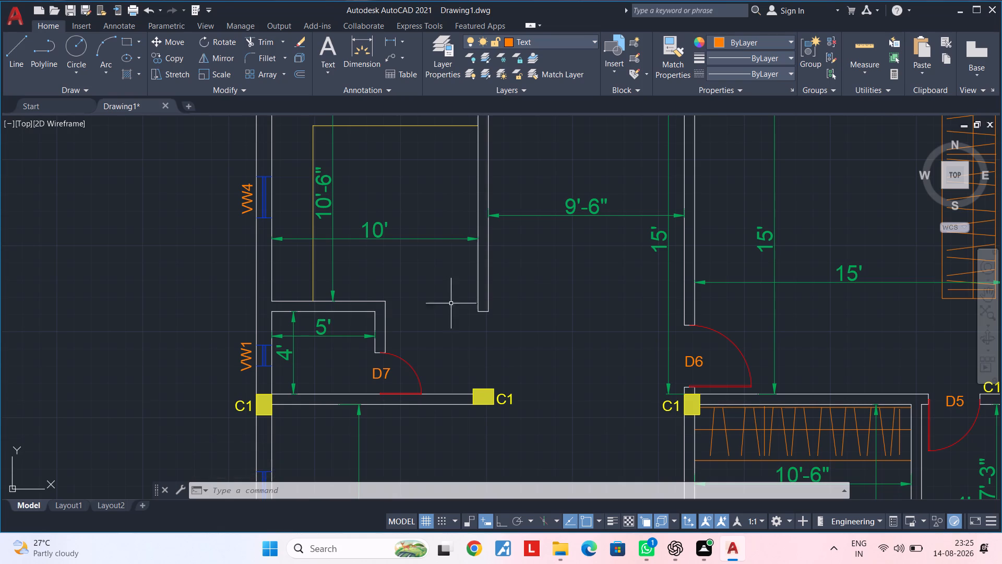
Hatch the northwest 10' room's outer and partition walls, including the north wall up to W5, with solid fill in colour 99,100,102.
{"action": "scroll", "coordinate": [611, 359], "scroll_direction": "down", "scroll_amount": 2}
{"action": "middle_click_drag", "start_coordinate": [611, 359], "coordinate": [572, 325]}
{"action": "key", "text": "Escape"}
{"action": "scroll", "coordinate": [572, 325], "scroll_direction": "up", "scroll_amount": 1}
{"action": "key", "text": "Escape"}
{"action": "key", "text": "Escape"}
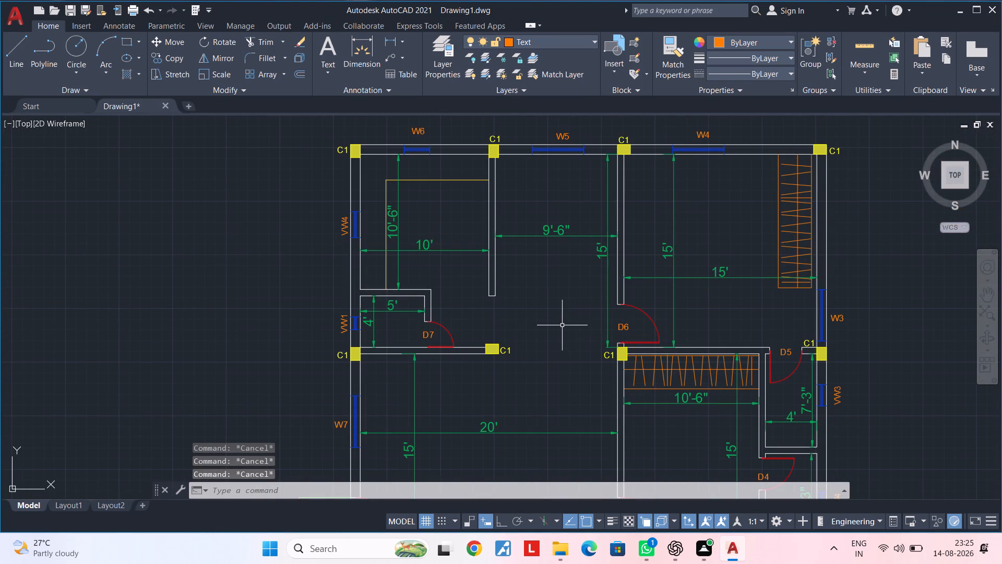
{"action": "type", "text": "h"}
{"action": "key", "text": "space"}
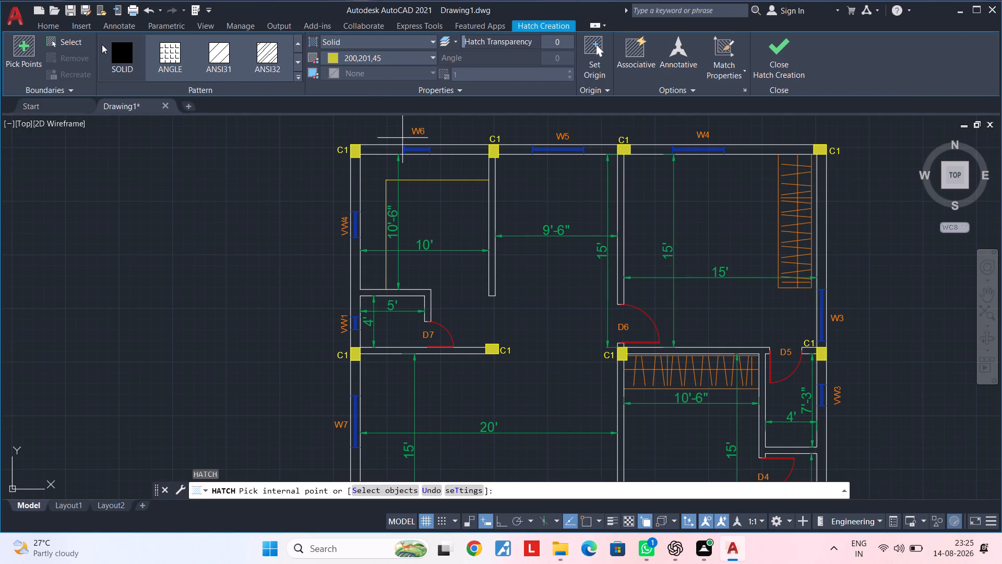
{"action": "left_click", "coordinate": [115, 48]}
{"action": "left_click", "coordinate": [347, 60]}
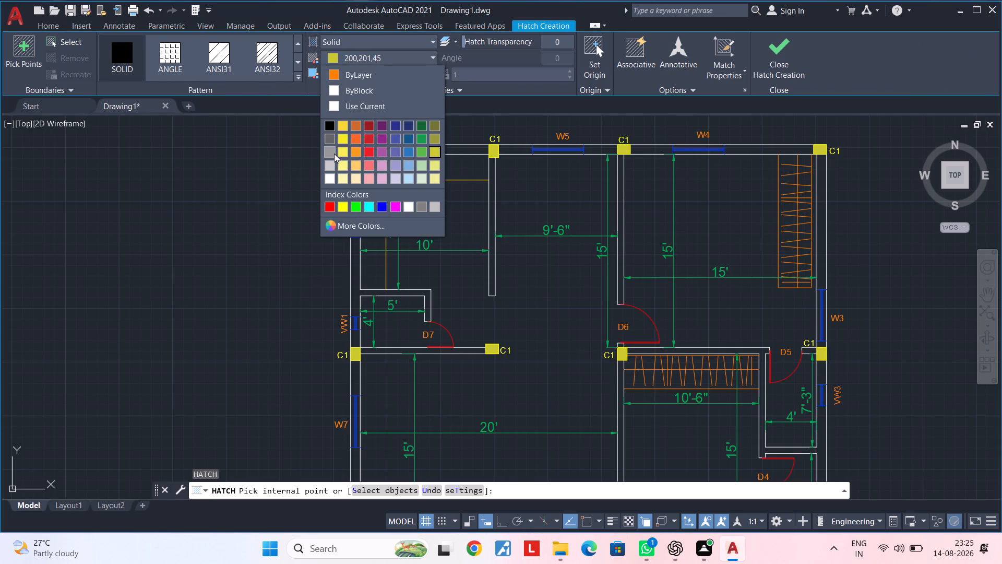
{"action": "left_click", "coordinate": [330, 139]}
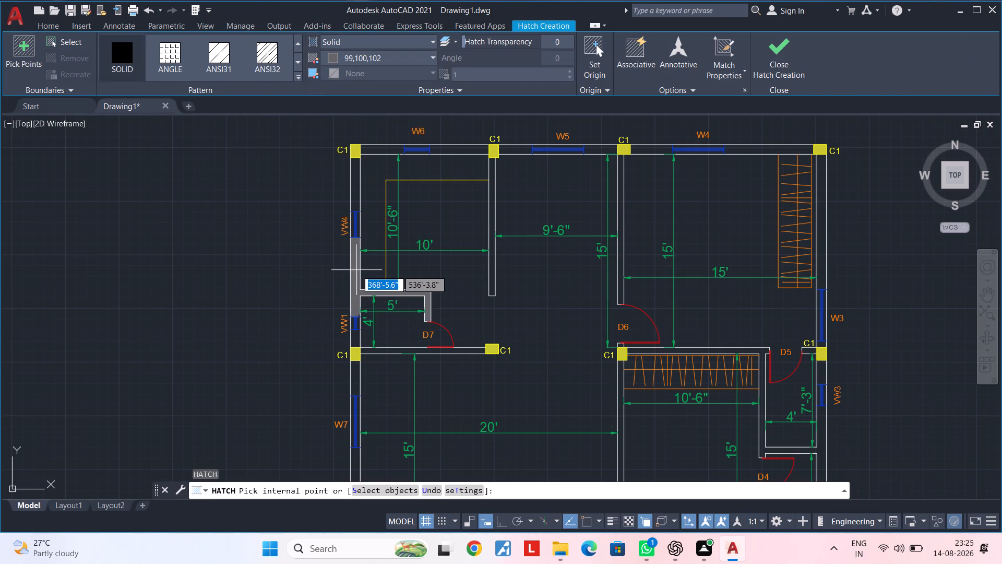
{"action": "left_click", "coordinate": [356, 270]}
{"action": "left_click", "coordinate": [356, 191]}
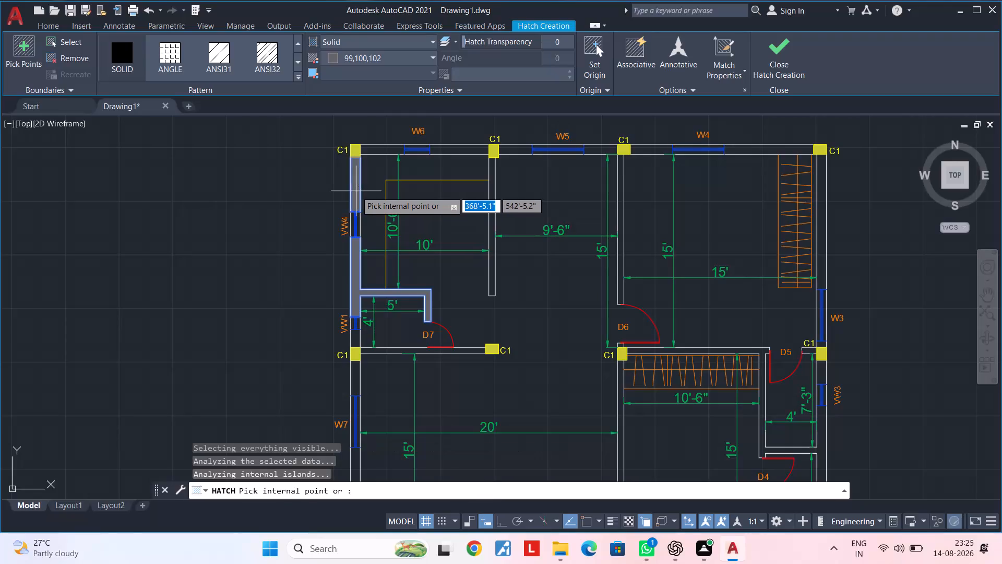
{"action": "left_click", "coordinate": [383, 145]}
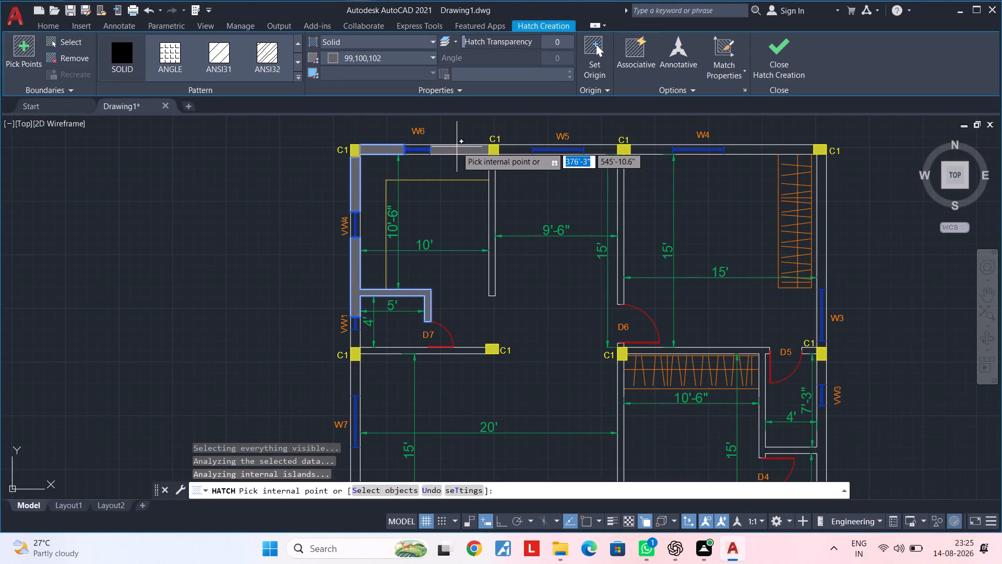
{"action": "left_click", "coordinate": [457, 147]}
{"action": "left_click", "coordinate": [510, 148]}
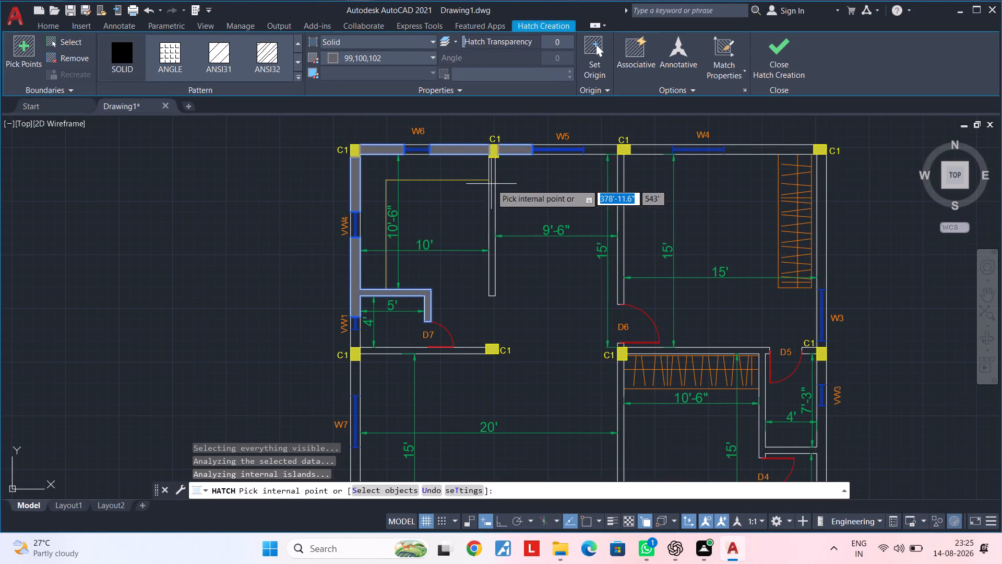
{"action": "left_click", "coordinate": [491, 178]}
Add the rest of the north wall from W5 to the northeast column and the partition above D6 to the solid hatch.
{"action": "middle_click_drag", "start_coordinate": [544, 183], "coordinate": [439, 193]}
{"action": "scroll", "coordinate": [505, 160], "scroll_direction": "up", "scroll_amount": 1}
{"action": "left_click", "coordinate": [493, 160]}
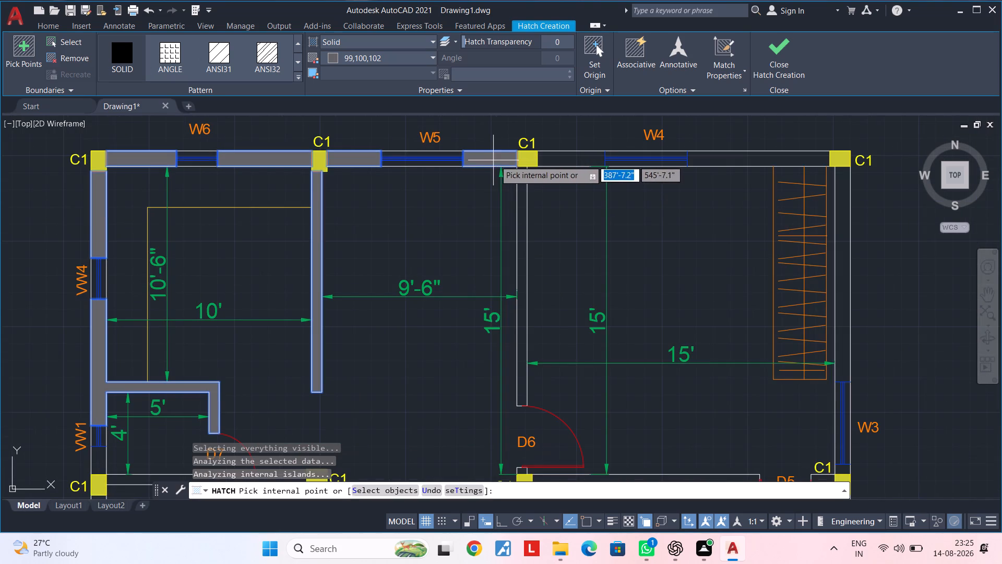
{"action": "left_click", "coordinate": [559, 160]}
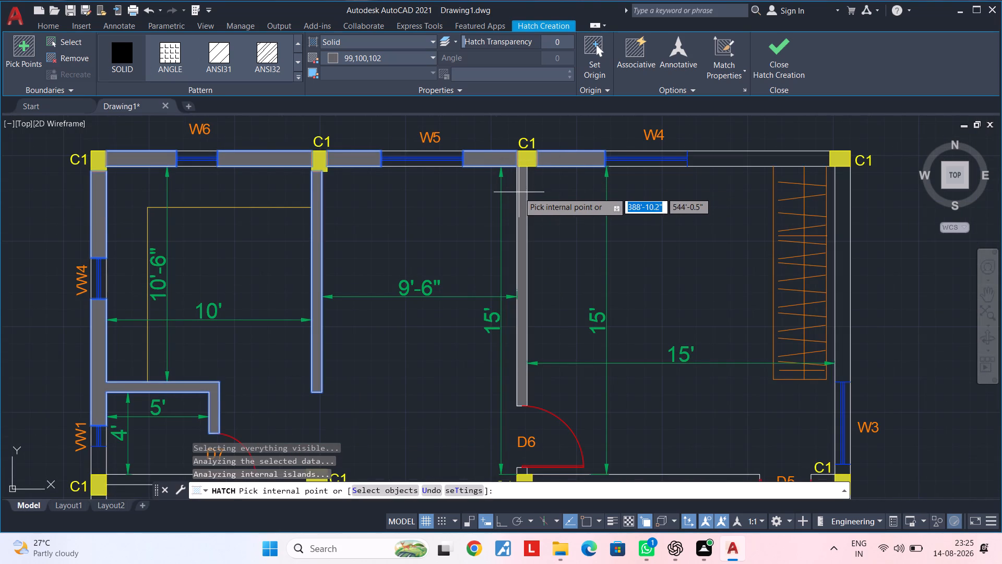
{"action": "left_click", "coordinate": [521, 192]}
{"action": "middle_click_drag", "start_coordinate": [548, 203], "coordinate": [421, 220]}
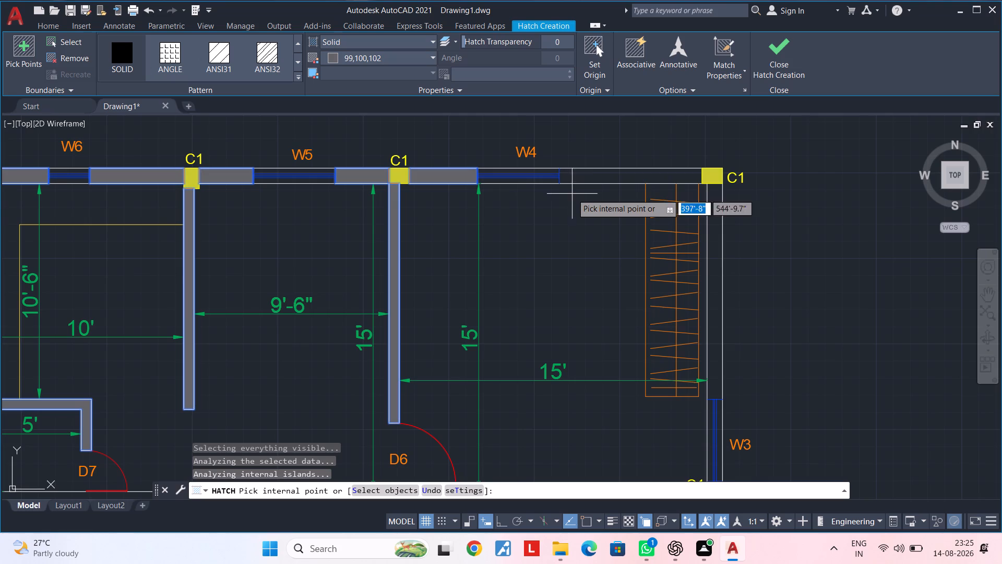
{"action": "left_click", "coordinate": [589, 179]}
Add the east wall segments from the northeast column down to VW3 and the short wall beside D5 to the solid hatch.
{"action": "scroll", "coordinate": [583, 243], "scroll_direction": "down", "scroll_amount": 1}
{"action": "middle_click_drag", "start_coordinate": [583, 243], "coordinate": [495, 233]}
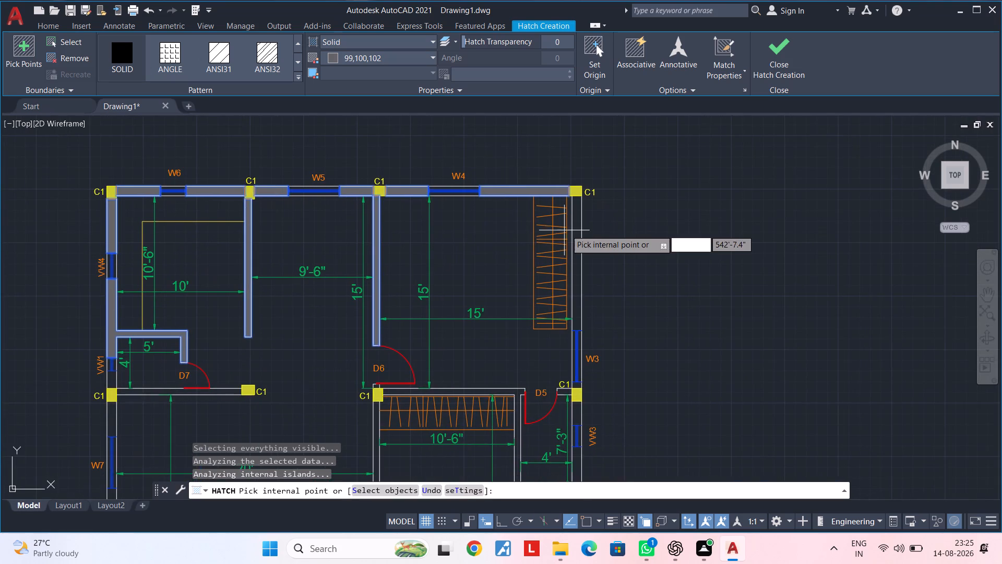
{"action": "scroll", "coordinate": [575, 228], "scroll_direction": "up", "scroll_amount": 2}
{"action": "left_click", "coordinate": [575, 228]}
{"action": "scroll", "coordinate": [570, 249], "scroll_direction": "down", "scroll_amount": 2}
{"action": "middle_click_drag", "start_coordinate": [569, 250], "coordinate": [559, 119]}
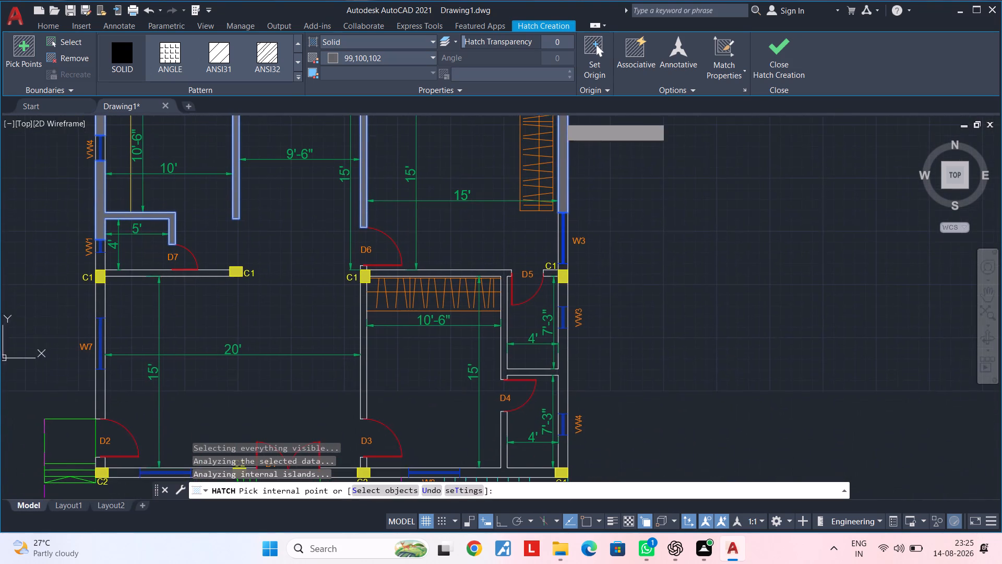
{"action": "scroll", "coordinate": [563, 278], "scroll_direction": "up", "scroll_amount": 3}
{"action": "left_click", "coordinate": [558, 235]}
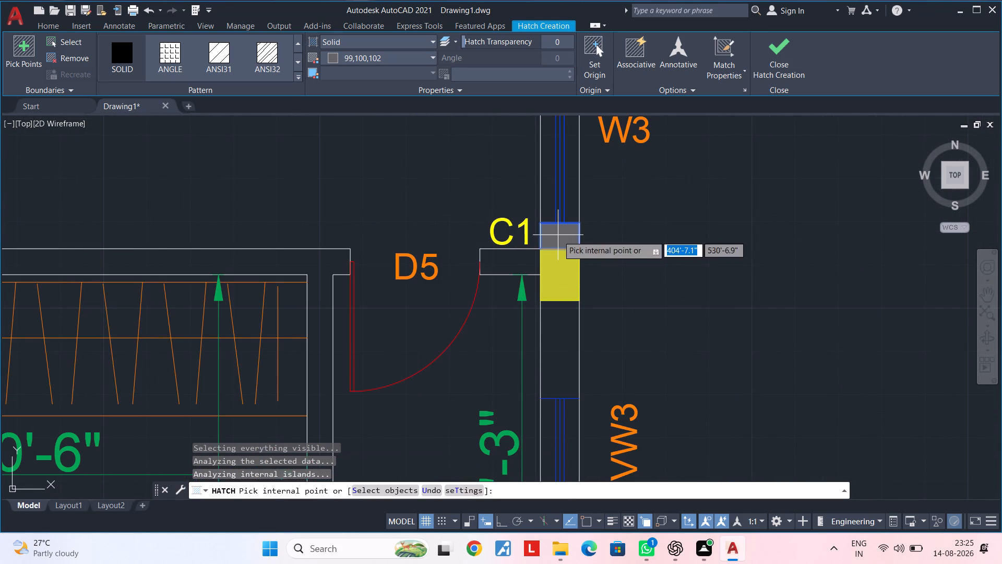
{"action": "left_click", "coordinate": [520, 268]}
{"action": "left_click", "coordinate": [570, 335]}
Add the east wall down past VW4, the partitions around both 4' rooms and the south wall past W2 to the solid hatch.
{"action": "scroll", "coordinate": [576, 338], "scroll_direction": "down", "scroll_amount": 1}
{"action": "middle_click_drag", "start_coordinate": [578, 334], "coordinate": [567, 242]}
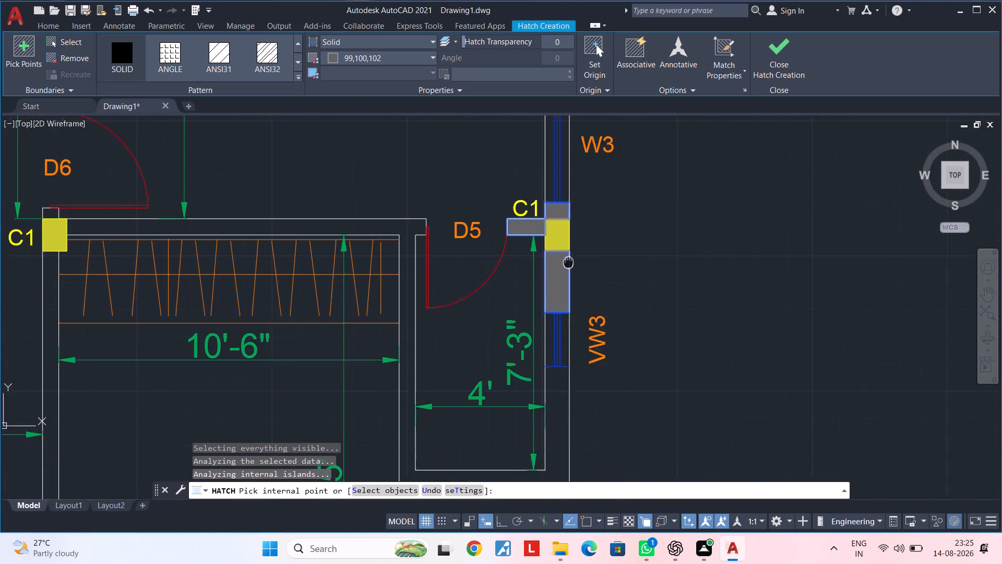
{"action": "middle_click_drag", "start_coordinate": [567, 242], "coordinate": [565, 163]}
{"action": "left_click", "coordinate": [554, 292]}
{"action": "middle_click_drag", "start_coordinate": [580, 319], "coordinate": [614, 143]}
{"action": "scroll", "coordinate": [612, 241], "scroll_direction": "down", "scroll_amount": 1}
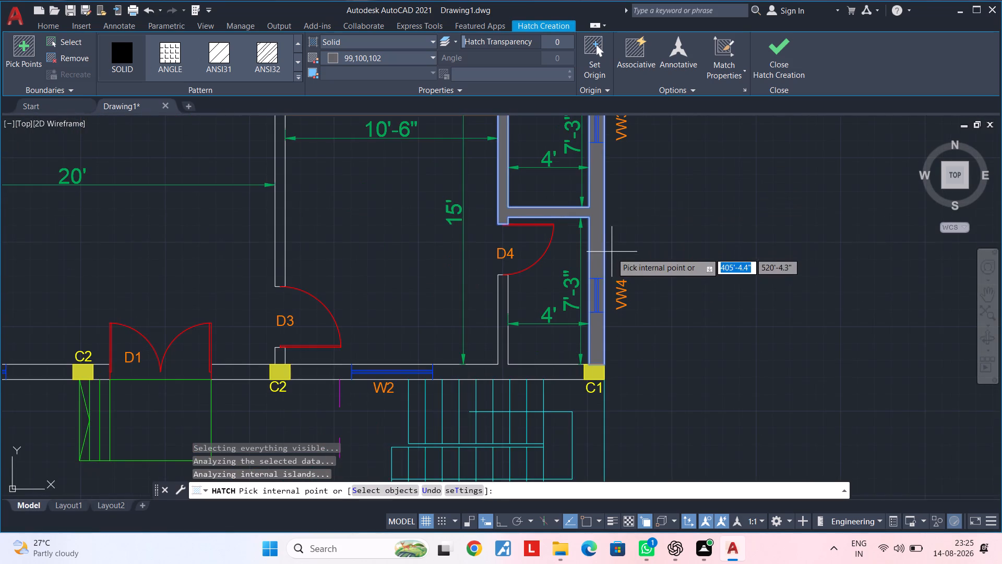
{"action": "middle_click_drag", "start_coordinate": [629, 249], "coordinate": [687, 210]}
{"action": "left_click", "coordinate": [598, 336]}
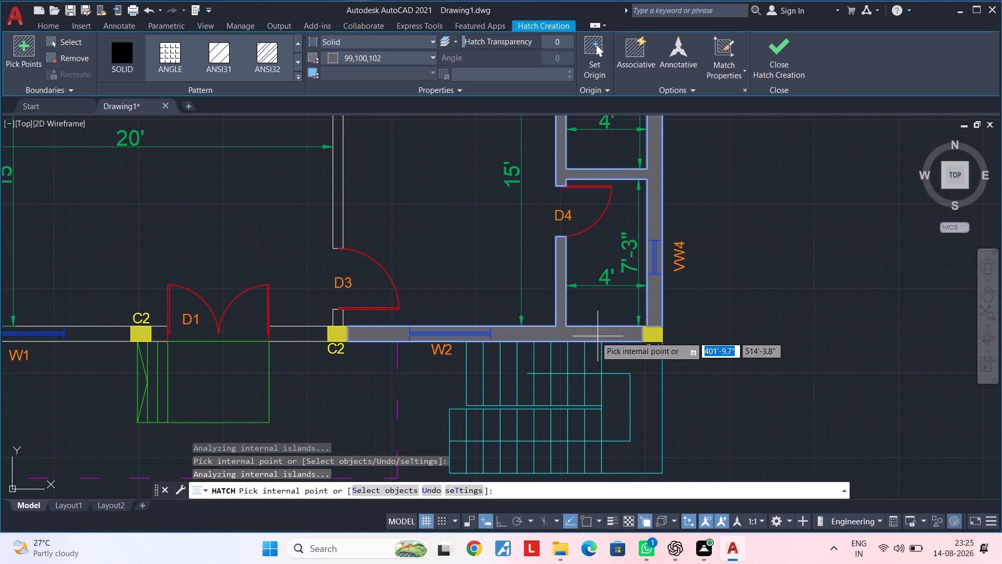
Add the south wall segments on both sides of W1 and the short wall below D2 to the solid hatch.
{"action": "middle_click_drag", "start_coordinate": [559, 326], "coordinate": [699, 310]}
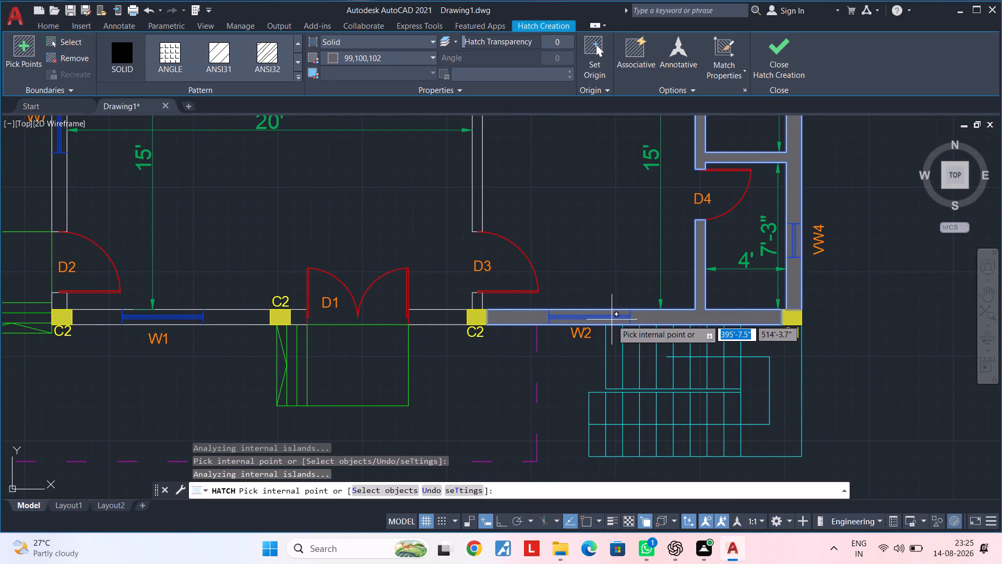
{"action": "scroll", "coordinate": [612, 320], "scroll_direction": "down", "scroll_amount": 2}
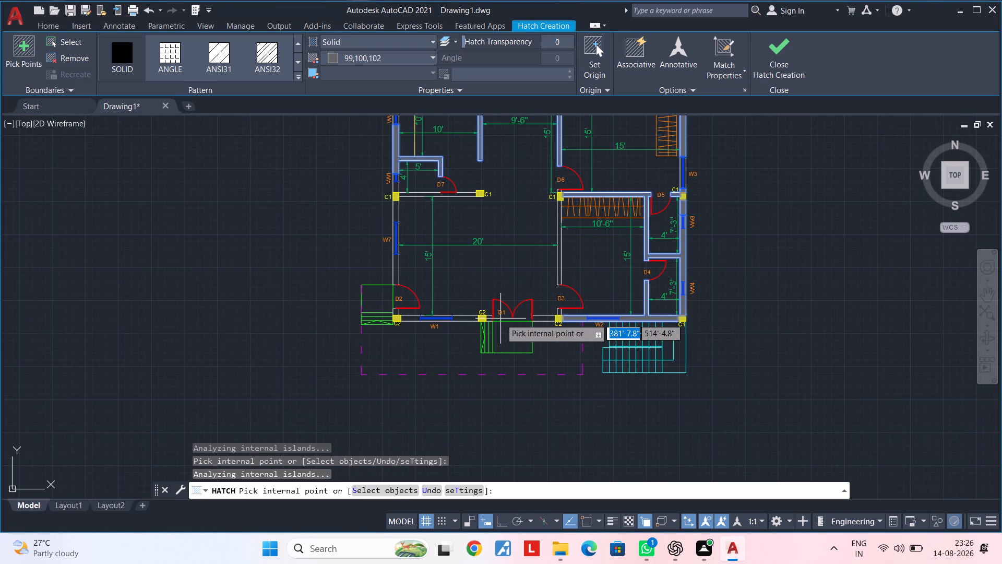
{"action": "scroll", "coordinate": [498, 319], "scroll_direction": "up", "scroll_amount": 5}
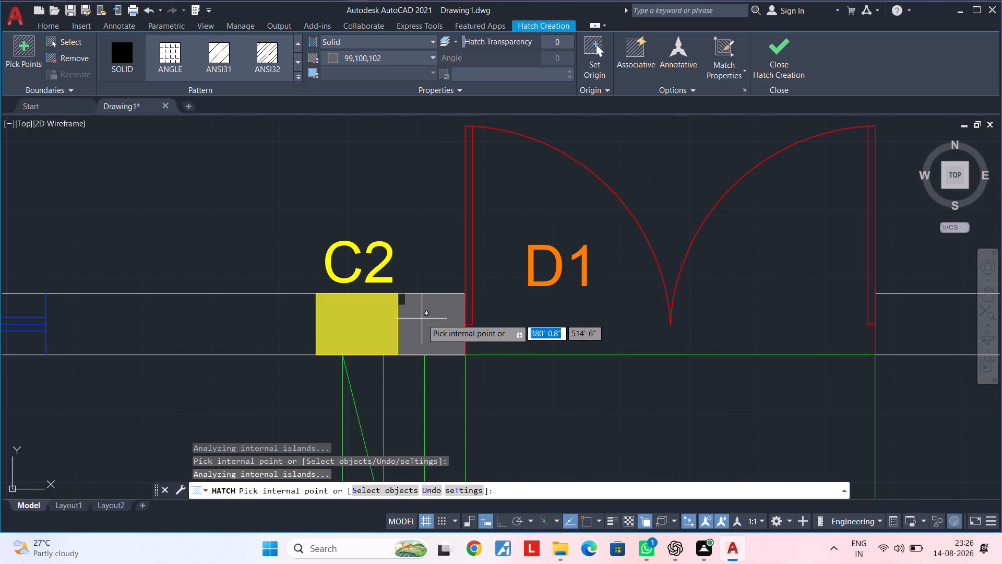
{"action": "left_click", "coordinate": [422, 319]}
{"action": "left_click", "coordinate": [431, 327]}
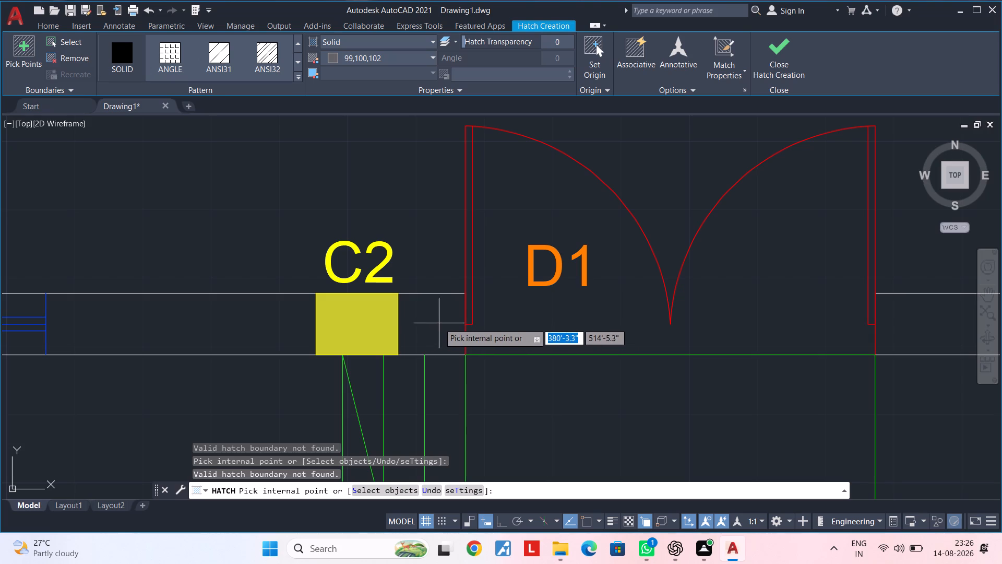
{"action": "scroll", "coordinate": [439, 319], "scroll_direction": "down", "scroll_amount": 2}
{"action": "middle_click_drag", "start_coordinate": [435, 320], "coordinate": [497, 309]}
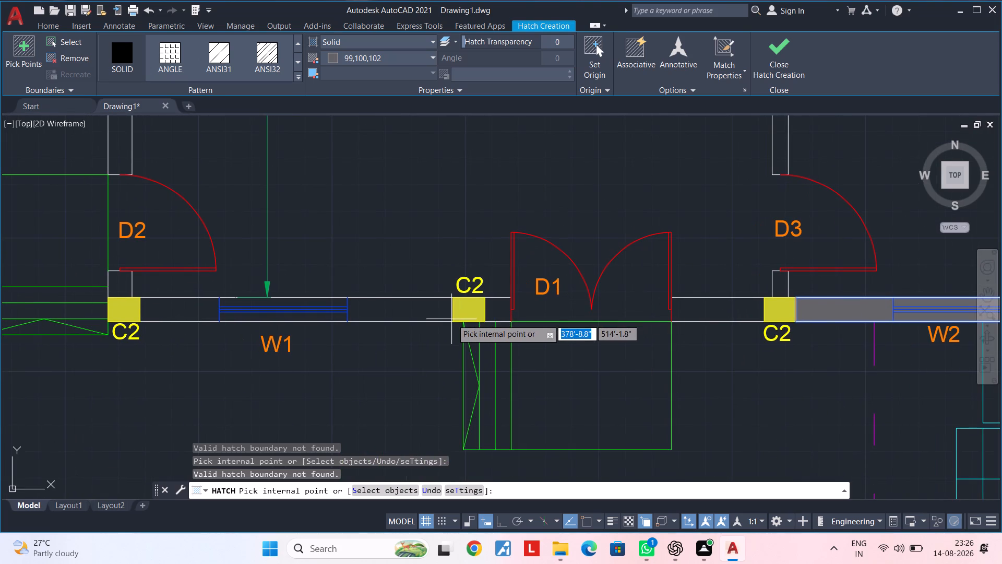
{"action": "left_click", "coordinate": [428, 312]}
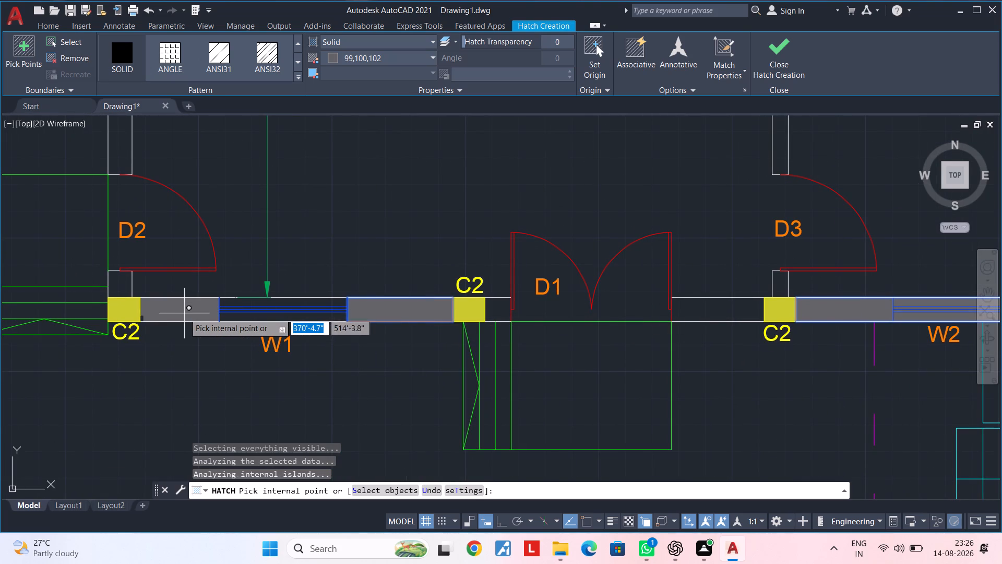
{"action": "left_click", "coordinate": [184, 313]}
{"action": "middle_click_drag", "start_coordinate": [195, 314], "coordinate": [297, 311]}
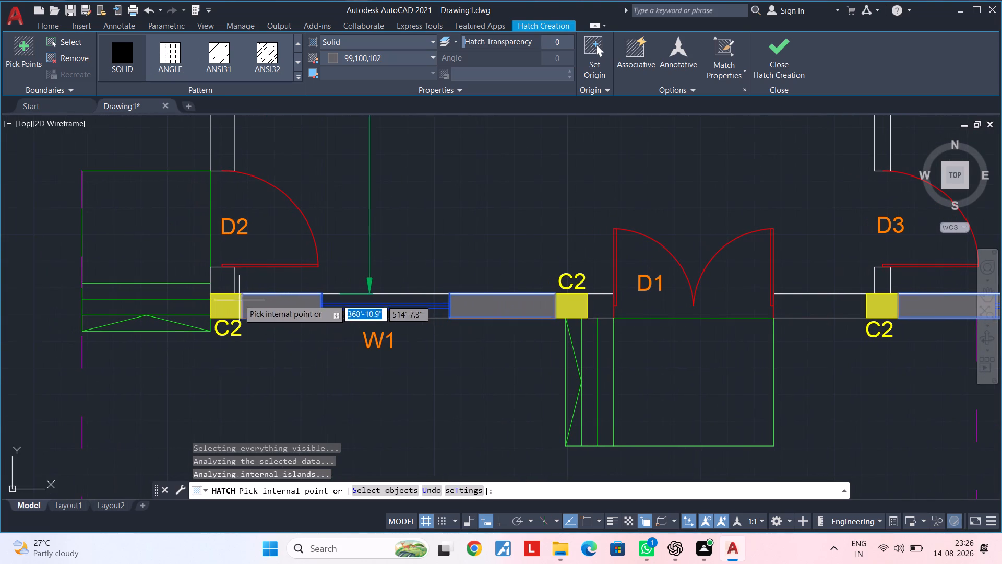
{"action": "left_click", "coordinate": [222, 285]}
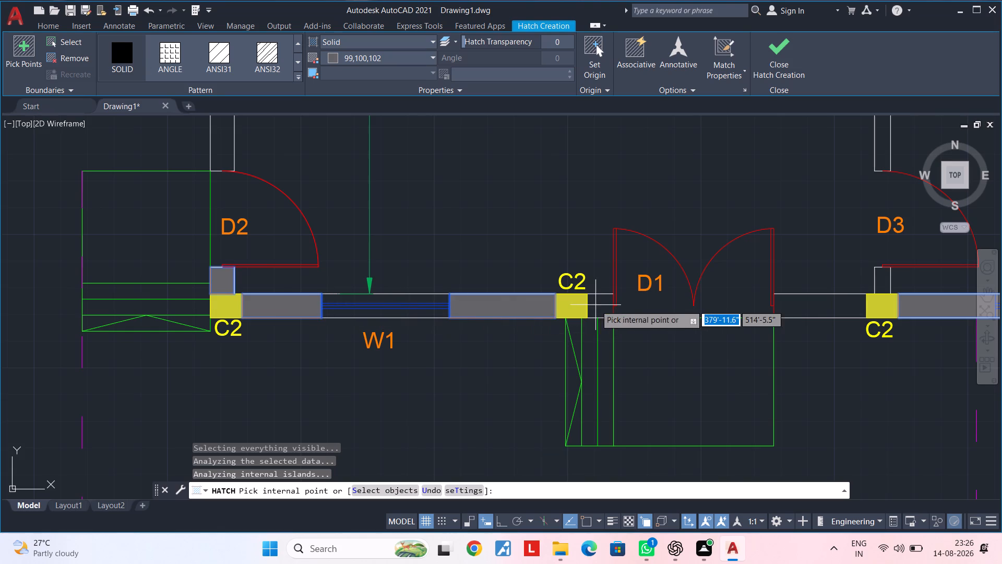
Add the south wall pieces on both sides of D1 and the short wall below D3 to the solid hatch.
{"action": "left_click", "coordinate": [597, 307]}
{"action": "middle_click_drag", "start_coordinate": [611, 315], "coordinate": [539, 319]}
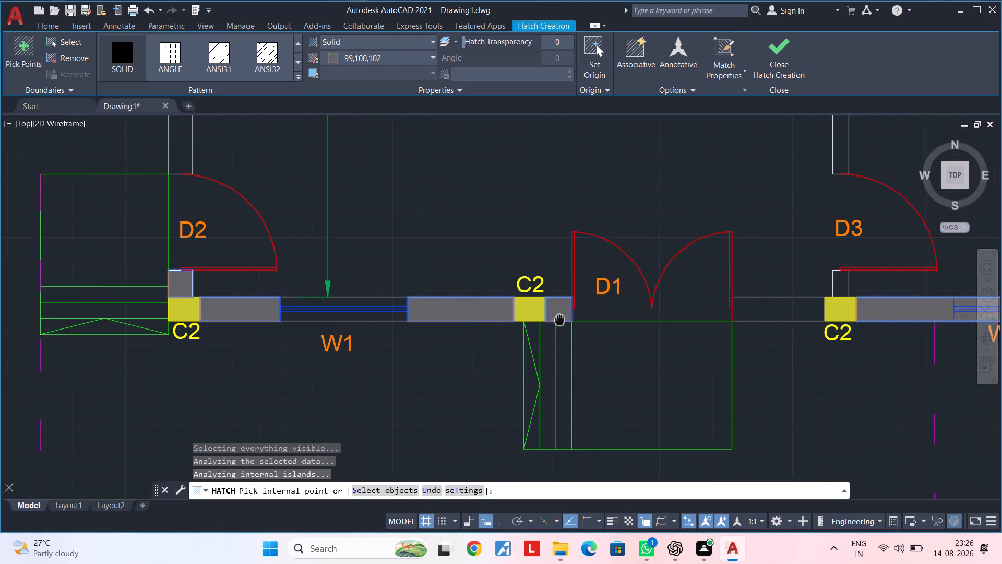
{"action": "middle_click_drag", "start_coordinate": [539, 319], "coordinate": [424, 313]}
{"action": "left_click", "coordinate": [612, 307]}
{"action": "scroll", "coordinate": [619, 361], "scroll_direction": "down", "scroll_amount": 1}
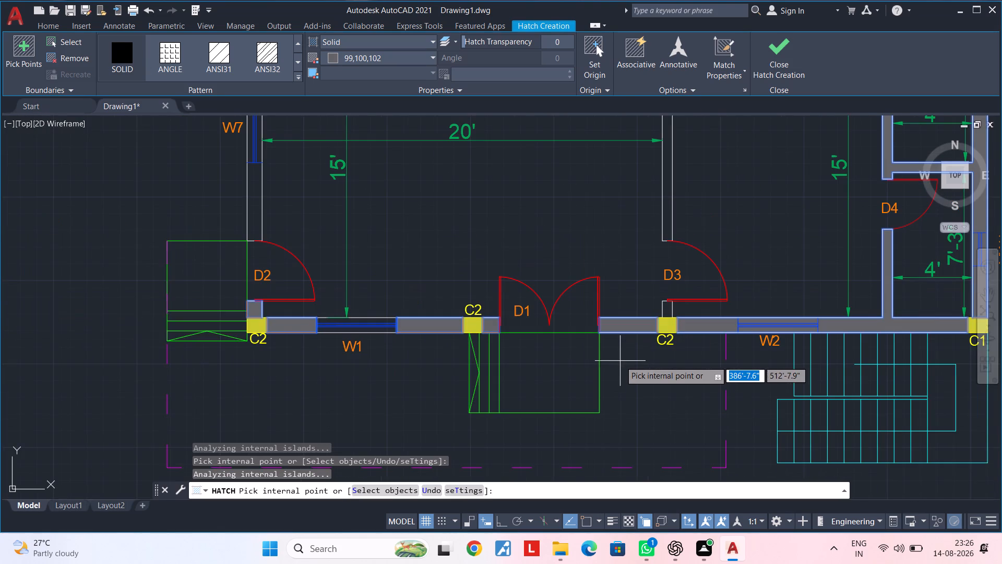
{"action": "scroll", "coordinate": [683, 307], "scroll_direction": "up", "scroll_amount": 2}
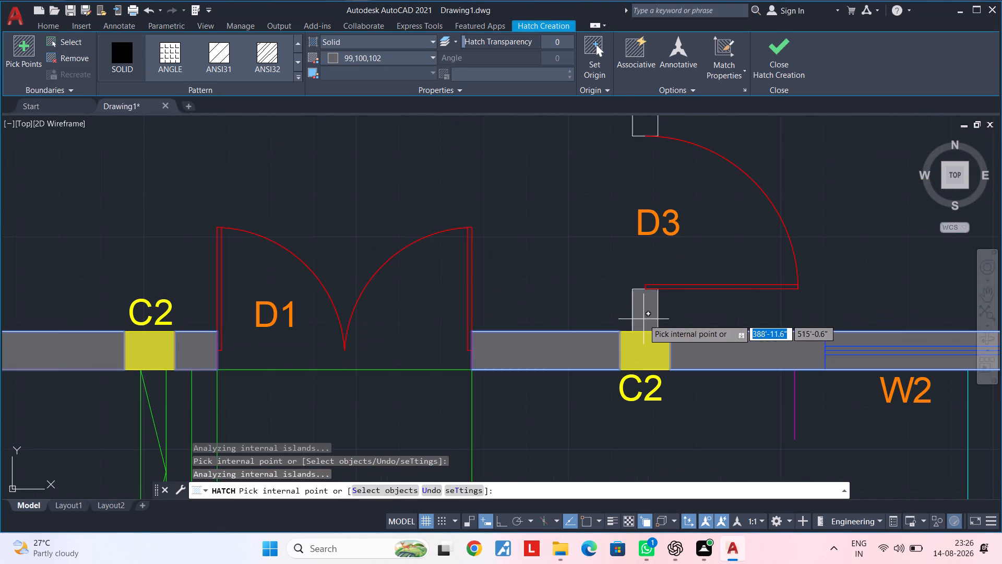
{"action": "left_click", "coordinate": [643, 319]}
Add the partition from D3 up to column C1 and the short wall between that column and D6 to the solid hatch.
{"action": "scroll", "coordinate": [601, 319], "scroll_direction": "down", "scroll_amount": 2}
{"action": "middle_click_drag", "start_coordinate": [584, 296], "coordinate": [698, 299]}
{"action": "scroll", "coordinate": [700, 246], "scroll_direction": "down", "scroll_amount": 1}
{"action": "middle_click_drag", "start_coordinate": [698, 247], "coordinate": [639, 354]}
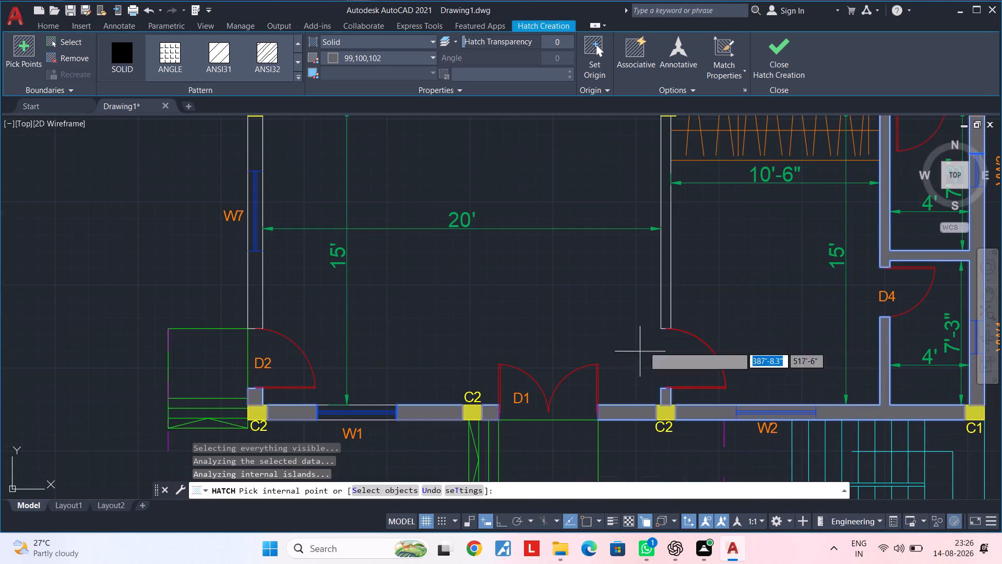
{"action": "left_click", "coordinate": [665, 290]}
{"action": "scroll", "coordinate": [659, 293], "scroll_direction": "down", "scroll_amount": 2}
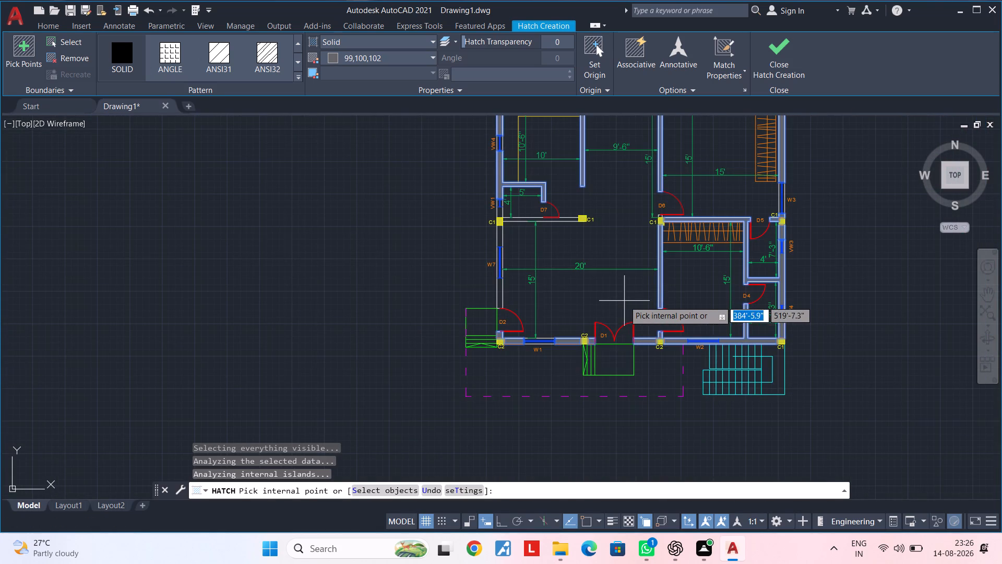
{"action": "scroll", "coordinate": [659, 218], "scroll_direction": "up", "scroll_amount": 6}
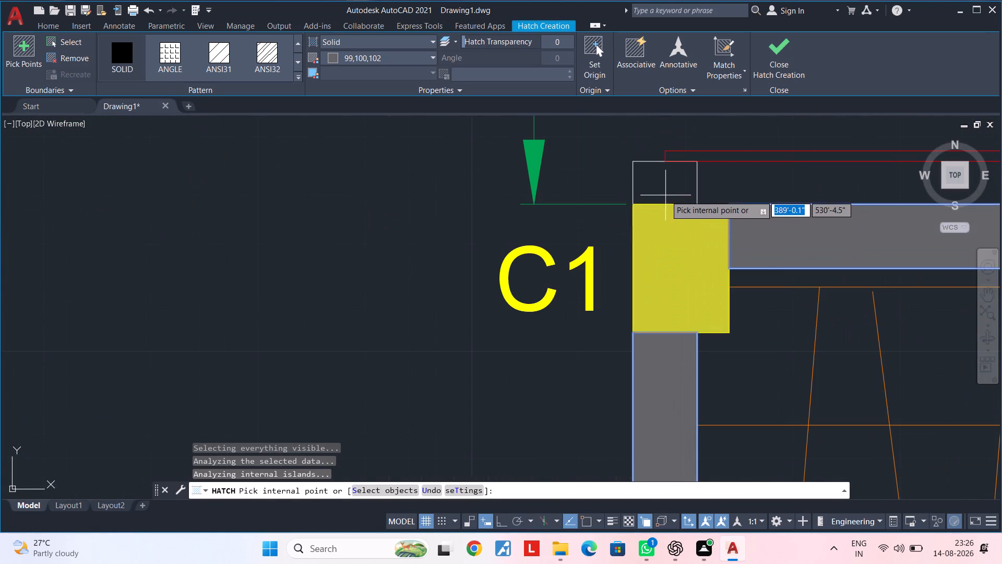
{"action": "left_click", "coordinate": [665, 192]}
Add the wall below D7 between its two C1 columns to the solid hatch.
{"action": "scroll", "coordinate": [634, 224], "scroll_direction": "down", "scroll_amount": 4}
{"action": "middle_click_drag", "start_coordinate": [446, 258], "coordinate": [478, 251]}
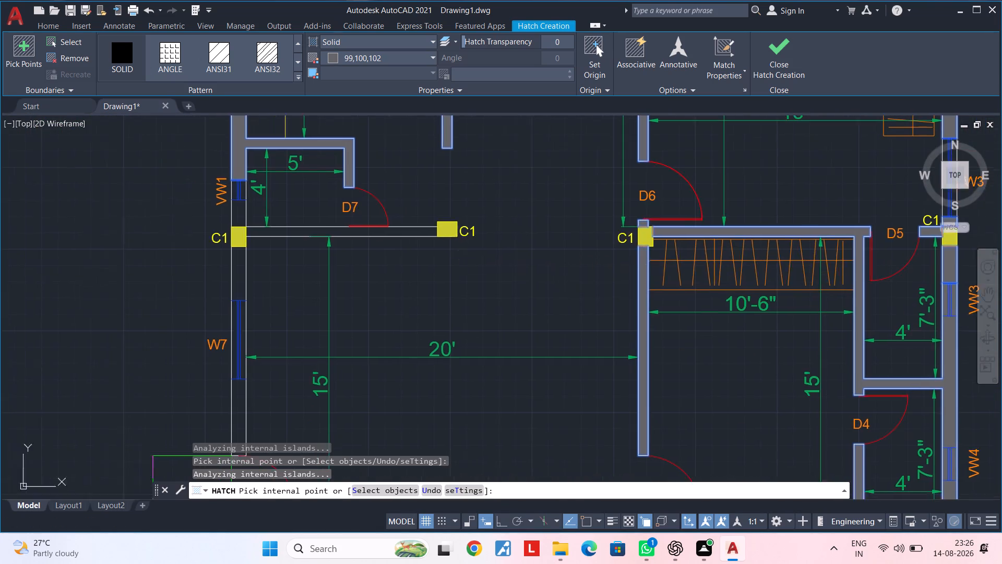
{"action": "middle_click_drag", "start_coordinate": [478, 251], "coordinate": [557, 240]}
{"action": "scroll", "coordinate": [513, 217], "scroll_direction": "up", "scroll_amount": 2}
{"action": "left_click", "coordinate": [511, 217]}
{"action": "scroll", "coordinate": [507, 233], "scroll_direction": "down", "scroll_amount": 2}
{"action": "middle_click_drag", "start_coordinate": [506, 263], "coordinate": [579, 242]}
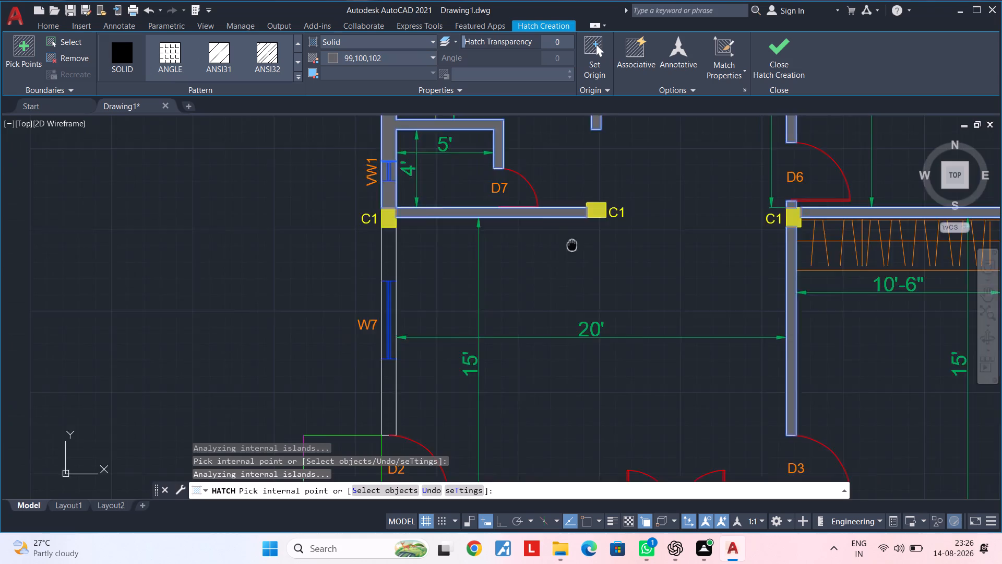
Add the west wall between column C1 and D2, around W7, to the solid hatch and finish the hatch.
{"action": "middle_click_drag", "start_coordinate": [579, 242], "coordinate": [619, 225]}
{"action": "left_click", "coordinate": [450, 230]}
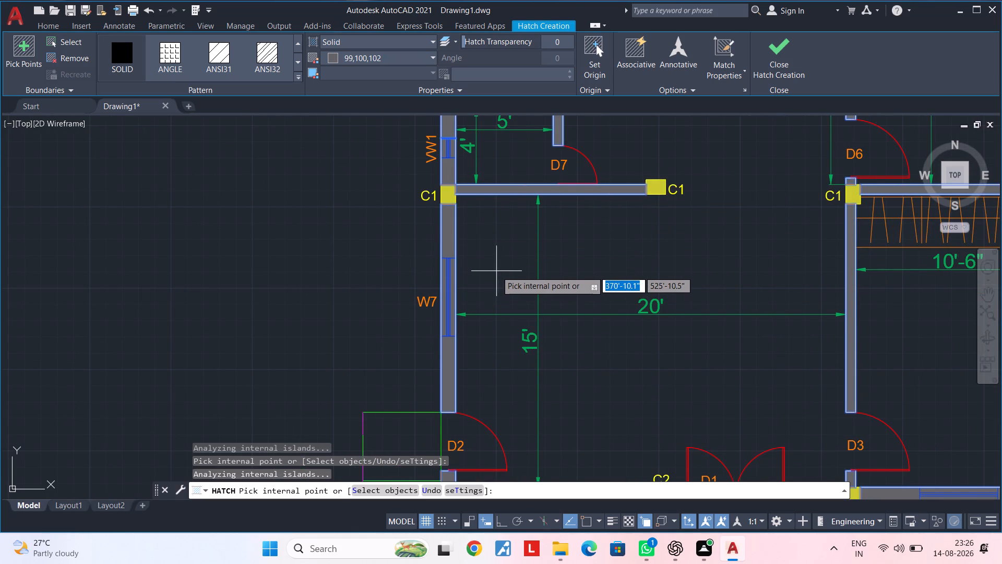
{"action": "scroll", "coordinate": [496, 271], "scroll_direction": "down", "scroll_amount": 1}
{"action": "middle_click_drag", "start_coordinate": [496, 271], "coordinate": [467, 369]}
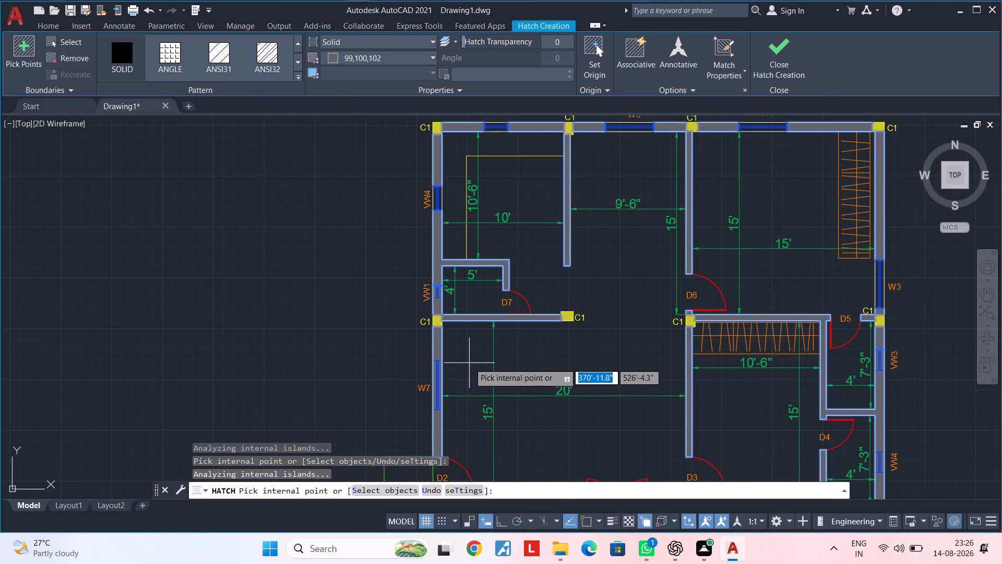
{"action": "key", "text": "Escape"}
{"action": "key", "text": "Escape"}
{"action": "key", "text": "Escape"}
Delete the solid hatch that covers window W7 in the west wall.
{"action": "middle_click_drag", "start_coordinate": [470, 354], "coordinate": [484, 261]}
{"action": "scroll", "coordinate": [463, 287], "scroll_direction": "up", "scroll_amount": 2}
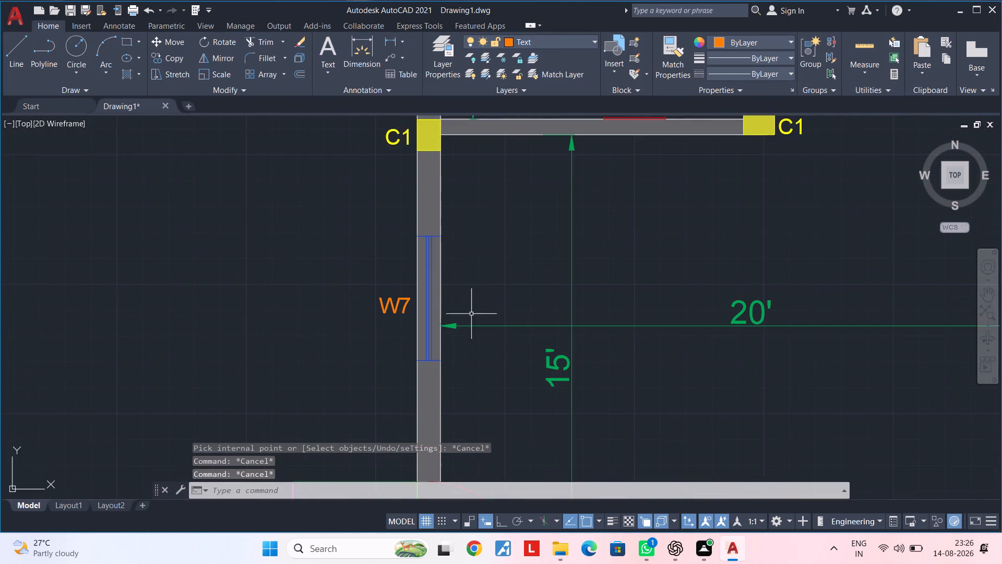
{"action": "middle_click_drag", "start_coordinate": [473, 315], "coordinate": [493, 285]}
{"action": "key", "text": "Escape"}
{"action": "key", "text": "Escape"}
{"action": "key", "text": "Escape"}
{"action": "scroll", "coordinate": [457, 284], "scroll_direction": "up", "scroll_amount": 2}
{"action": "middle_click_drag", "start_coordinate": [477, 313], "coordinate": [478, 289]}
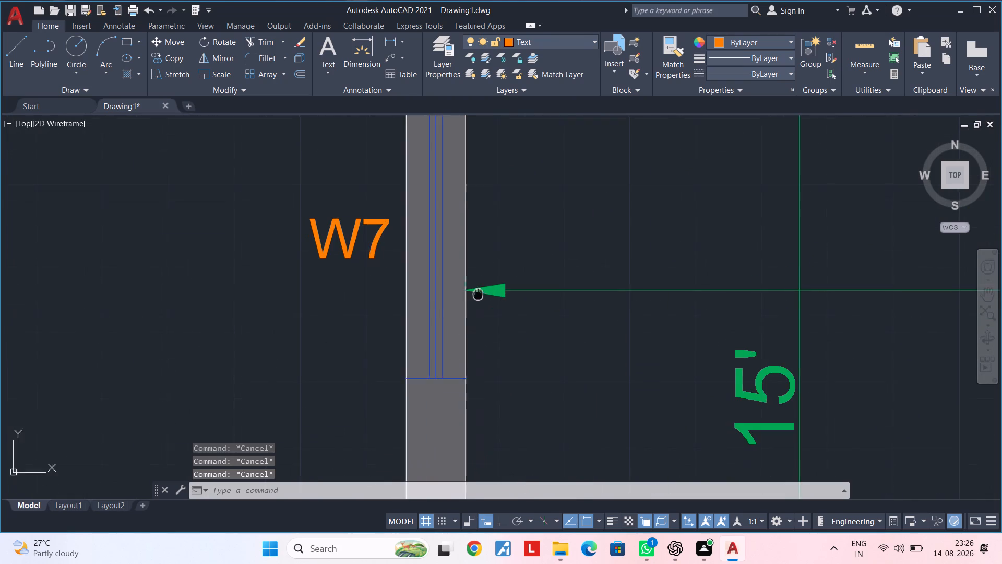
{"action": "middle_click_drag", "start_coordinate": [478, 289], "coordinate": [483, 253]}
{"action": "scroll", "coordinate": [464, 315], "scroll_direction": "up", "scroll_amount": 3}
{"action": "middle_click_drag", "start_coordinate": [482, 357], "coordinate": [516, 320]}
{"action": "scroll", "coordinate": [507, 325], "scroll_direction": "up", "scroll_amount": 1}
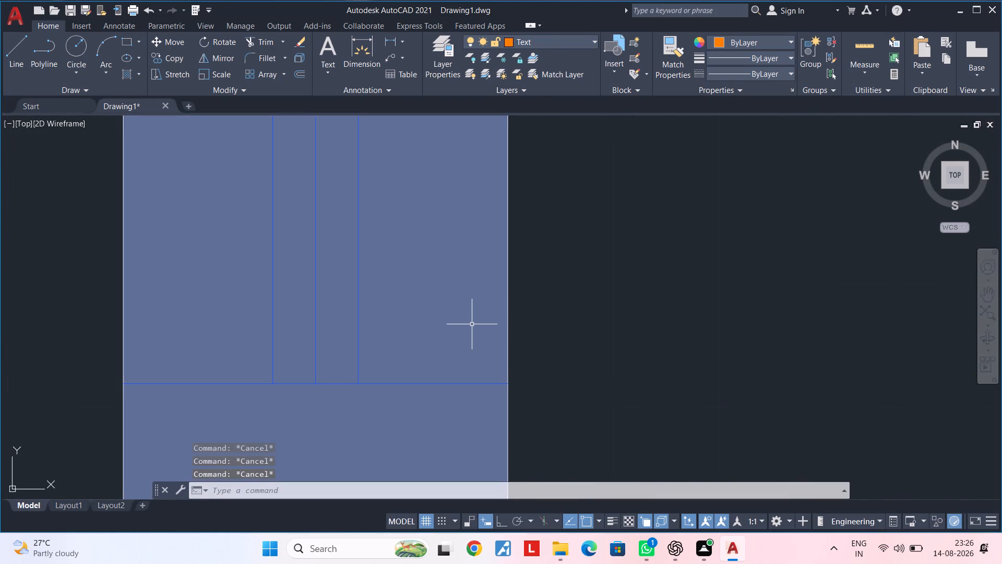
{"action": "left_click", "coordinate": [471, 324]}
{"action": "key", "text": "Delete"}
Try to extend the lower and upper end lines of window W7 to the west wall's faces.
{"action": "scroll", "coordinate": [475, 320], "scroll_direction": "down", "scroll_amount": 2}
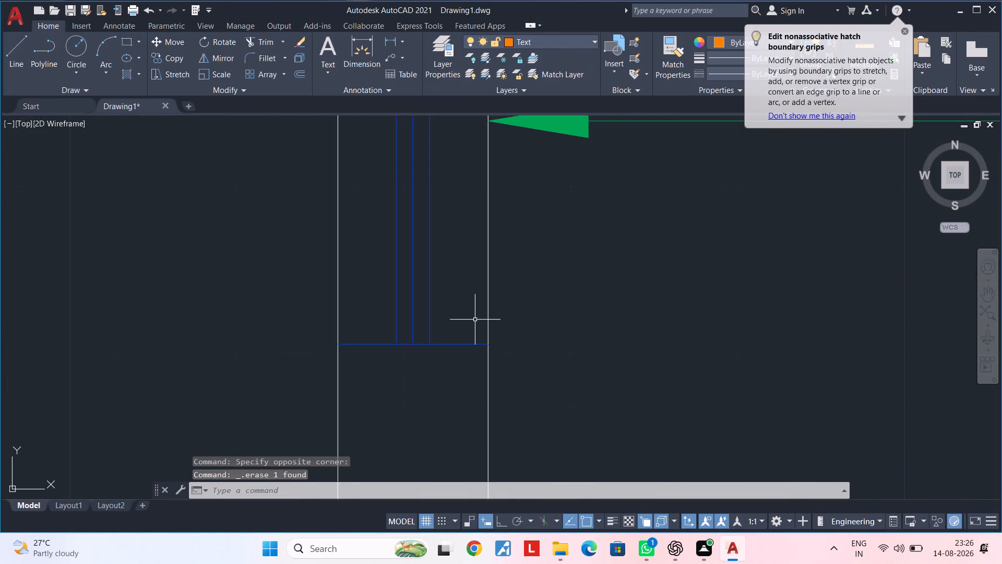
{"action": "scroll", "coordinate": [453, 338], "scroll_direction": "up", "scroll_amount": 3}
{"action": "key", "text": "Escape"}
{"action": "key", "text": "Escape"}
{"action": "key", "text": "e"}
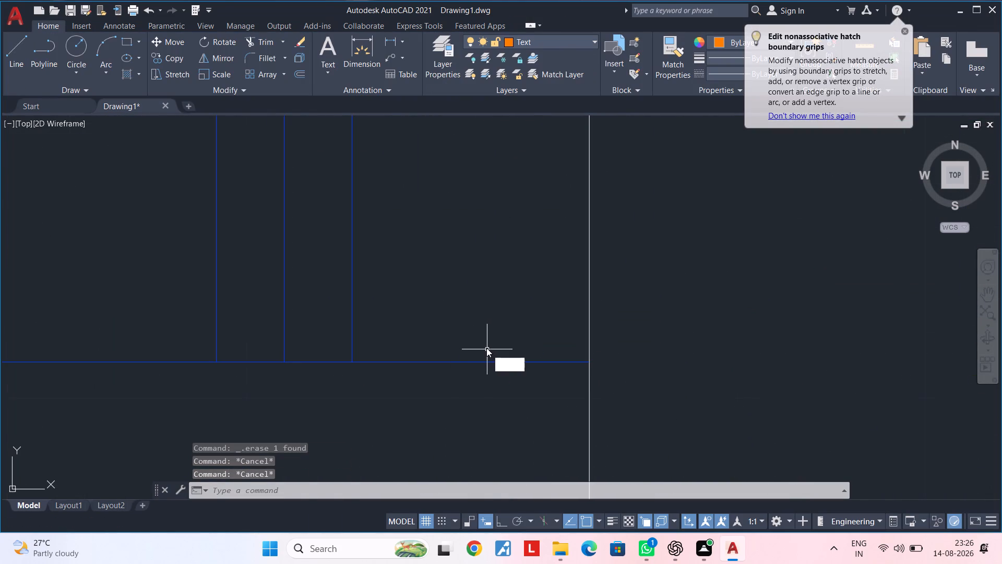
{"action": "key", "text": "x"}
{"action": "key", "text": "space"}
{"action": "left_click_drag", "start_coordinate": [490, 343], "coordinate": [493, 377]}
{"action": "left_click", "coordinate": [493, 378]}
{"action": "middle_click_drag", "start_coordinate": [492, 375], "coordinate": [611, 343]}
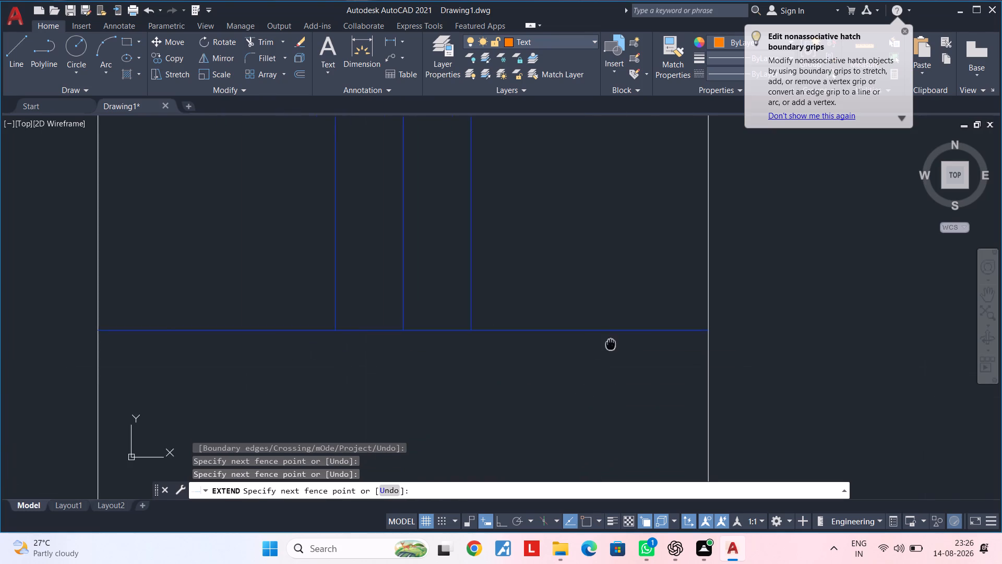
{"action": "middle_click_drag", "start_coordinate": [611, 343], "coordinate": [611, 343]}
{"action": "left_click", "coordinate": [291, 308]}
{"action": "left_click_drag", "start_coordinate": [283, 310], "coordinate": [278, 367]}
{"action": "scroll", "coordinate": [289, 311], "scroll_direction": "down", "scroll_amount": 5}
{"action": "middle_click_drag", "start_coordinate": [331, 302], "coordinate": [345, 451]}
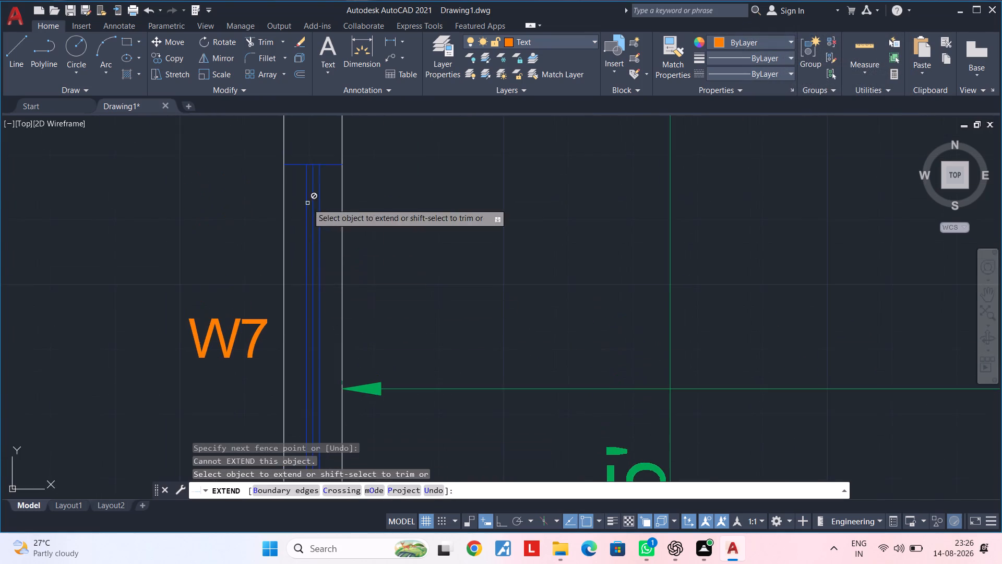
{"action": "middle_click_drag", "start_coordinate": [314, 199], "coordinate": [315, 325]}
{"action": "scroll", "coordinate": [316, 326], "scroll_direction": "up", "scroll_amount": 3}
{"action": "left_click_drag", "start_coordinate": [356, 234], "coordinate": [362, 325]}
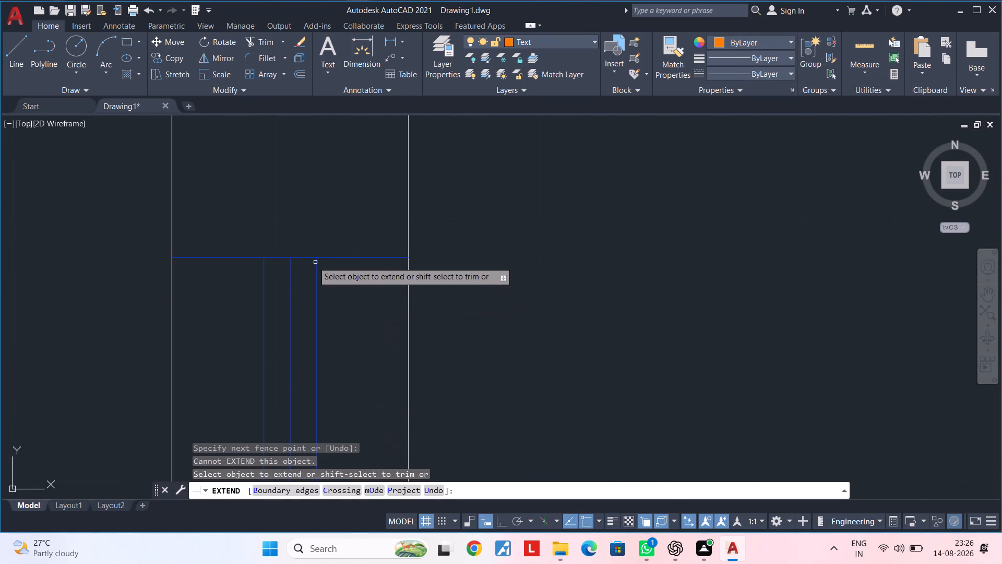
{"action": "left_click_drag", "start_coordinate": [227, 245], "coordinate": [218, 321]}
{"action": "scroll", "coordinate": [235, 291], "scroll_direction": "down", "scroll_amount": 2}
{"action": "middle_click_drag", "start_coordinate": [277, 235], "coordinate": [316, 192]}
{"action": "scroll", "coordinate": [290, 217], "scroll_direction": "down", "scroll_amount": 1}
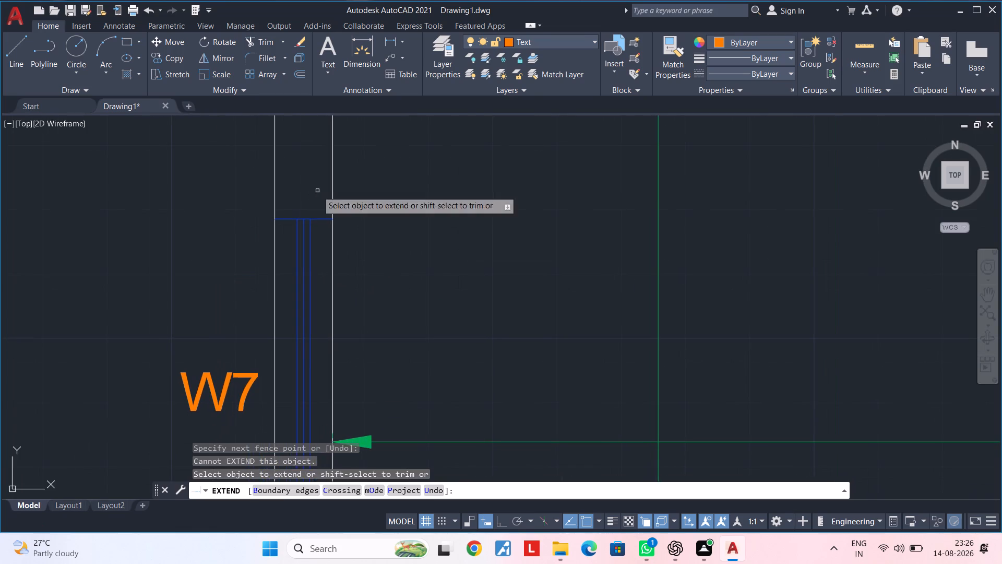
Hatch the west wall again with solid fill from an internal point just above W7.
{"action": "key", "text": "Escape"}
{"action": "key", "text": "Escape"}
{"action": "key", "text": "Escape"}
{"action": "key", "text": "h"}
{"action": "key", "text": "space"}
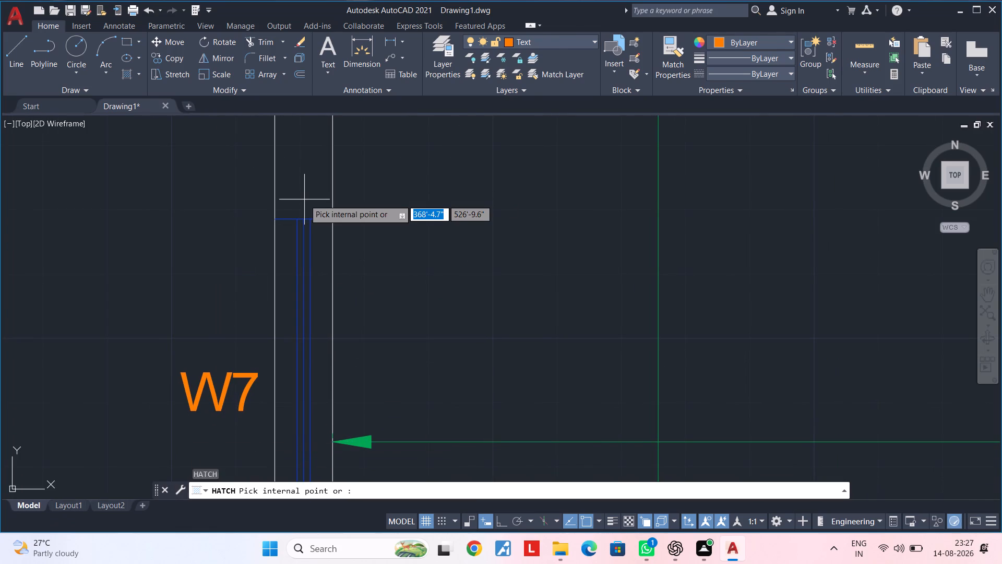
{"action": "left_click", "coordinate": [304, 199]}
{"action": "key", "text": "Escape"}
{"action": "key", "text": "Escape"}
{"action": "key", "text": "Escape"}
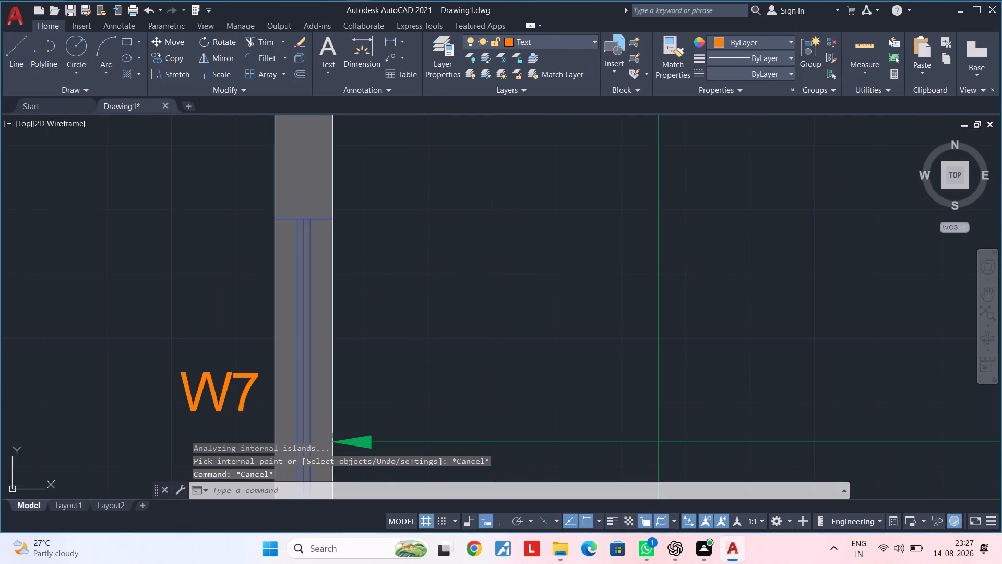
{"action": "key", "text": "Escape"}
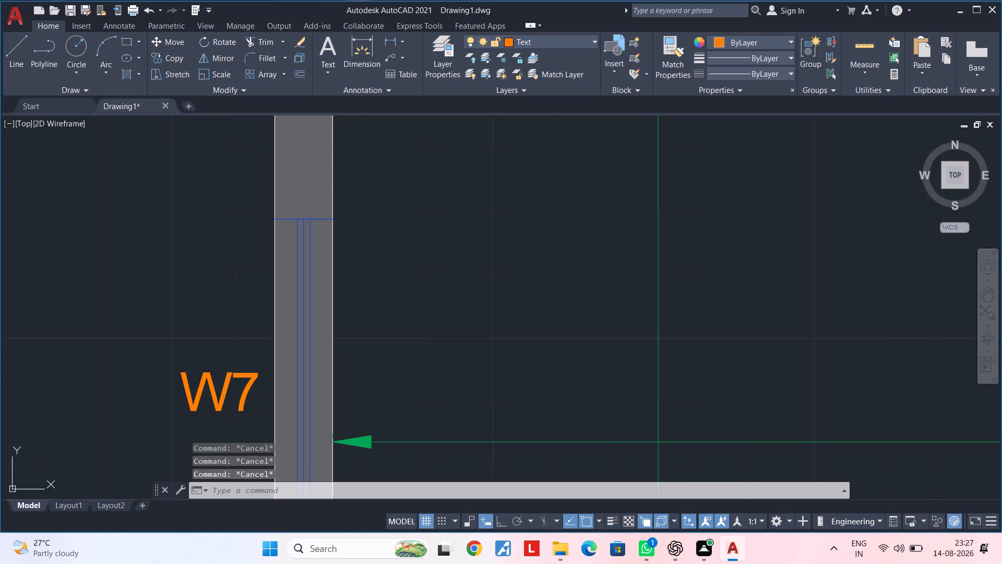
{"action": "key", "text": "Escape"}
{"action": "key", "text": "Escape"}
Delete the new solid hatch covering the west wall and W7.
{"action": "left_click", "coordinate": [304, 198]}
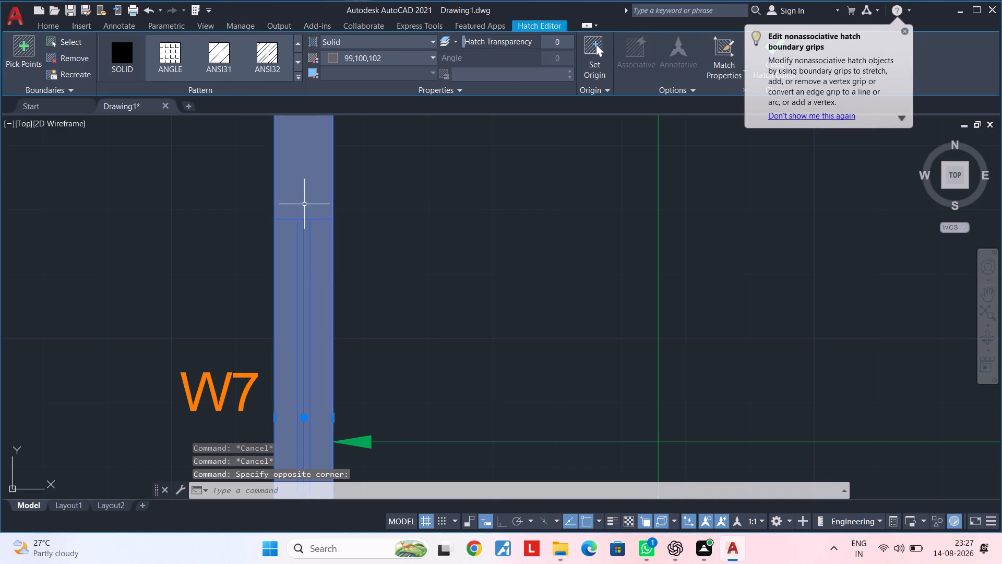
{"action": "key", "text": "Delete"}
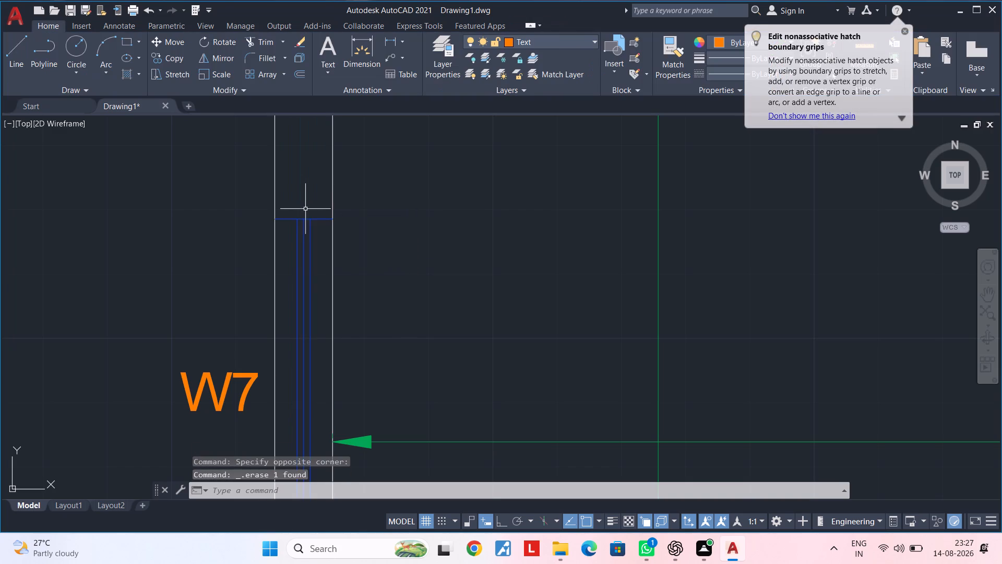
Explode the window W7 block in the west wall into separate lines.
{"action": "scroll", "coordinate": [303, 227], "scroll_direction": "up", "scroll_amount": 2}
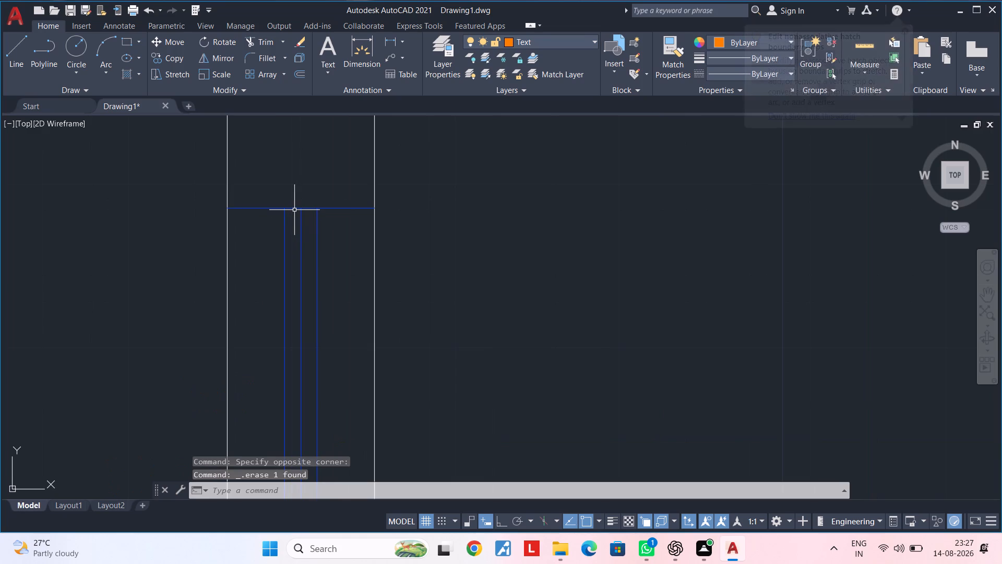
{"action": "left_click", "coordinate": [294, 208]}
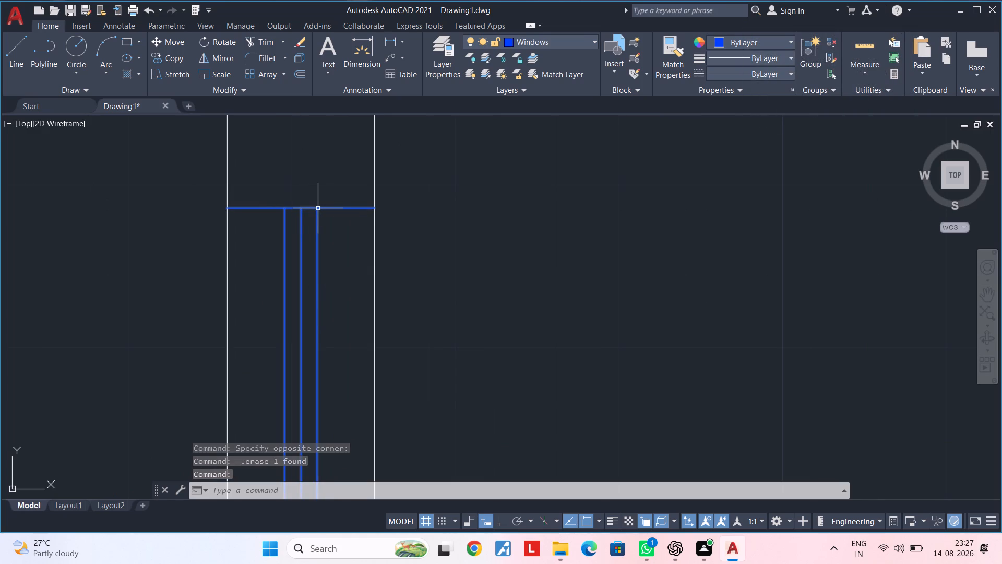
{"action": "type", "text": "x"}
{"action": "key", "text": "space"}
{"action": "key", "text": "Escape"}
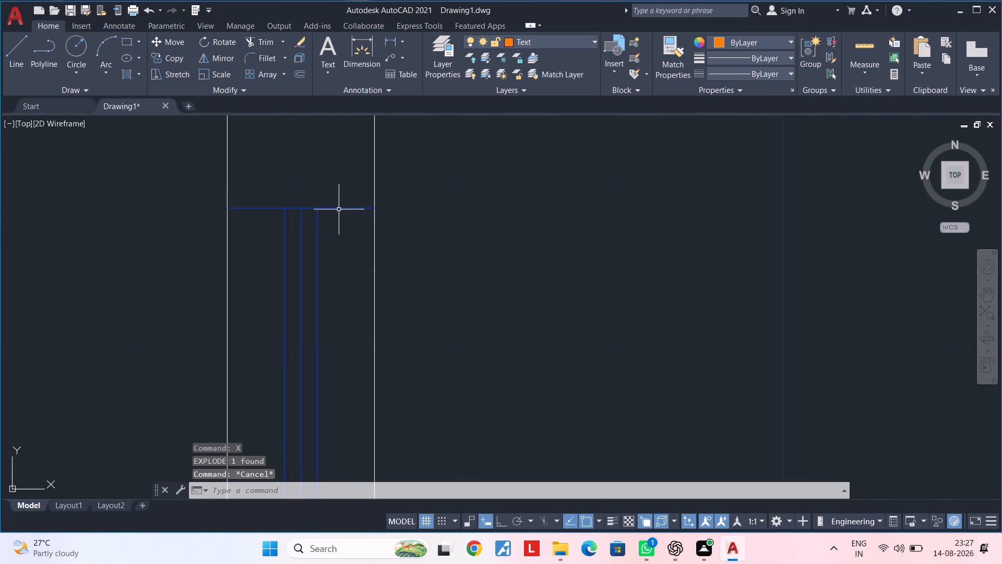
Replace W7's upper end line with a new horizontal line between the west wall's inner and outer faces, with Ortho on.
{"action": "left_click", "coordinate": [339, 209]}
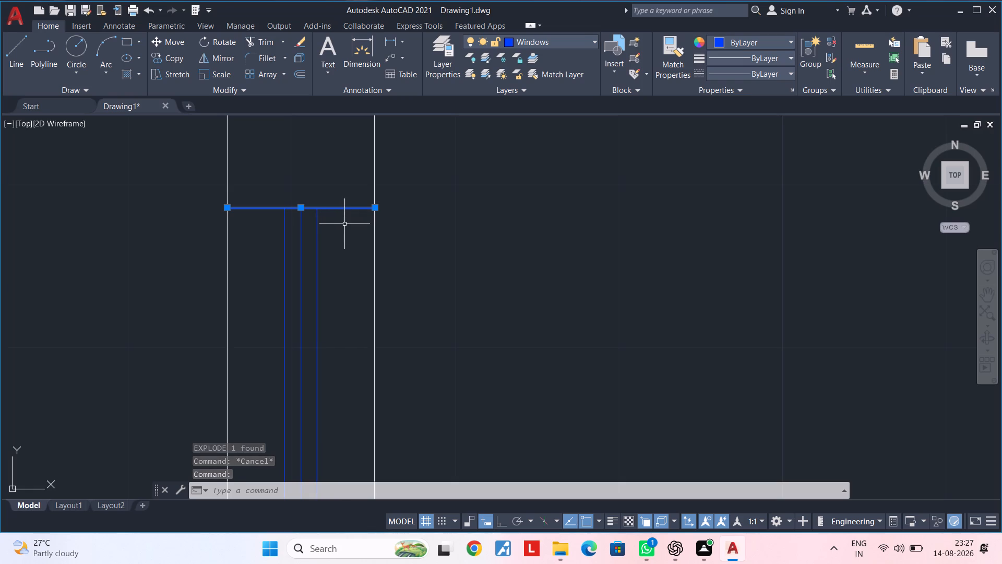
{"action": "key", "text": "Delete"}
{"action": "type", "text": "l"}
{"action": "key", "text": "space"}
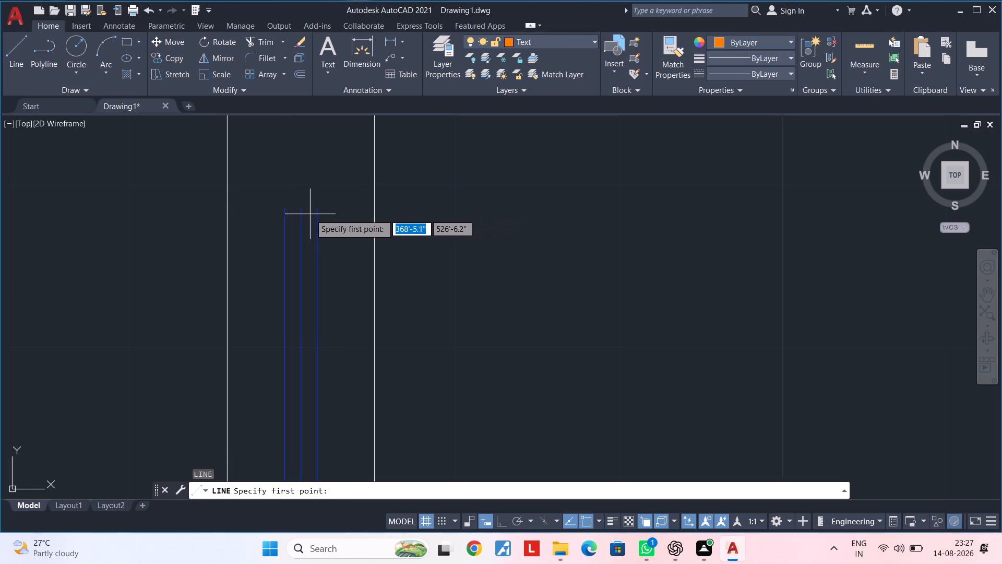
{"action": "left_click", "coordinate": [374, 208]}
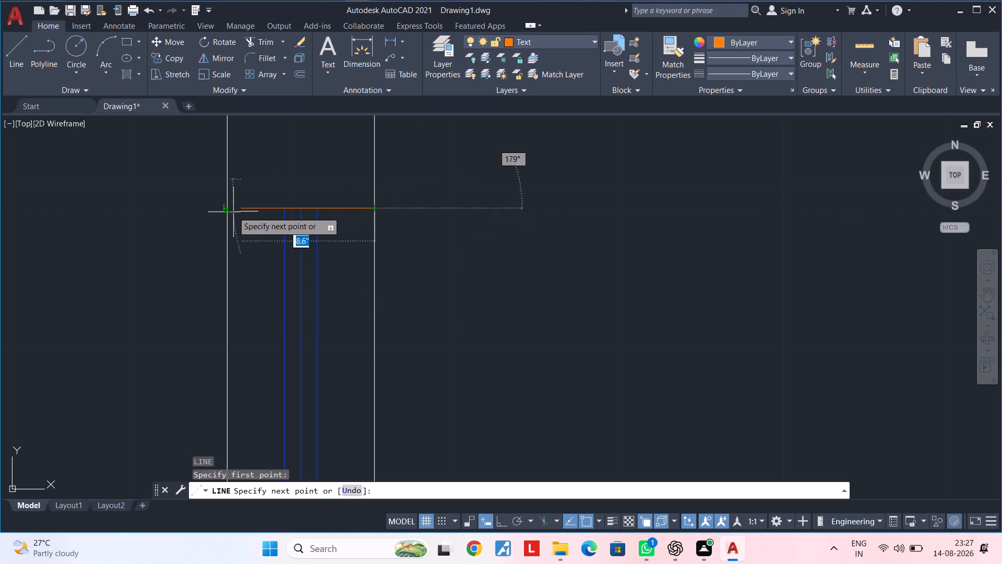
{"action": "left_click", "coordinate": [498, 521]}
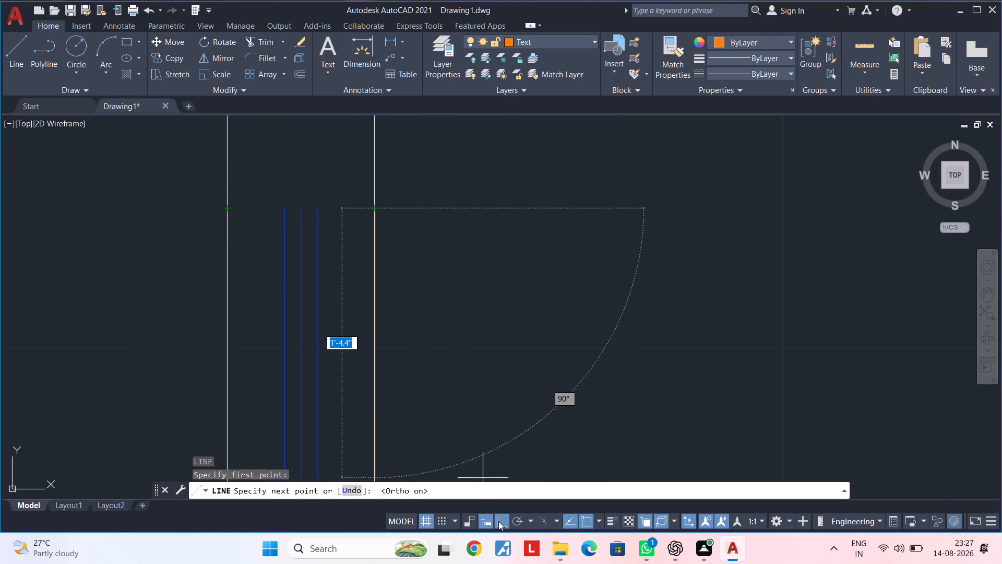
{"action": "left_click", "coordinate": [228, 208]}
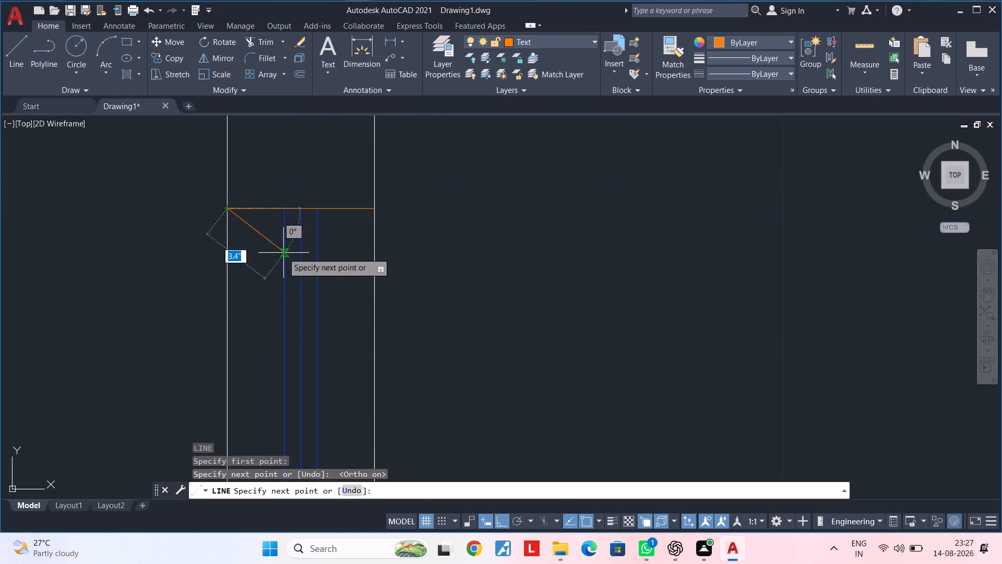
{"action": "key", "text": "Escape"}
{"action": "key", "text": "Escape"}
{"action": "key", "text": "Escape"}
Match the new upper end line's properties to W7's blue window lines.
{"action": "key", "text": "m"}
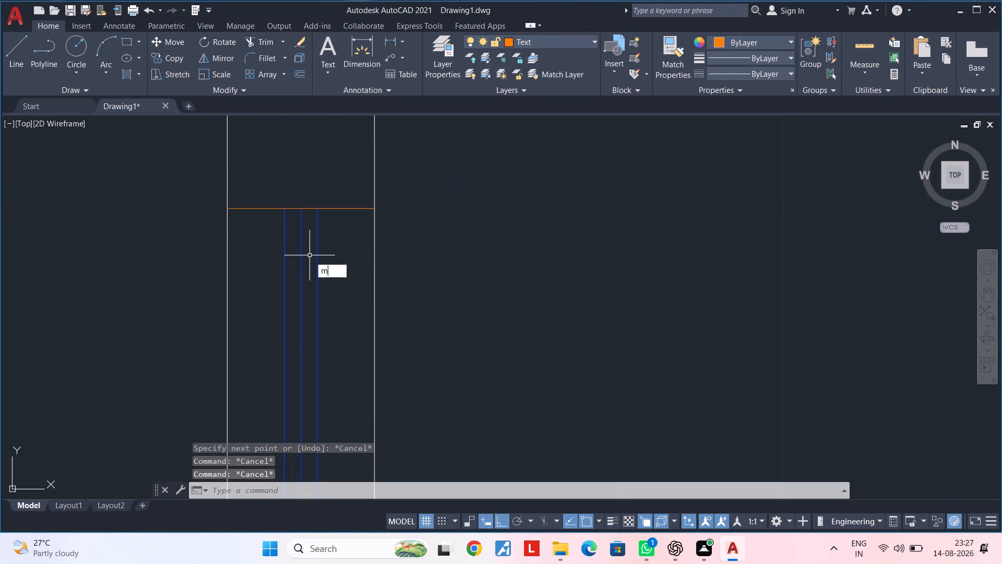
{"action": "key", "text": "a"}
{"action": "key", "text": "space"}
{"action": "left_click_drag", "start_coordinate": [330, 244], "coordinate": [310, 246]}
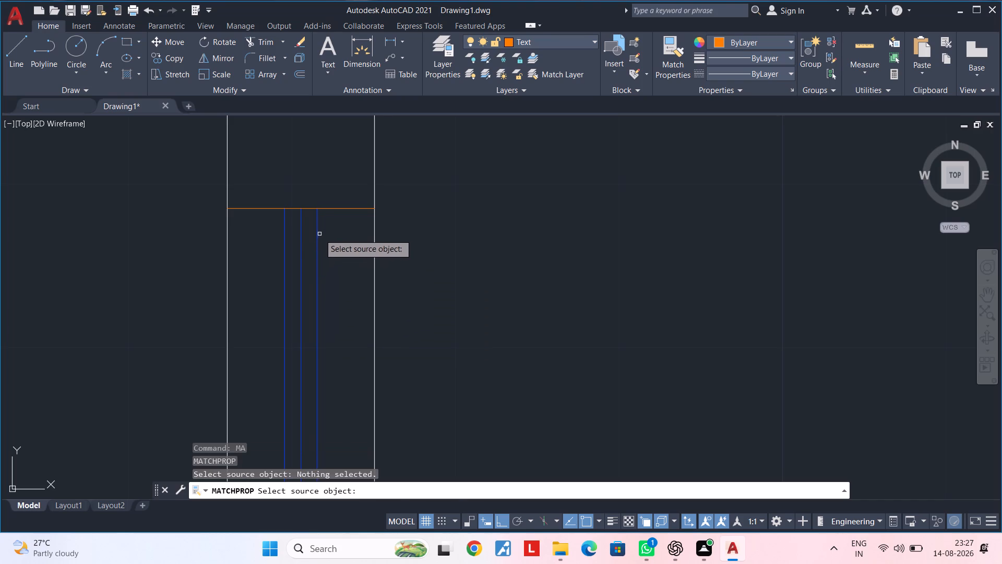
{"action": "left_click", "coordinate": [318, 234]}
{"action": "left_click", "coordinate": [337, 209]}
{"action": "key", "text": "Escape"}
{"action": "key", "text": "Escape"}
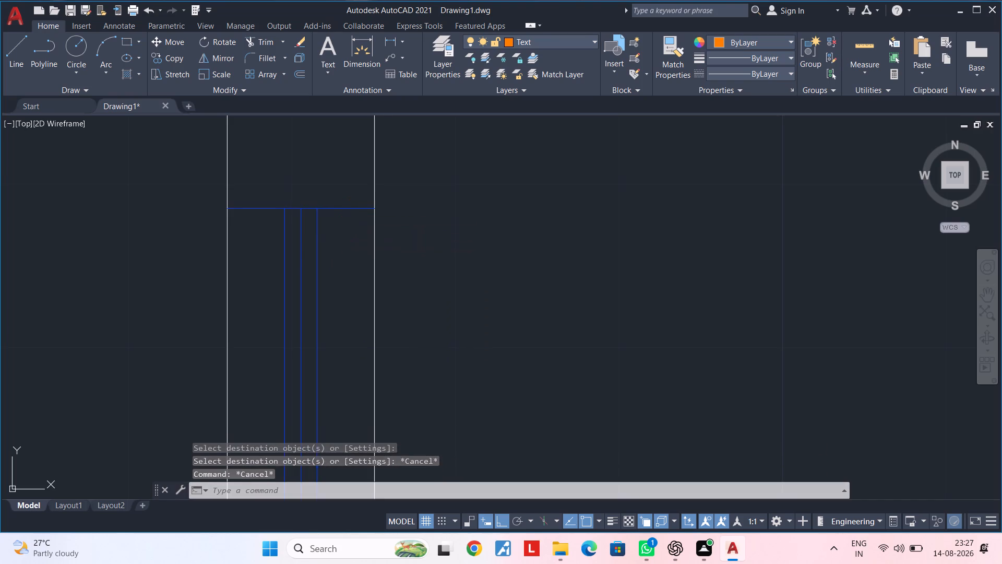
{"action": "key", "text": "Escape"}
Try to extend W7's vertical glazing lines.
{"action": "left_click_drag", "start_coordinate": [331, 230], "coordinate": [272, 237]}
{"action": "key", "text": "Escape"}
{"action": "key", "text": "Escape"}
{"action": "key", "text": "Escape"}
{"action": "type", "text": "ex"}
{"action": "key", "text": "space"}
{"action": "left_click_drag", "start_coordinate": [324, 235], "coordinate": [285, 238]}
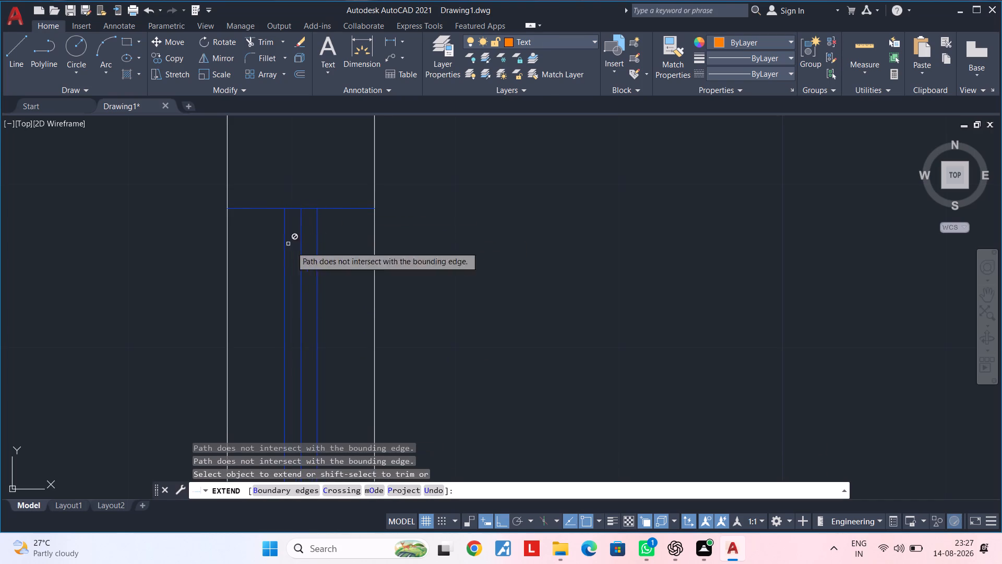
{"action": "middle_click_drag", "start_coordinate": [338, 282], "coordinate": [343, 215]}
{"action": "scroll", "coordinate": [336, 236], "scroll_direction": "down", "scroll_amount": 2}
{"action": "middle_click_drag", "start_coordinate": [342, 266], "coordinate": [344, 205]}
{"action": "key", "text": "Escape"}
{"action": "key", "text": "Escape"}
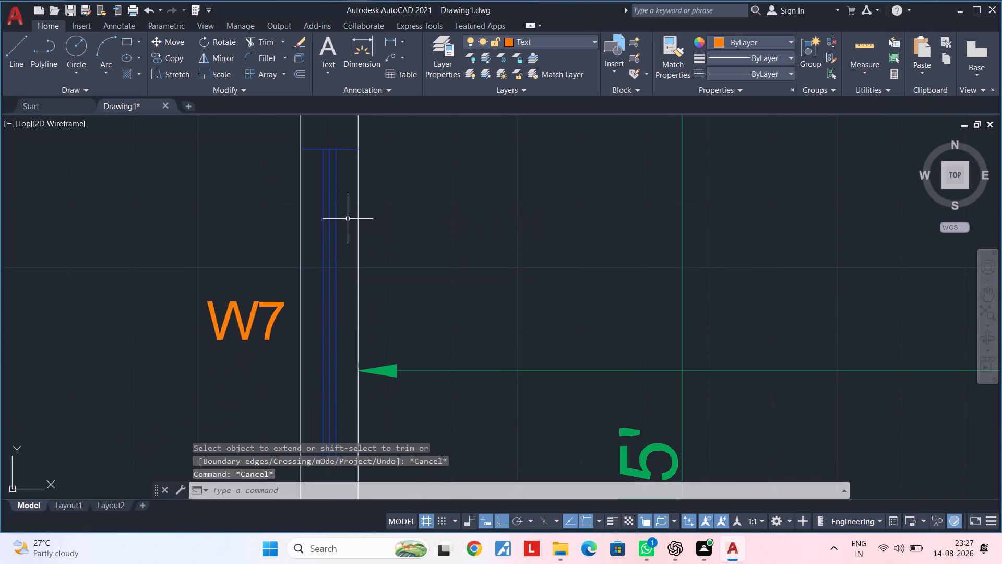
Hatch the west wall above and below W7 with solid fill in colour 99,100,102, leaving the window opening unfilled.
{"action": "key", "text": "h"}
{"action": "key", "text": "space"}
{"action": "middle_click_drag", "start_coordinate": [342, 203], "coordinate": [341, 320]}
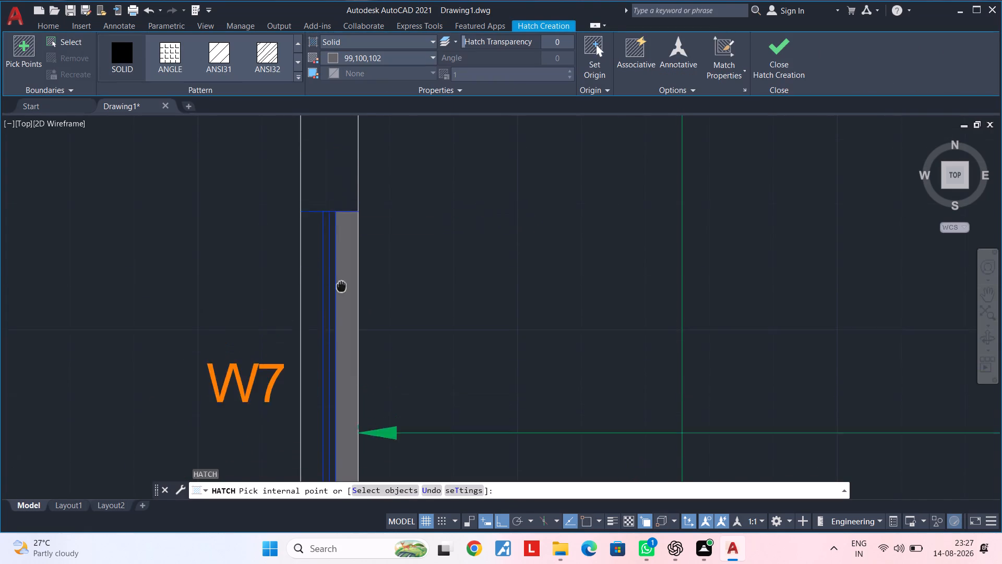
{"action": "middle_click_drag", "start_coordinate": [341, 320], "coordinate": [340, 370]}
{"action": "left_click", "coordinate": [333, 279]}
{"action": "scroll", "coordinate": [368, 310], "scroll_direction": "down", "scroll_amount": 1}
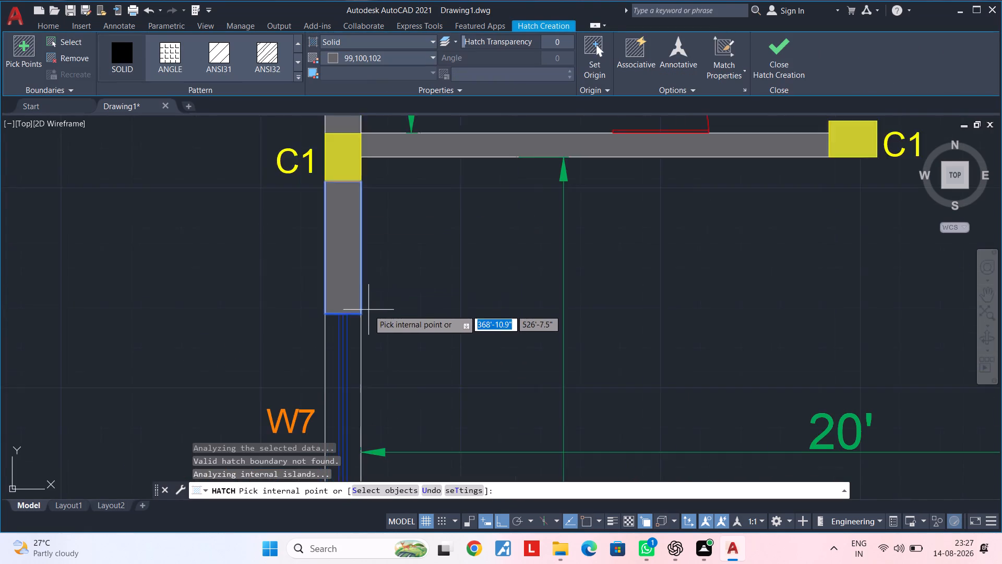
{"action": "middle_click_drag", "start_coordinate": [368, 305], "coordinate": [367, 192]}
{"action": "middle_click_drag", "start_coordinate": [375, 366], "coordinate": [373, 302]}
{"action": "left_click", "coordinate": [340, 363]}
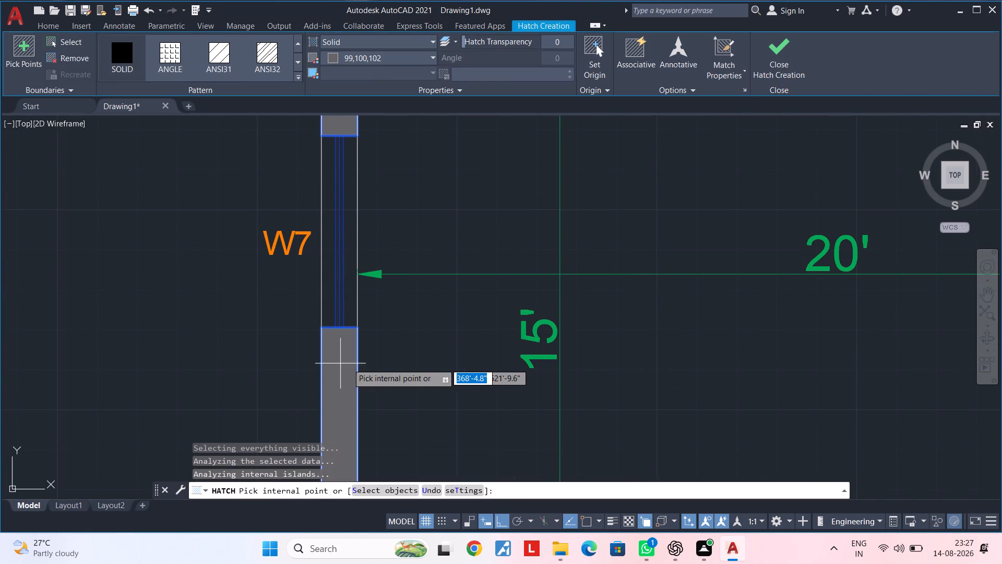
{"action": "scroll", "coordinate": [378, 352], "scroll_direction": "down", "scroll_amount": 2}
{"action": "middle_click_drag", "start_coordinate": [398, 362], "coordinate": [361, 295]}
{"action": "middle_click_drag", "start_coordinate": [408, 352], "coordinate": [330, 328]}
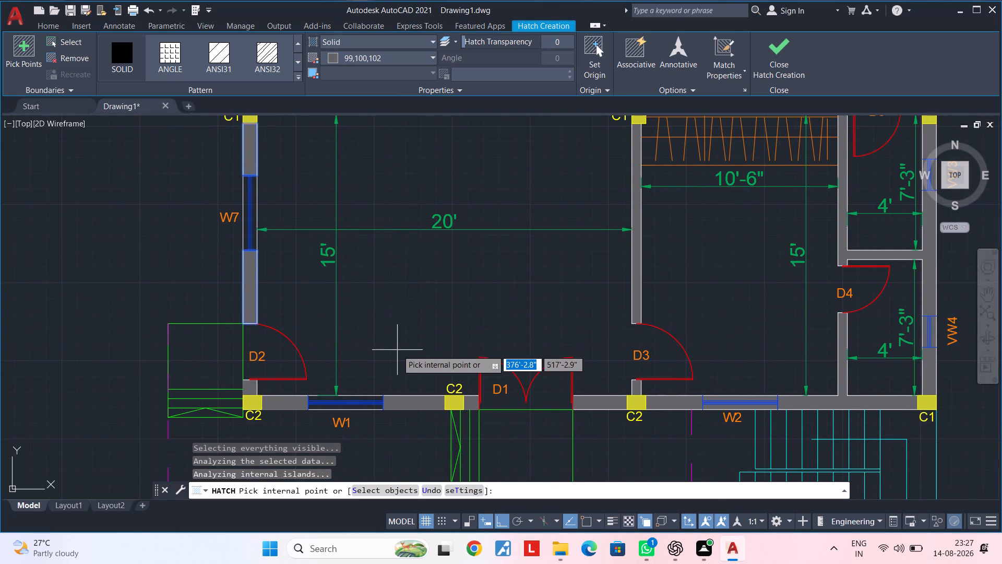
{"action": "middle_click_drag", "start_coordinate": [425, 344], "coordinate": [301, 325]}
{"action": "middle_click_drag", "start_coordinate": [518, 424], "coordinate": [294, 420]}
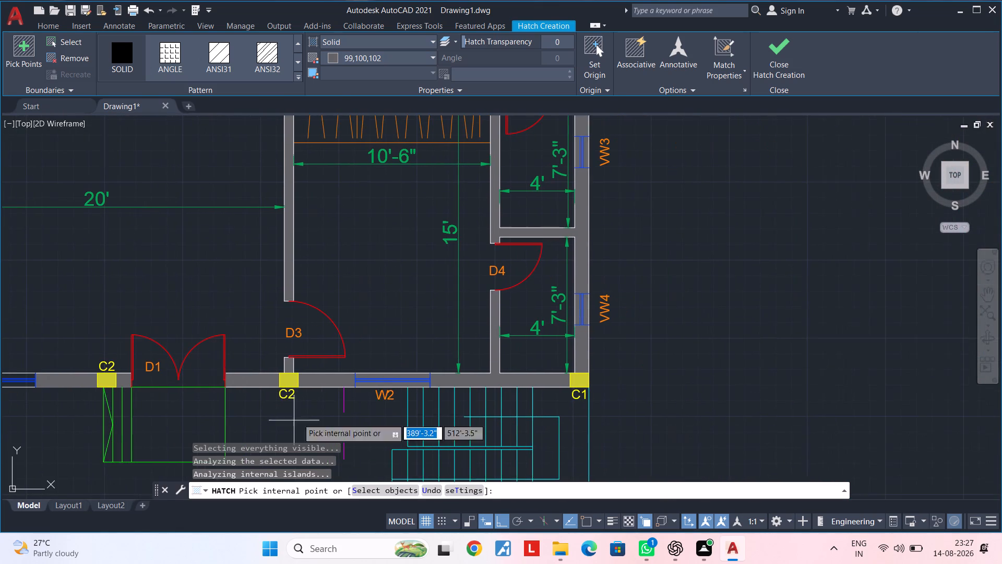
{"action": "key", "text": "Escape"}
{"action": "key", "text": "Escape"}
{"action": "key", "text": "Escape"}
Delete the solid hatch that covers window W2 in the south wall.
{"action": "scroll", "coordinate": [365, 384], "scroll_direction": "up", "scroll_amount": 2}
{"action": "middle_click_drag", "start_coordinate": [345, 384], "coordinate": [380, 378]}
{"action": "key", "text": "Escape"}
{"action": "left_click", "coordinate": [395, 378]}
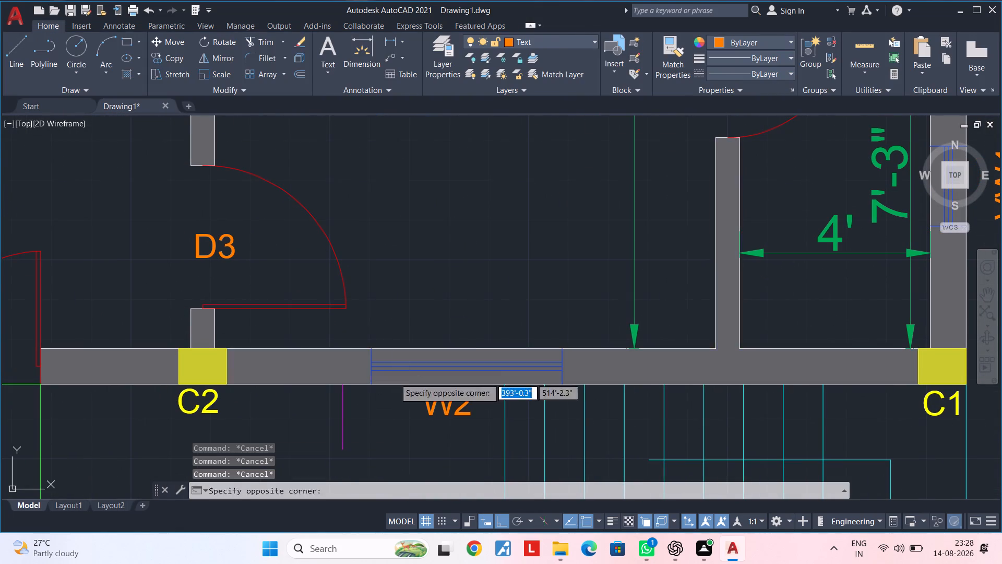
{"action": "key", "text": "Delete"}
{"action": "middle_click_drag", "start_coordinate": [408, 389], "coordinate": [367, 364]}
{"action": "key", "text": "Escape"}
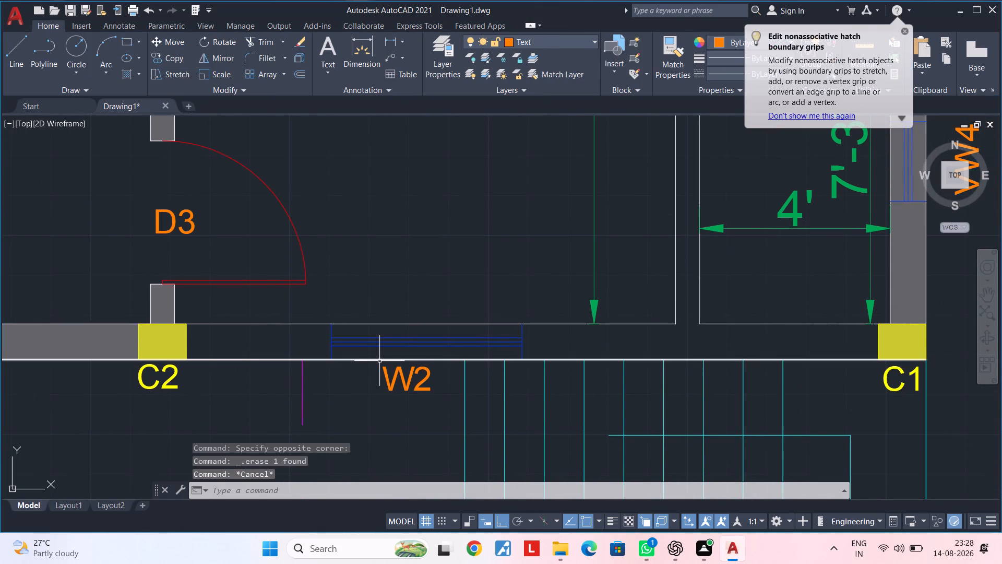
{"action": "key", "text": "Escape"}
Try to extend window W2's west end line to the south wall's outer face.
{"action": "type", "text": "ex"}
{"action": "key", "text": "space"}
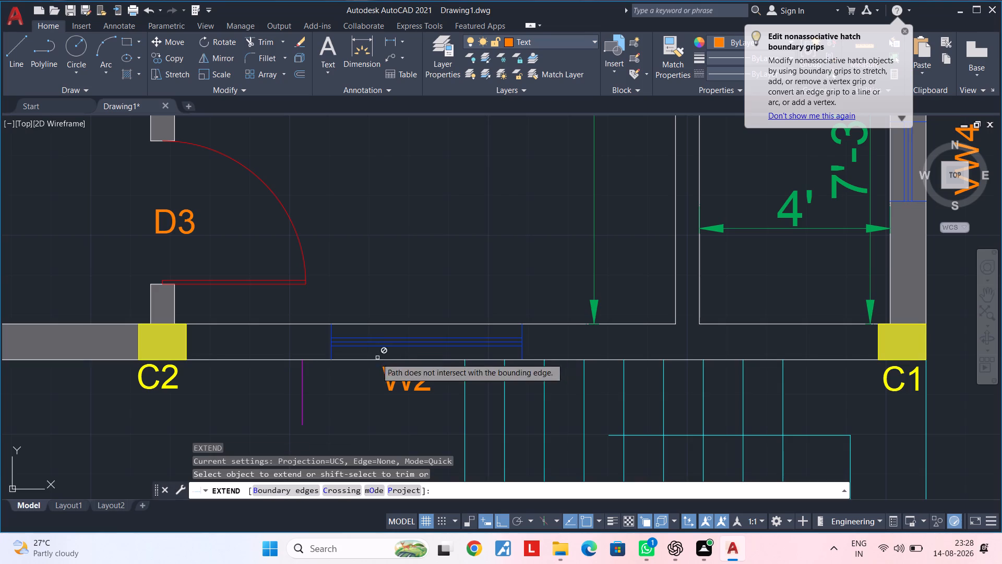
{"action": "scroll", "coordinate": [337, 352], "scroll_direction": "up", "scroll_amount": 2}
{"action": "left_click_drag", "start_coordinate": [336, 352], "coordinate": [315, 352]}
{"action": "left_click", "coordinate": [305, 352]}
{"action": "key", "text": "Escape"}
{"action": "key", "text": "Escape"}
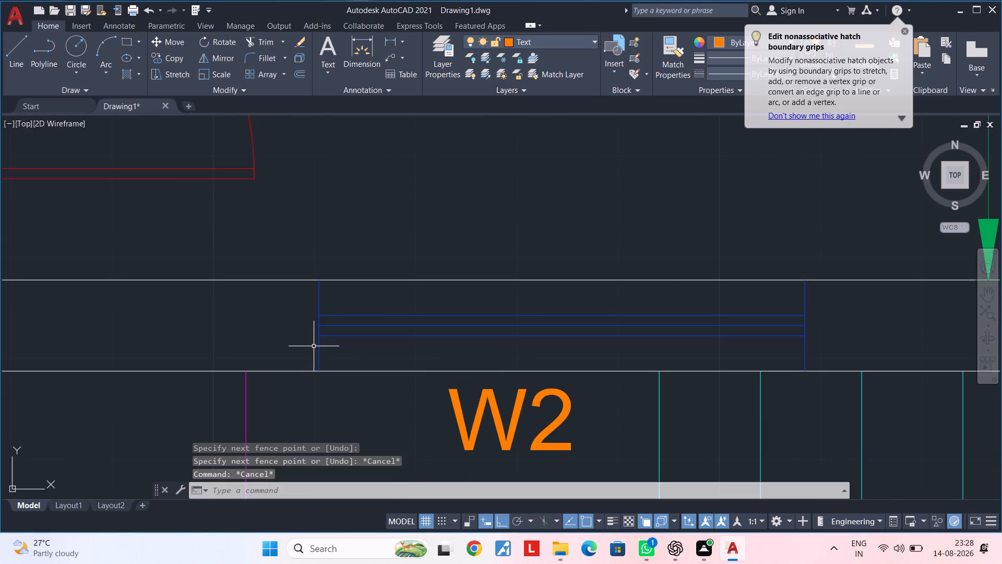
Explode the window W2 block into separate lines.
{"action": "left_click", "coordinate": [353, 352]}
{"action": "left_click", "coordinate": [317, 316]}
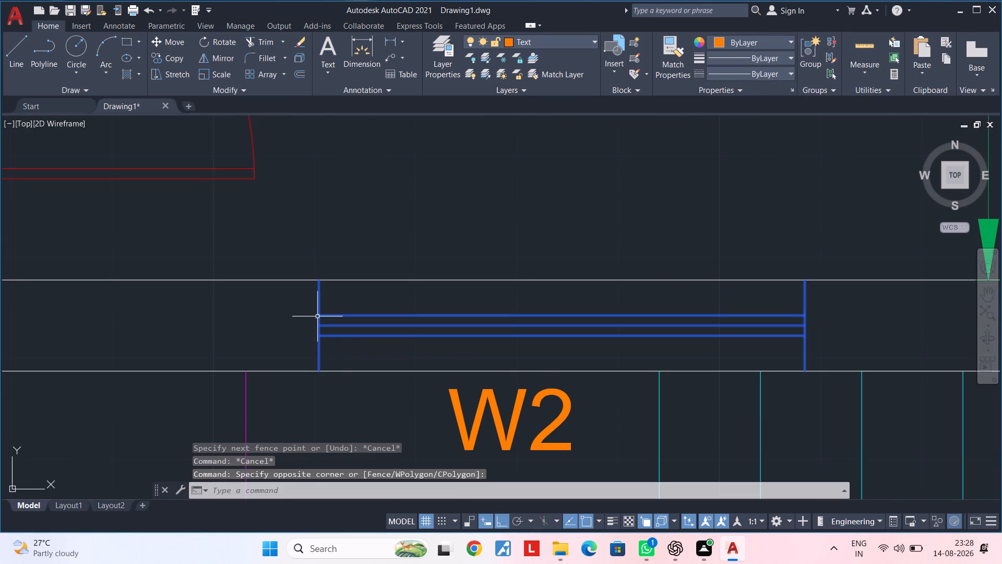
{"action": "type", "text": "x"}
{"action": "key", "text": "space"}
{"action": "key", "text": "Escape"}
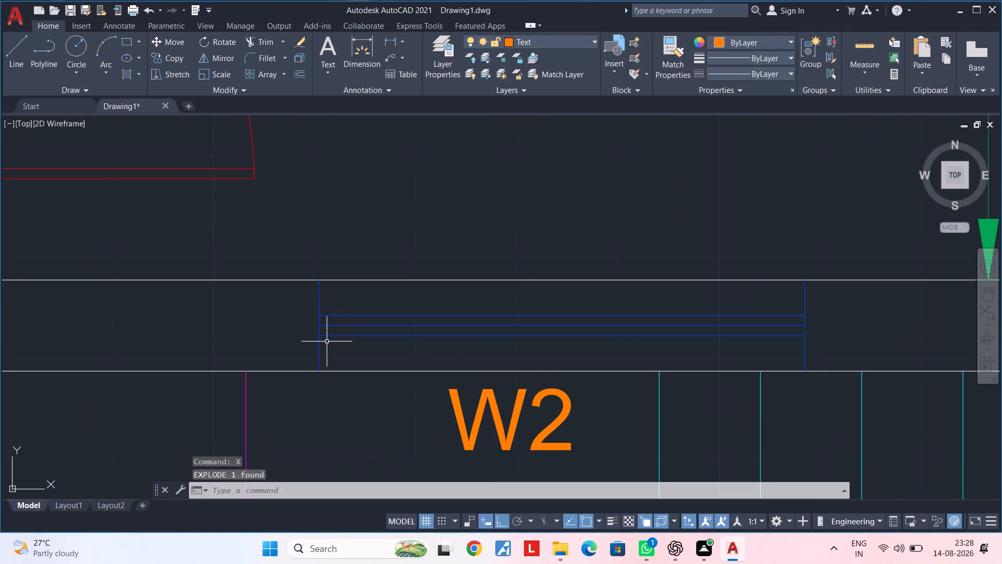
Replace W2's west end line with a new vertical line from the south wall's outer face to its inner face.
{"action": "left_click_drag", "start_coordinate": [319, 355], "coordinate": [301, 358]}
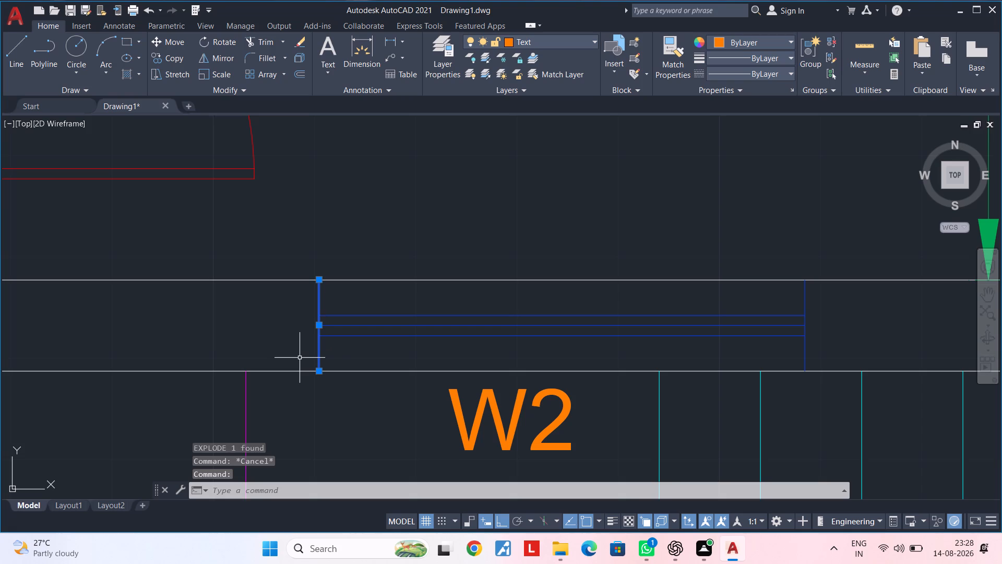
{"action": "key", "text": "Delete"}
{"action": "key", "text": "l"}
{"action": "key", "text": "space"}
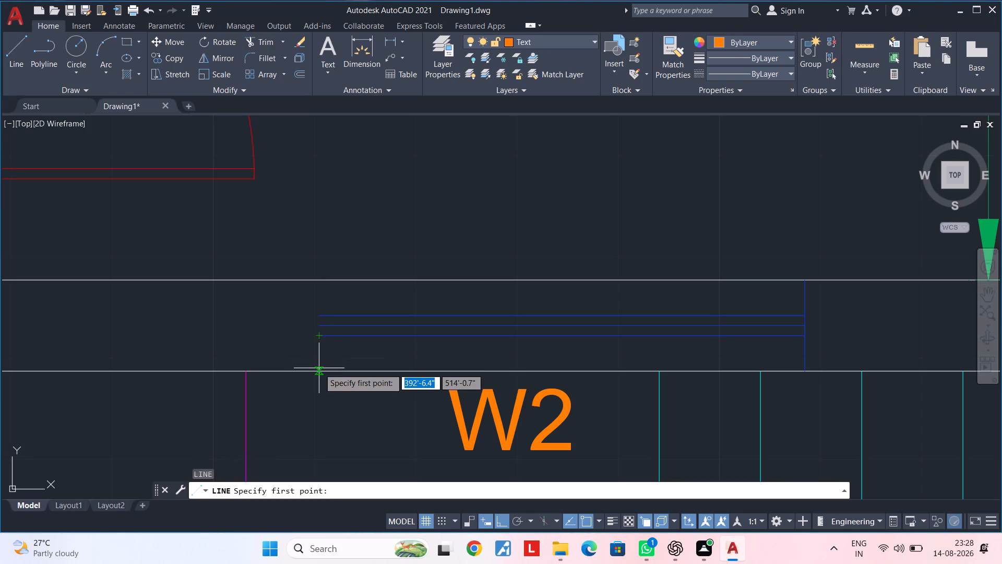
{"action": "left_click", "coordinate": [319, 372]}
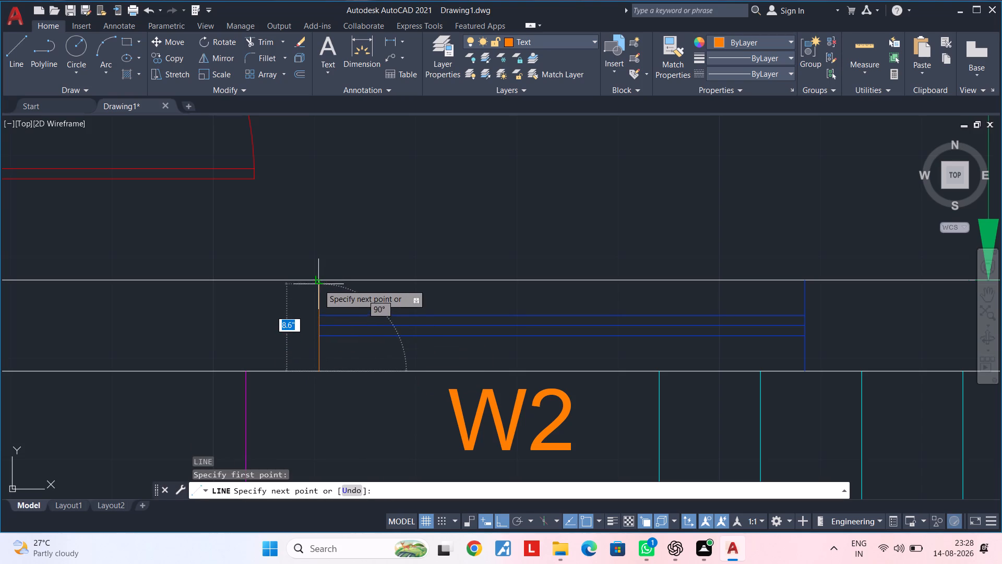
{"action": "left_click", "coordinate": [318, 282]}
{"action": "key", "text": "Escape"}
{"action": "key", "text": "Escape"}
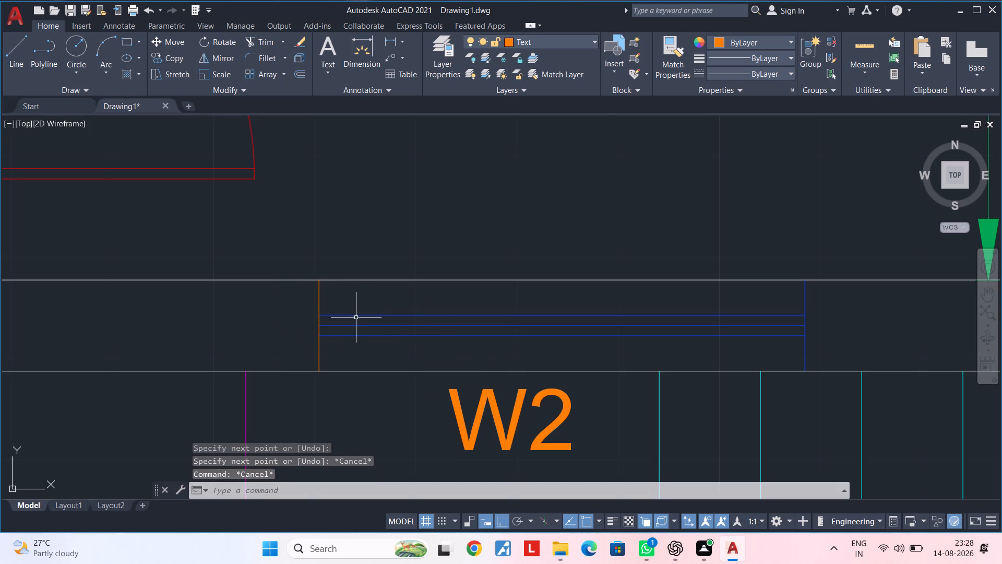
Match the new west end line's properties to W2's blue window lines.
{"action": "key", "text": "m"}
{"action": "type", "text": "a"}
{"action": "key", "text": "space"}
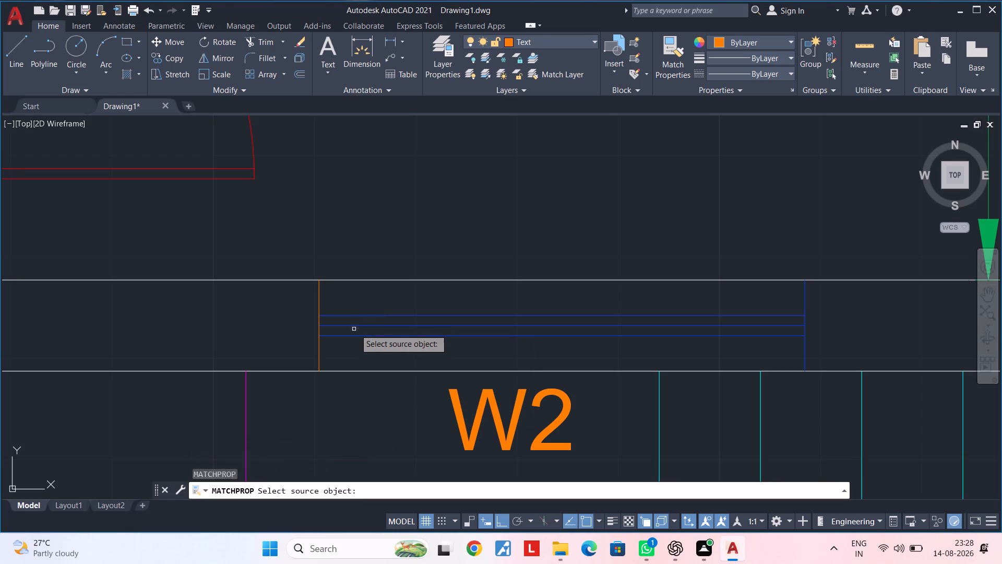
{"action": "left_click", "coordinate": [359, 315]}
{"action": "left_click", "coordinate": [318, 306]}
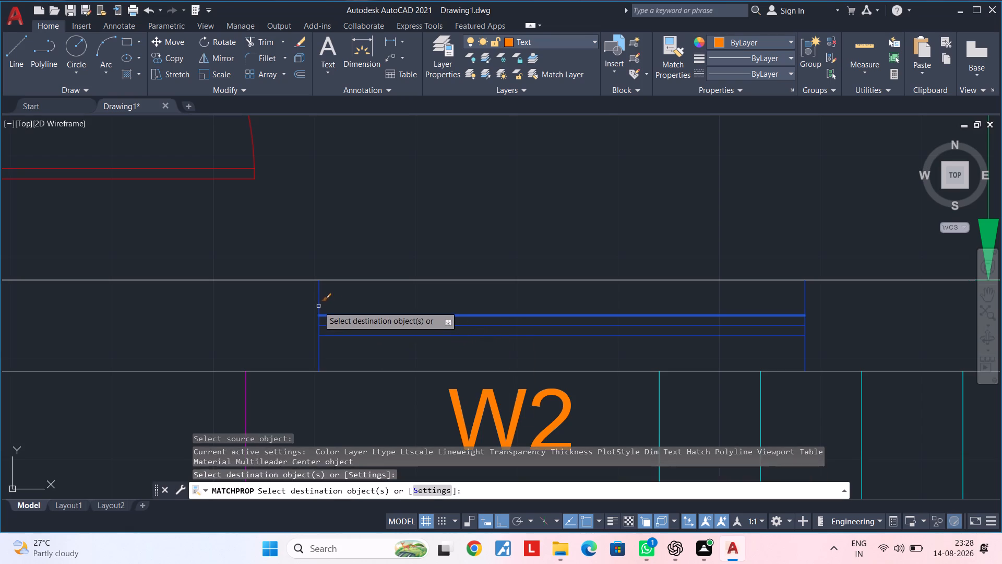
{"action": "key", "text": "Escape"}
{"action": "key", "text": "Escape"}
Hatch the south wall on both sides of W2 with solid fill in colour 99,100,102, leaving the window opening unfilled.
{"action": "middle_click_drag", "start_coordinate": [285, 323], "coordinate": [323, 325]}
{"action": "type", "text": "h"}
{"action": "key", "text": "space"}
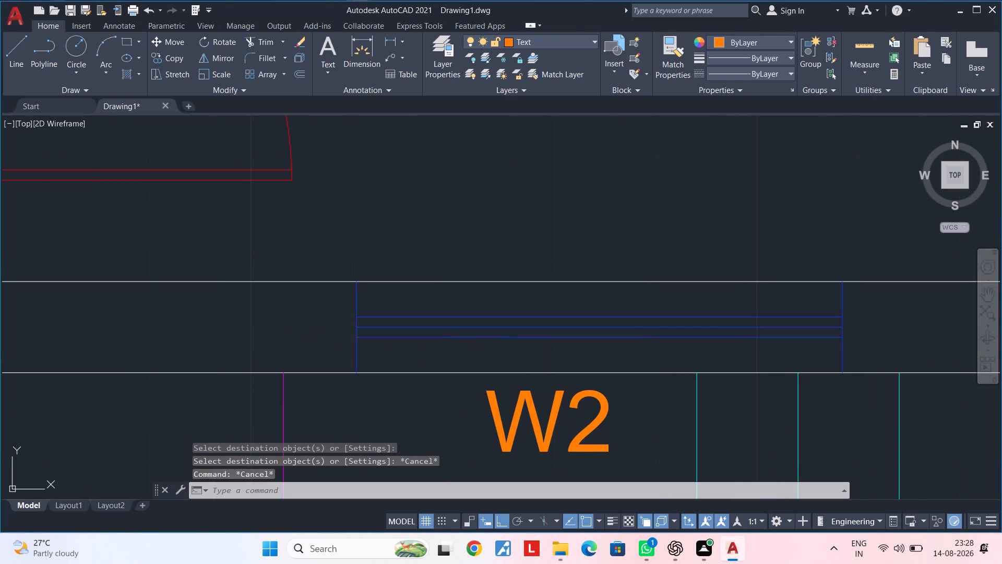
{"action": "left_click", "coordinate": [304, 325]}
{"action": "middle_click_drag", "start_coordinate": [481, 334], "coordinate": [374, 337]}
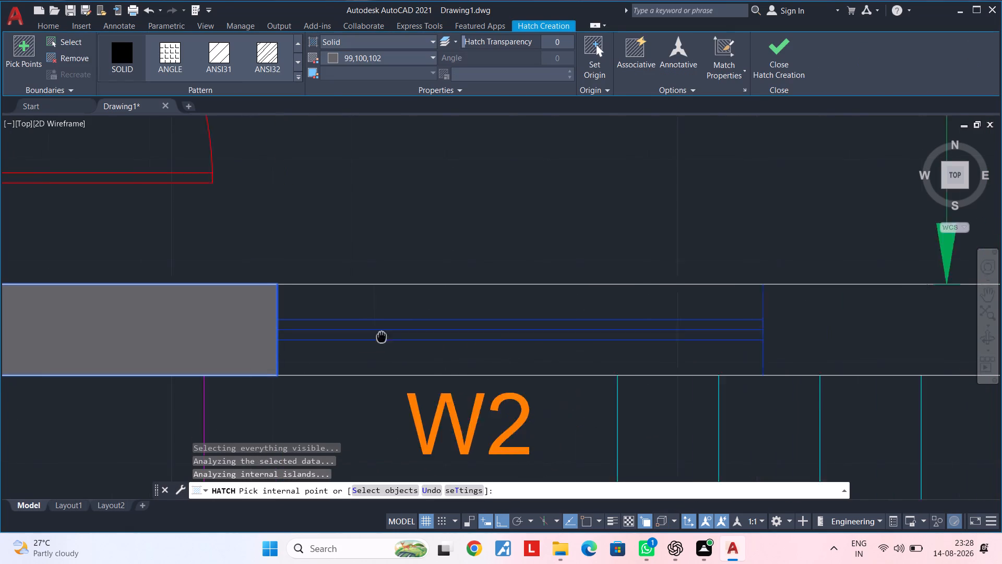
{"action": "middle_click_drag", "start_coordinate": [374, 337], "coordinate": [276, 337]}
{"action": "left_click", "coordinate": [665, 327]}
{"action": "scroll", "coordinate": [684, 327], "scroll_direction": "down", "scroll_amount": 2}
{"action": "middle_click_drag", "start_coordinate": [738, 335], "coordinate": [299, 341]}
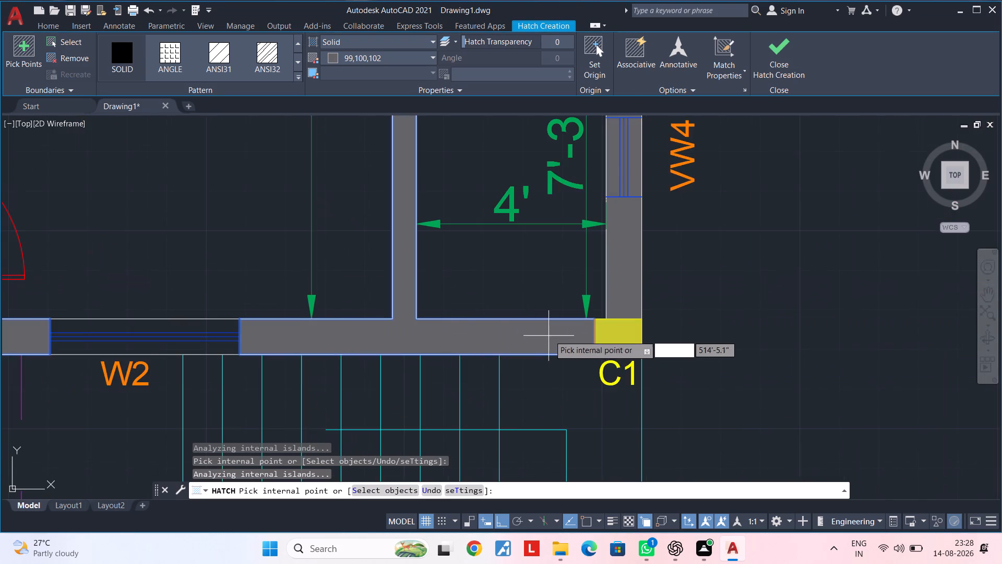
{"action": "scroll", "coordinate": [550, 335], "scroll_direction": "down", "scroll_amount": 1}
{"action": "middle_click_drag", "start_coordinate": [579, 302], "coordinate": [513, 396]}
{"action": "key", "text": "Escape"}
{"action": "key", "text": "Escape"}
{"action": "key", "text": "Escape"}
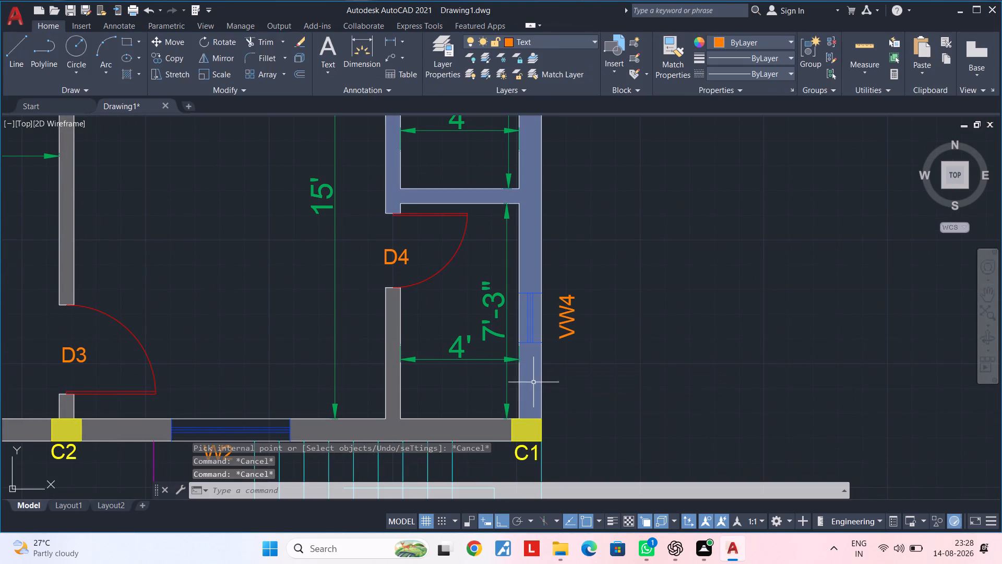
Delete the solid hatch that covers window VW4 in the east wall.
{"action": "left_click", "coordinate": [531, 385]}
{"action": "key", "text": "Delete"}
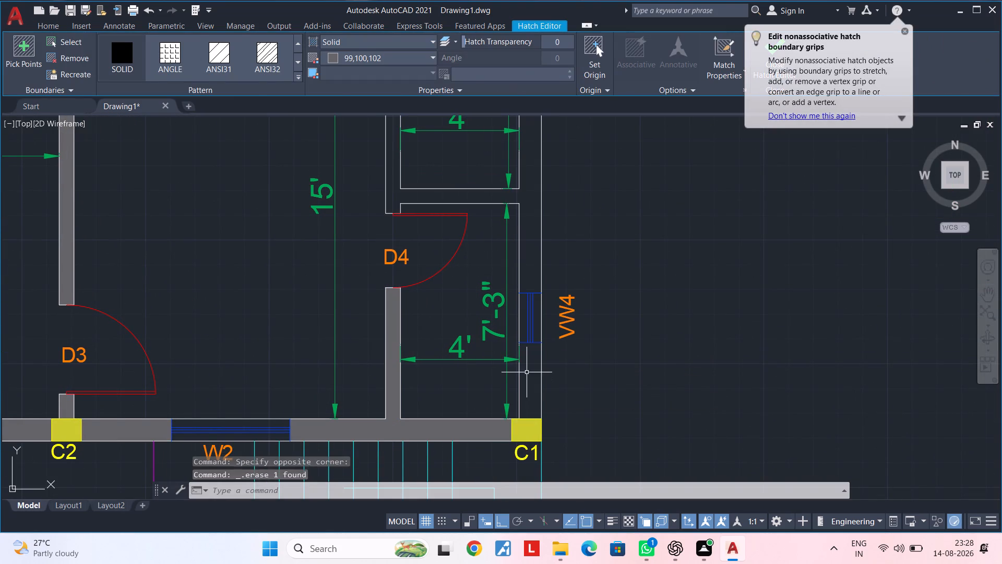
Explode the VW4 window block in the east wall into separate lines.
{"action": "middle_click_drag", "start_coordinate": [529, 364], "coordinate": [512, 462]}
{"action": "middle_click_drag", "start_coordinate": [519, 445], "coordinate": [516, 415]}
{"action": "scroll", "coordinate": [506, 383], "scroll_direction": "up", "scroll_amount": 2}
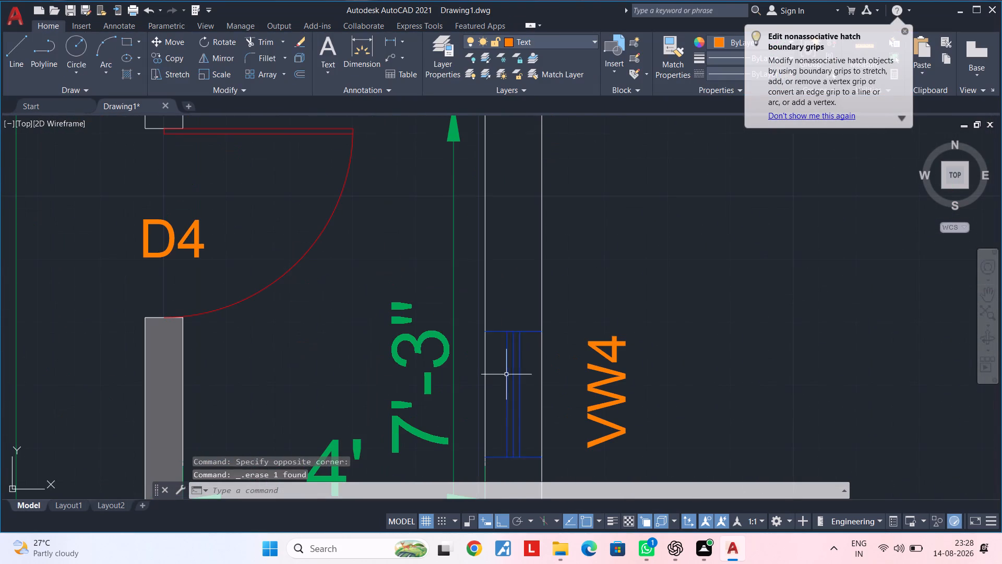
{"action": "left_click", "coordinate": [496, 330]}
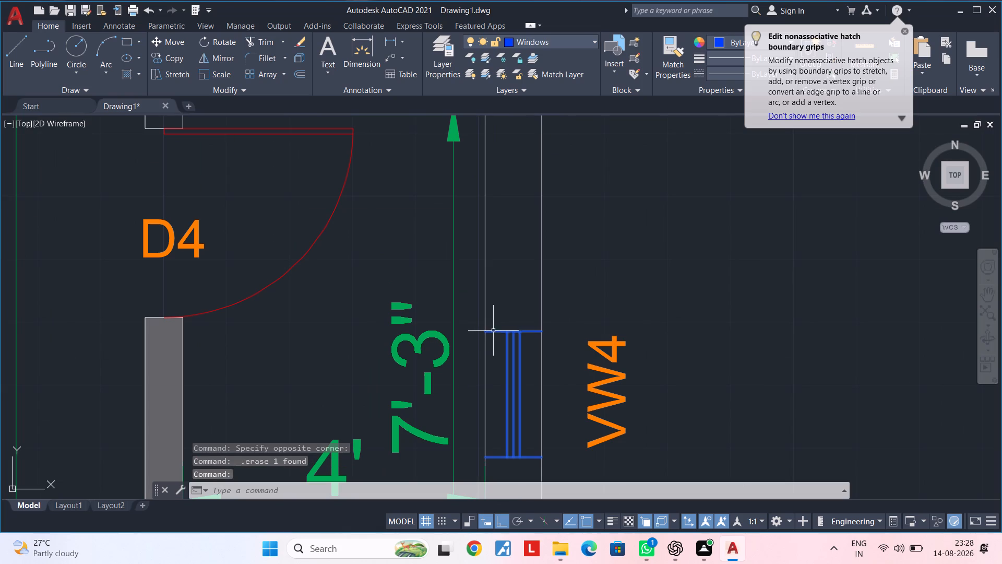
{"action": "left_click", "coordinate": [521, 313]}
{"action": "left_click", "coordinate": [497, 378]}
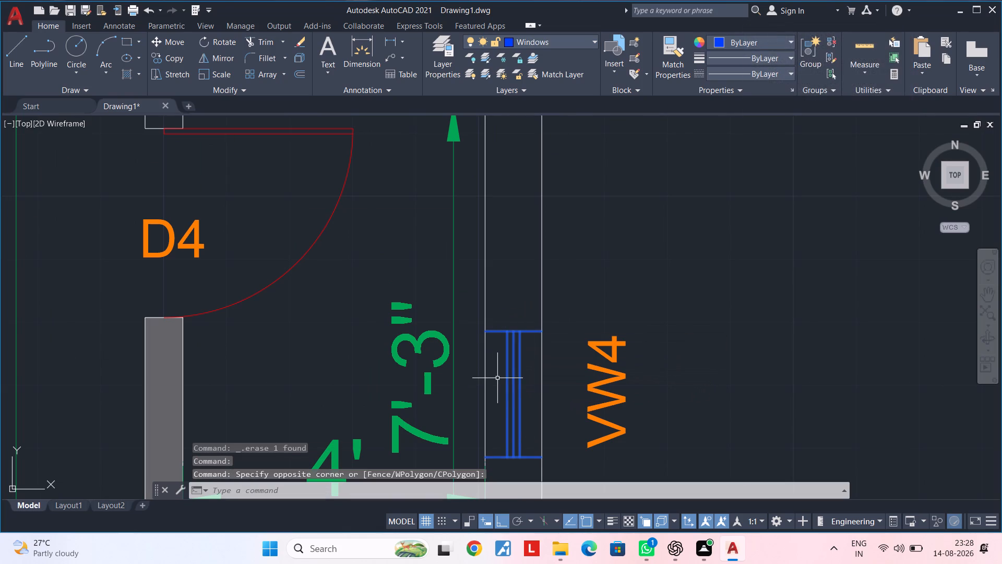
{"action": "type", "text": "x"}
{"action": "key", "text": "space"}
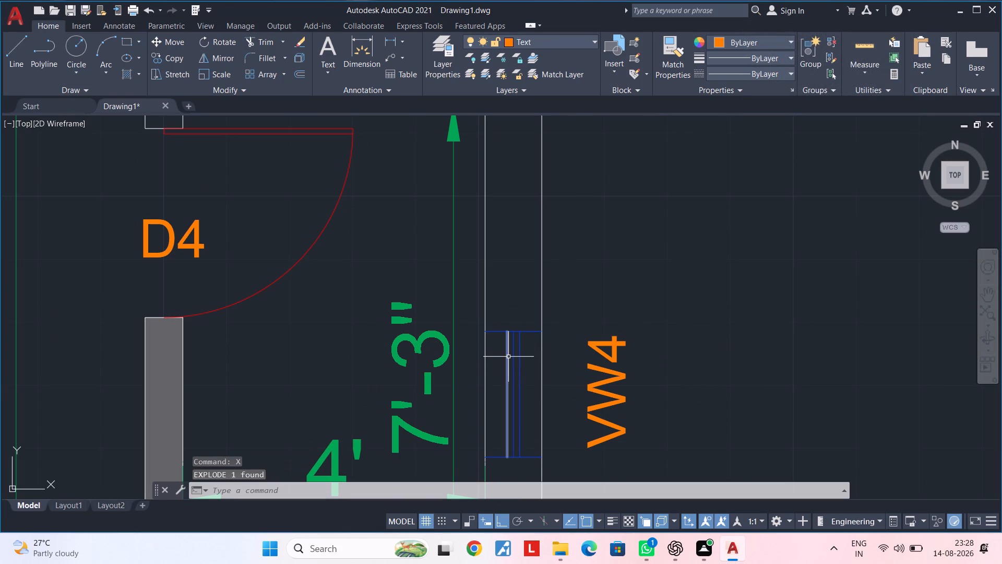
{"action": "key", "text": "l"}
{"action": "key", "text": "Escape"}
{"action": "key", "text": "Escape"}
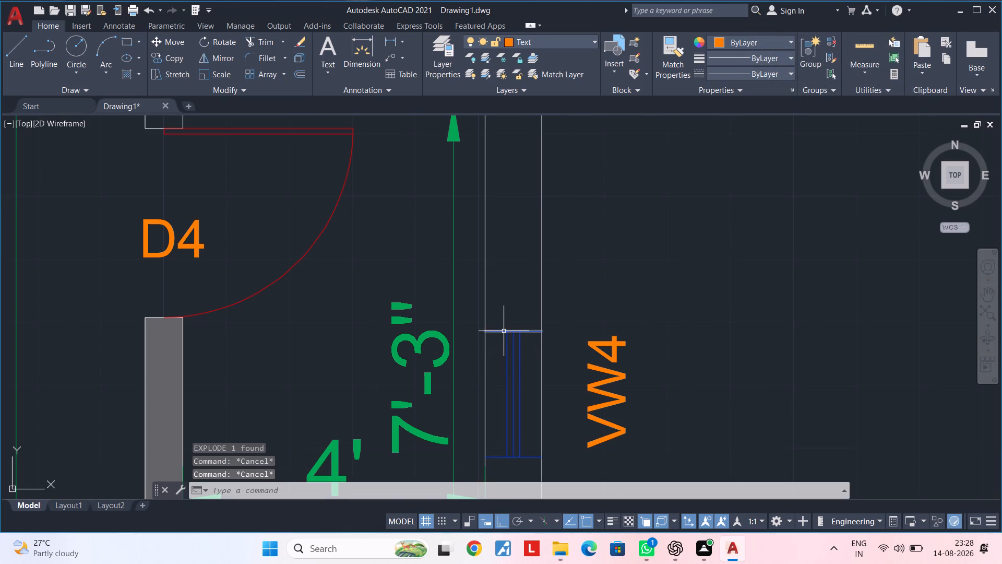
Replace VW4's north end line with a new horizontal line spanning from the east wall's outer face to its inner face.
{"action": "left_click", "coordinate": [504, 331]}
{"action": "key", "text": "Delete"}
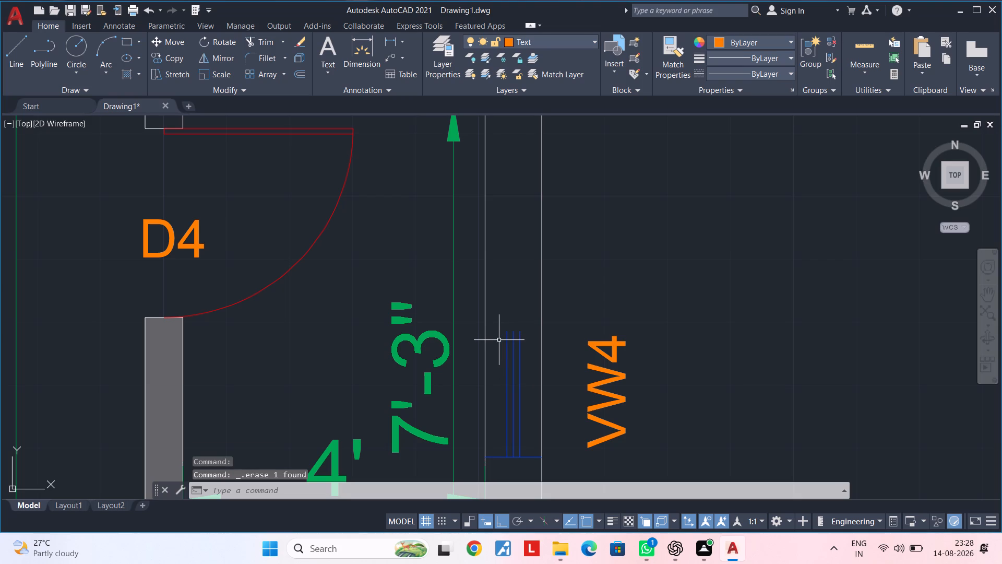
{"action": "key", "text": "l"}
{"action": "key", "text": "space"}
{"action": "scroll", "coordinate": [502, 340], "scroll_direction": "up", "scroll_amount": 2}
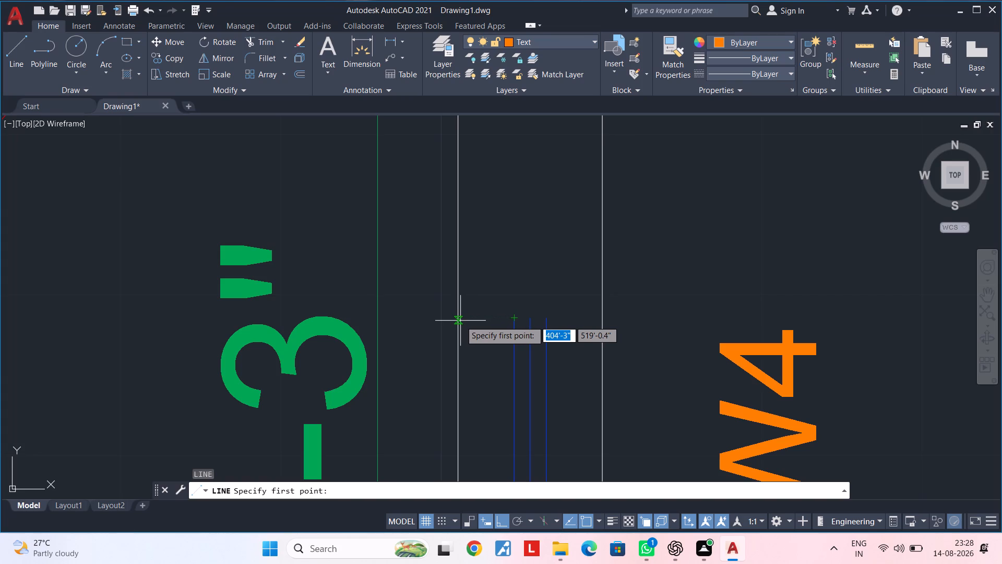
{"action": "left_click_drag", "start_coordinate": [460, 321], "coordinate": [480, 318]}
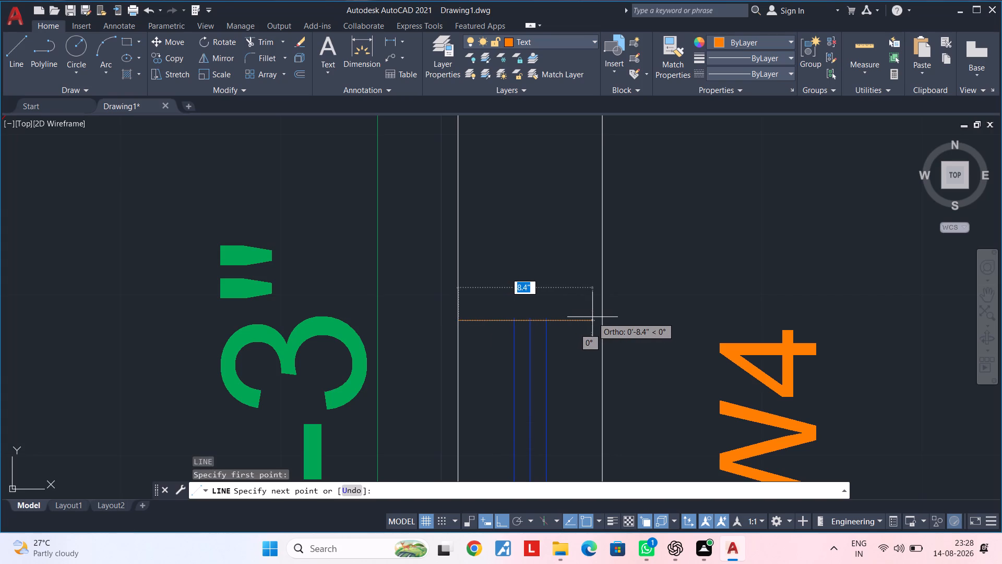
{"action": "key", "text": "Escape"}
{"action": "key", "text": "space"}
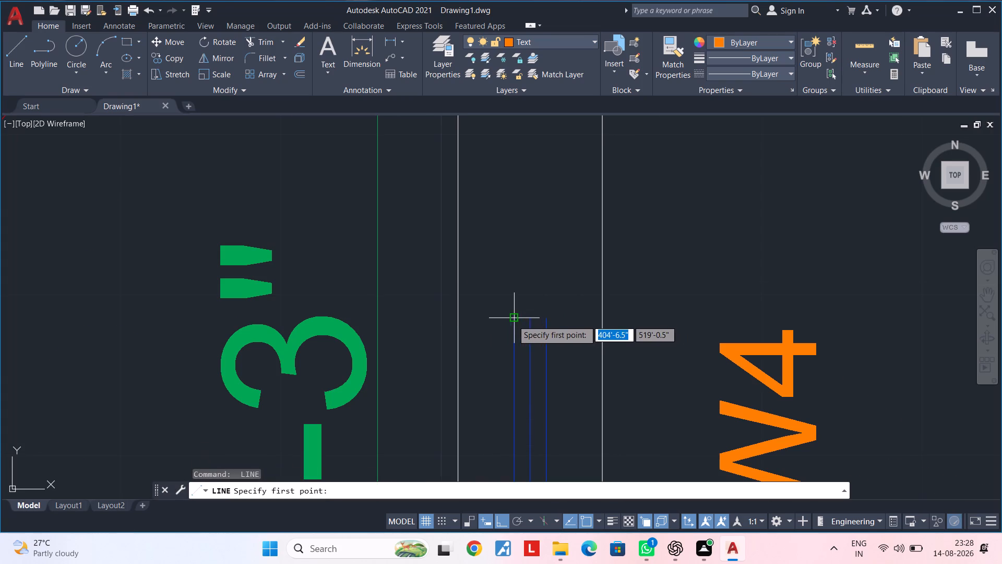
{"action": "scroll", "coordinate": [512, 318], "scroll_direction": "up", "scroll_amount": 1}
{"action": "left_click", "coordinate": [515, 318]}
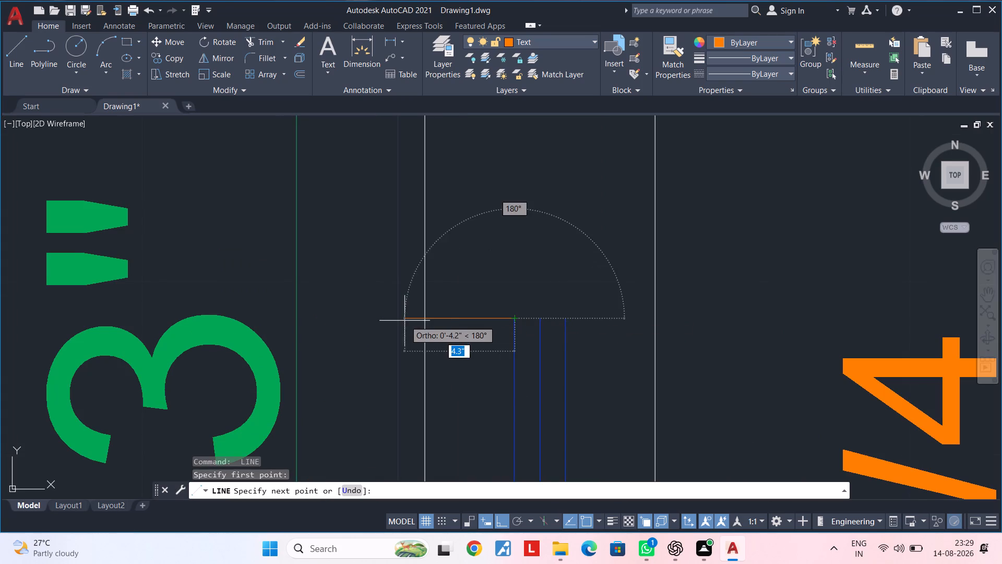
{"action": "left_click", "coordinate": [655, 321]}
{"action": "key", "text": "Escape"}
{"action": "left_click", "coordinate": [618, 320]}
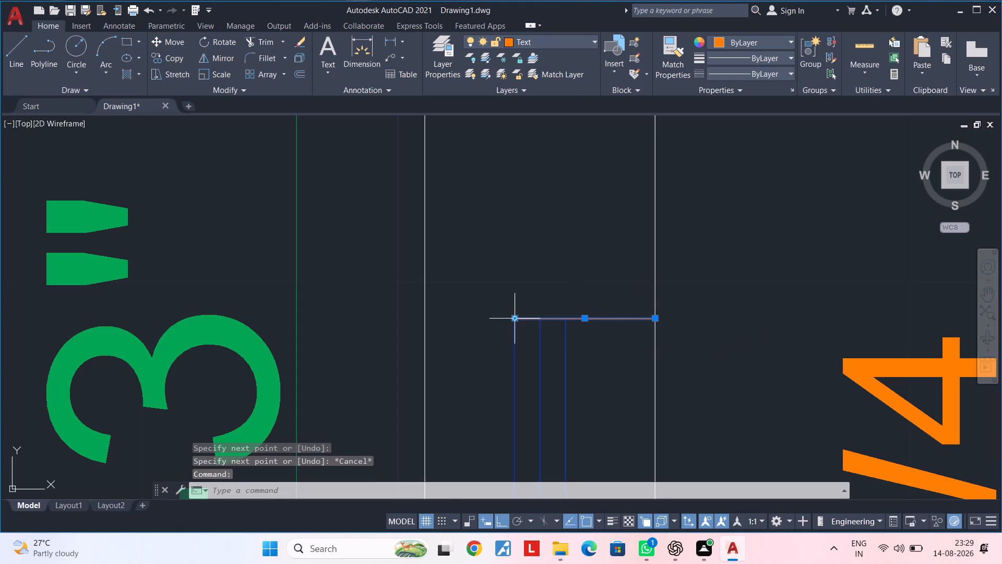
{"action": "left_click", "coordinate": [516, 318]}
{"action": "left_click", "coordinate": [424, 320]}
{"action": "key", "text": "Escape"}
Match the new north end line's properties to VW4's blue window lines.
{"action": "key", "text": "m"}
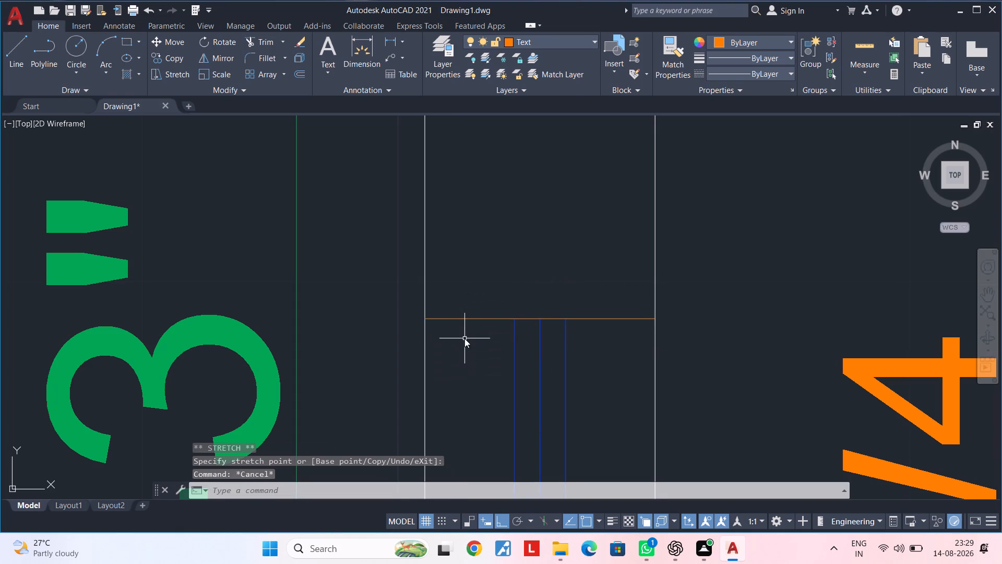
{"action": "type", "text": "a"}
{"action": "key", "text": "space"}
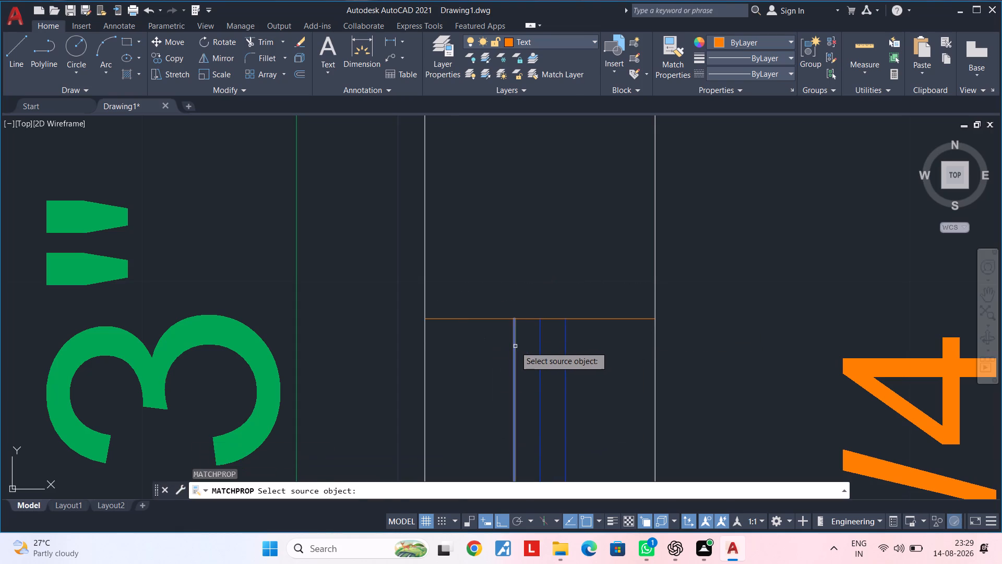
{"action": "left_click", "coordinate": [515, 346]}
{"action": "left_click", "coordinate": [510, 319]}
{"action": "scroll", "coordinate": [510, 325], "scroll_direction": "down", "scroll_amount": 2}
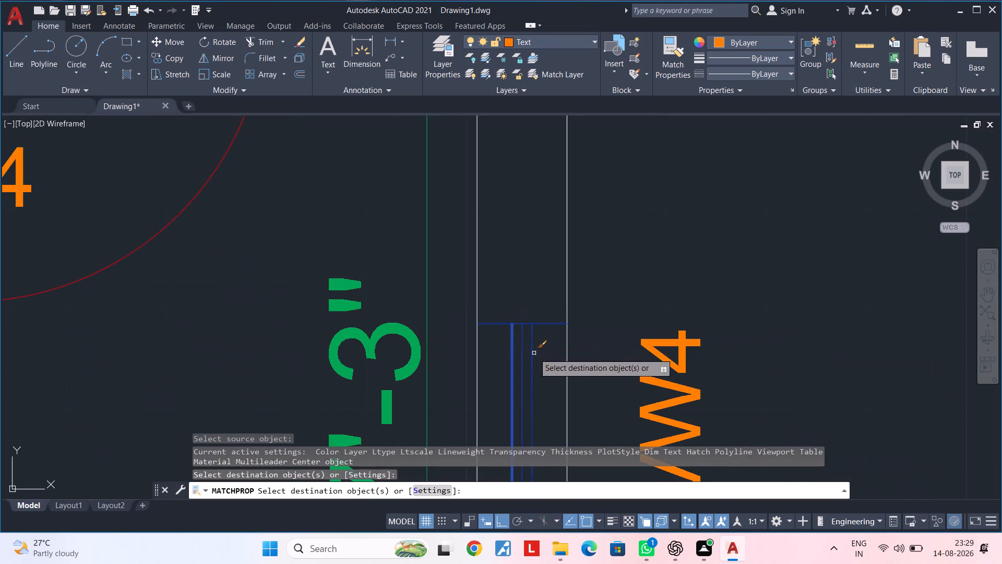
{"action": "middle_click_drag", "start_coordinate": [534, 353], "coordinate": [524, 292]}
{"action": "key", "text": "Escape"}
{"action": "scroll", "coordinate": [526, 314], "scroll_direction": "down", "scroll_amount": 2}
{"action": "key", "text": "Escape"}
{"action": "key", "text": "Escape"}
{"action": "key", "text": "Escape"}
{"action": "key", "text": "Escape"}
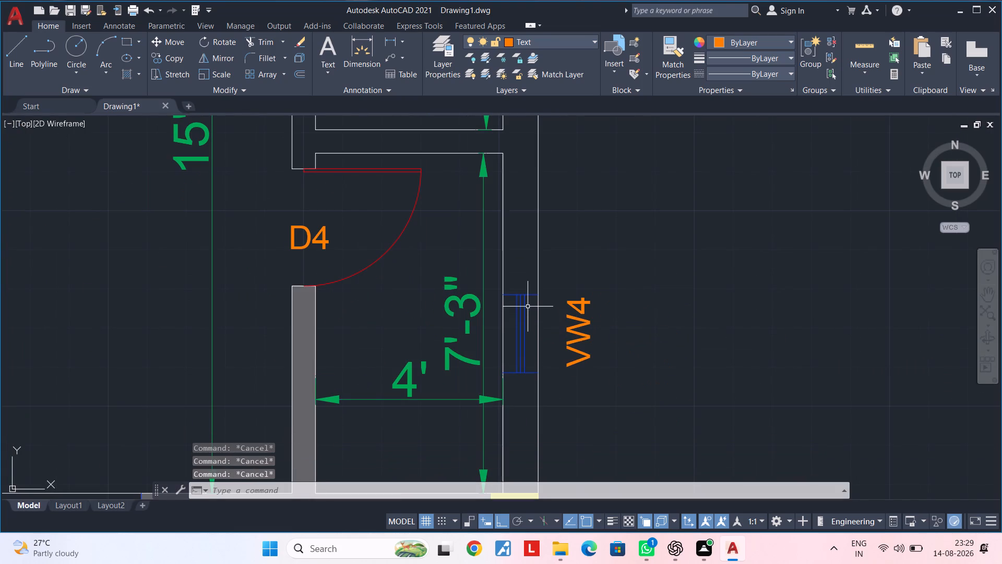
Explode the VW3 window block in the east wall into separate lines.
{"action": "middle_click_drag", "start_coordinate": [530, 319], "coordinate": [531, 411]}
{"action": "middle_click_drag", "start_coordinate": [537, 332], "coordinate": [533, 413]}
{"action": "middle_click_drag", "start_coordinate": [522, 295], "coordinate": [522, 427]}
{"action": "middle_click_drag", "start_coordinate": [518, 357], "coordinate": [518, 414]}
{"action": "scroll", "coordinate": [509, 365], "scroll_direction": "up", "scroll_amount": 1}
{"action": "middle_click_drag", "start_coordinate": [511, 371], "coordinate": [501, 395]}
{"action": "scroll", "coordinate": [503, 363], "scroll_direction": "up", "scroll_amount": 1}
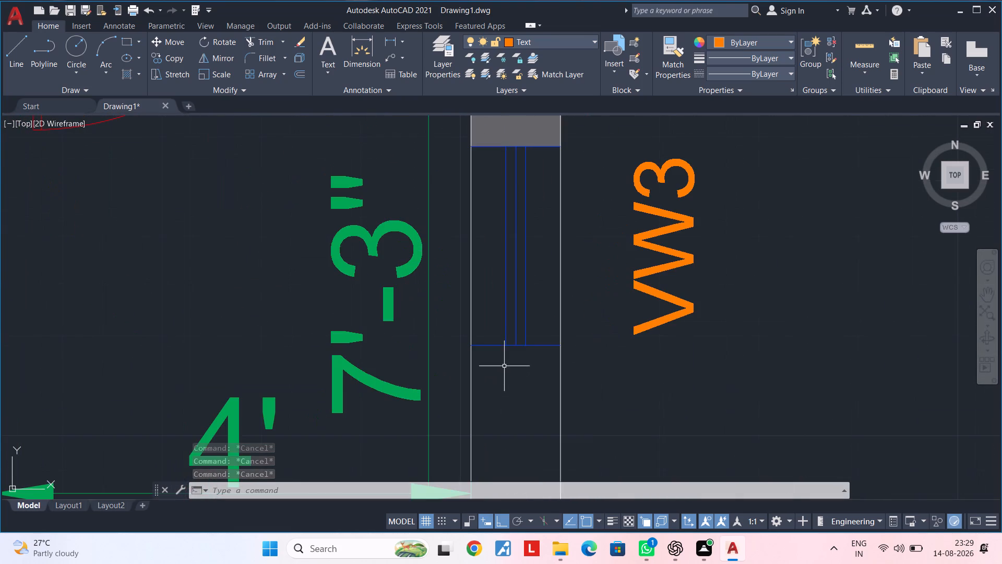
{"action": "middle_click_drag", "start_coordinate": [504, 366], "coordinate": [496, 329]}
{"action": "scroll", "coordinate": [490, 326], "scroll_direction": "up", "scroll_amount": 1}
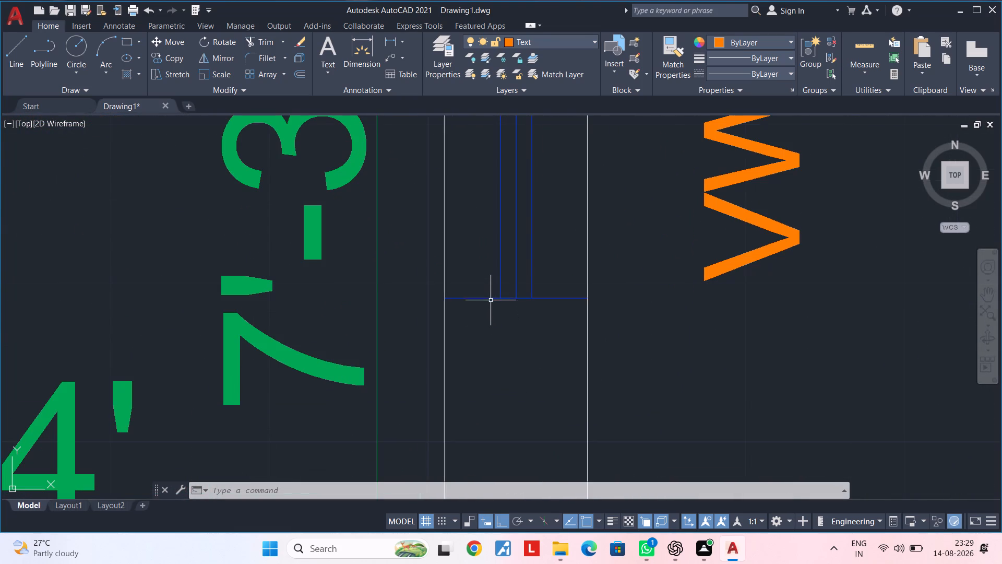
{"action": "left_click", "coordinate": [491, 298]}
{"action": "key", "text": "Escape"}
{"action": "key", "text": "Escape"}
{"action": "key", "text": "Escape"}
{"action": "left_click", "coordinate": [523, 328]}
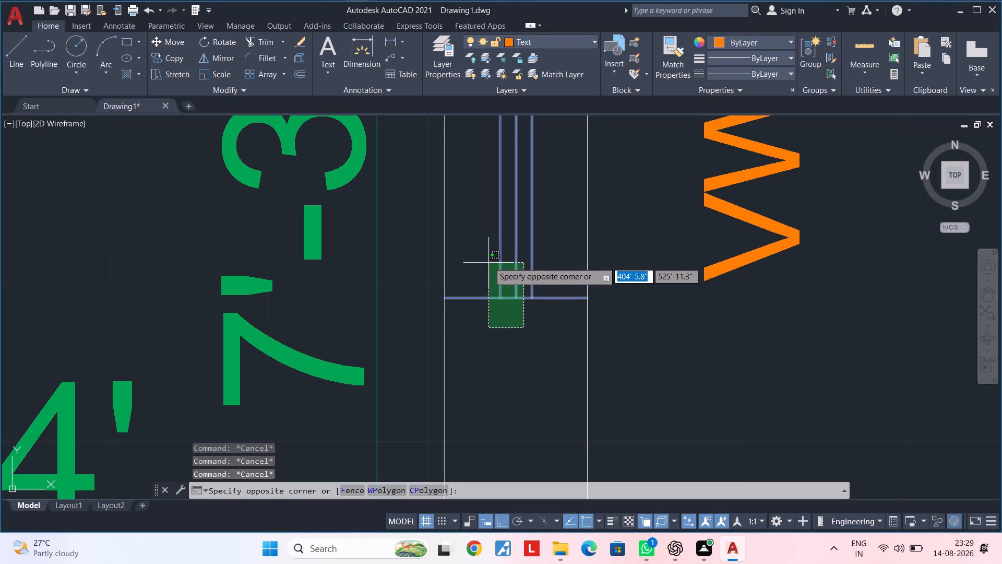
{"action": "left_click", "coordinate": [486, 252]}
{"action": "key", "text": "x"}
{"action": "key", "text": "space"}
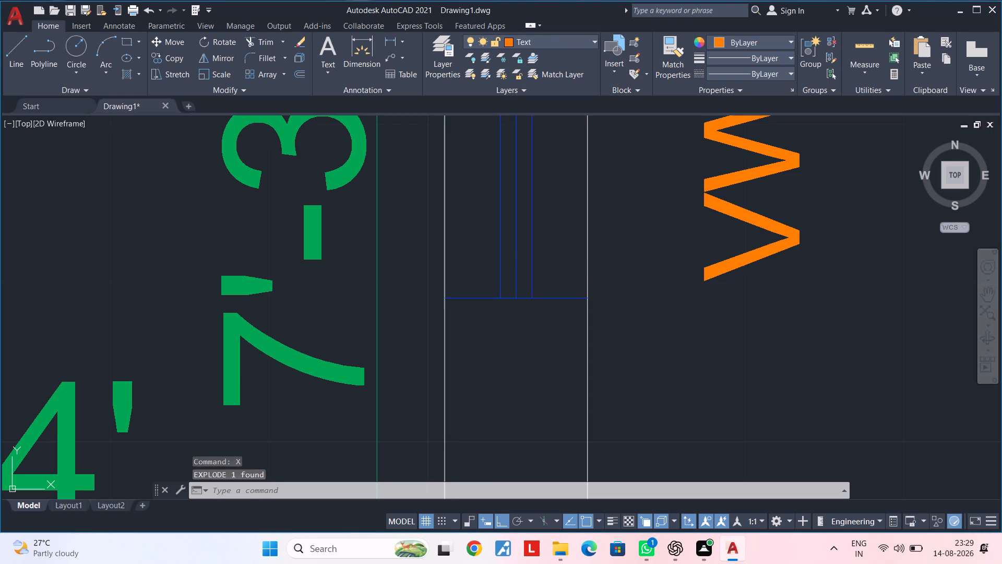
{"action": "key", "text": "Escape"}
{"action": "key", "text": "Escape"}
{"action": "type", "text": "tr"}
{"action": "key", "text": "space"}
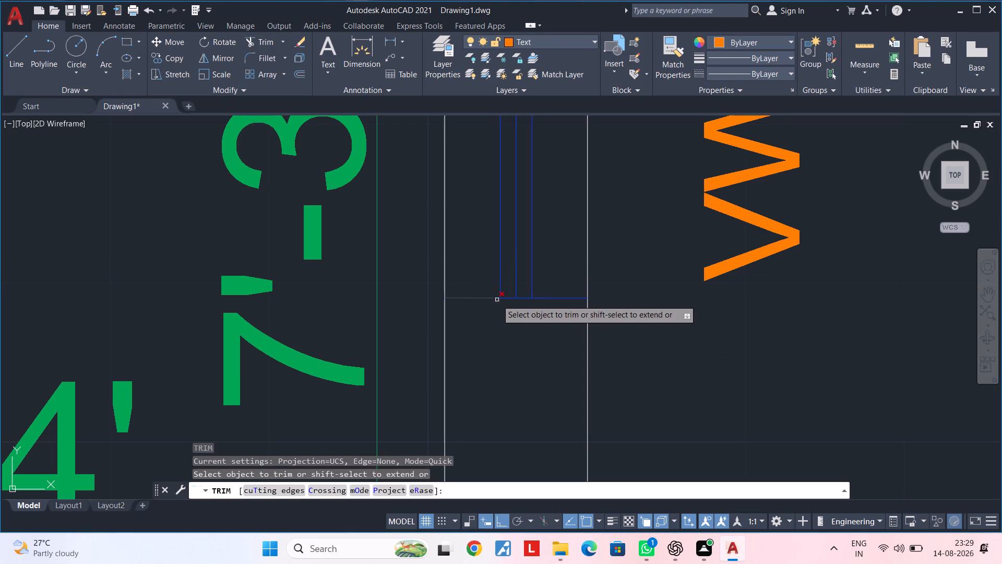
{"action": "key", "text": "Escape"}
Replace VW3's south end line with a new 9" horizontal line spanning the east wall from inner to outer face.
{"action": "left_click", "coordinate": [514, 297]}
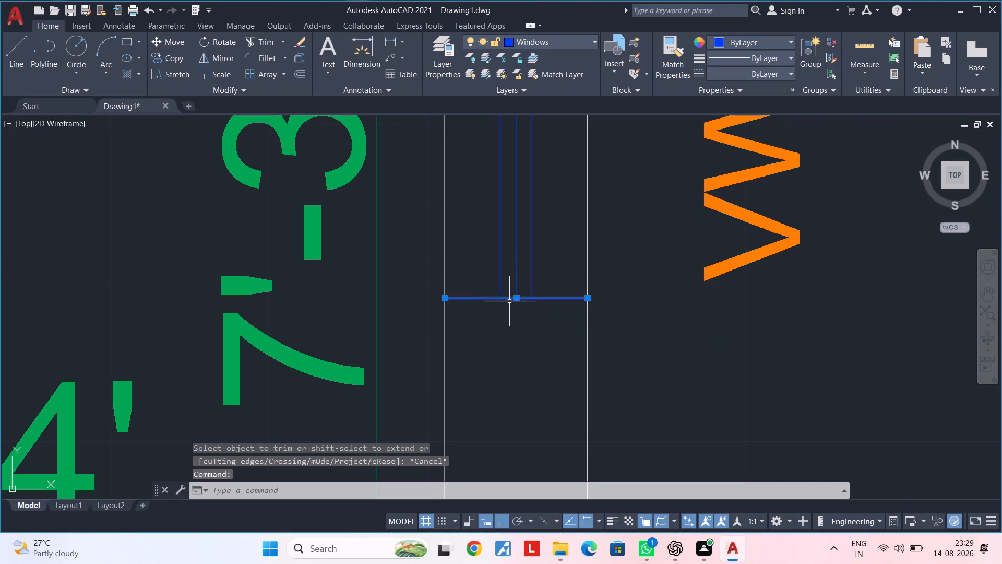
{"action": "key", "text": "Delete"}
{"action": "type", "text": "l"}
{"action": "key", "text": "space"}
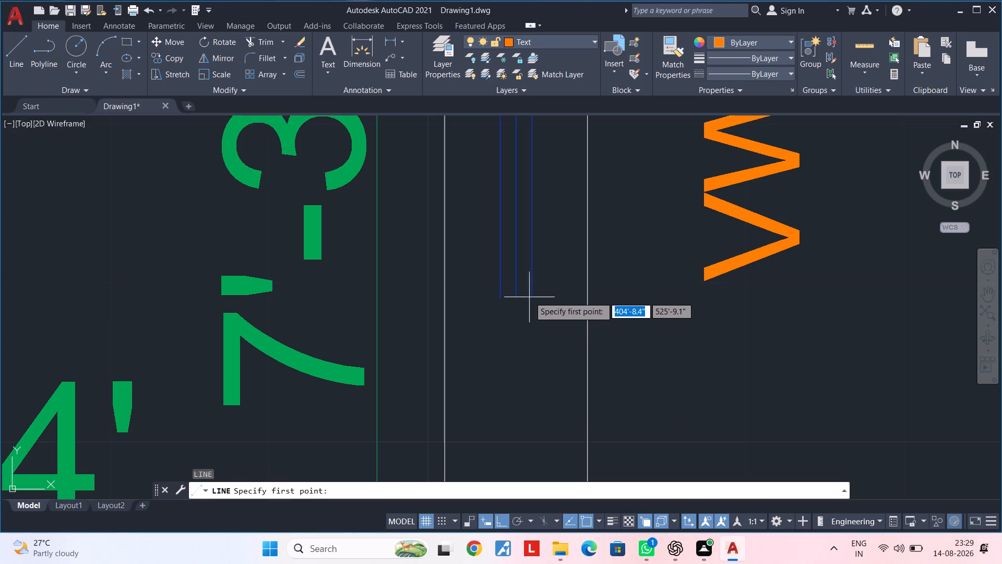
{"action": "left_click", "coordinate": [529, 295]}
{"action": "left_click", "coordinate": [502, 297]}
{"action": "key", "text": "Escape"}
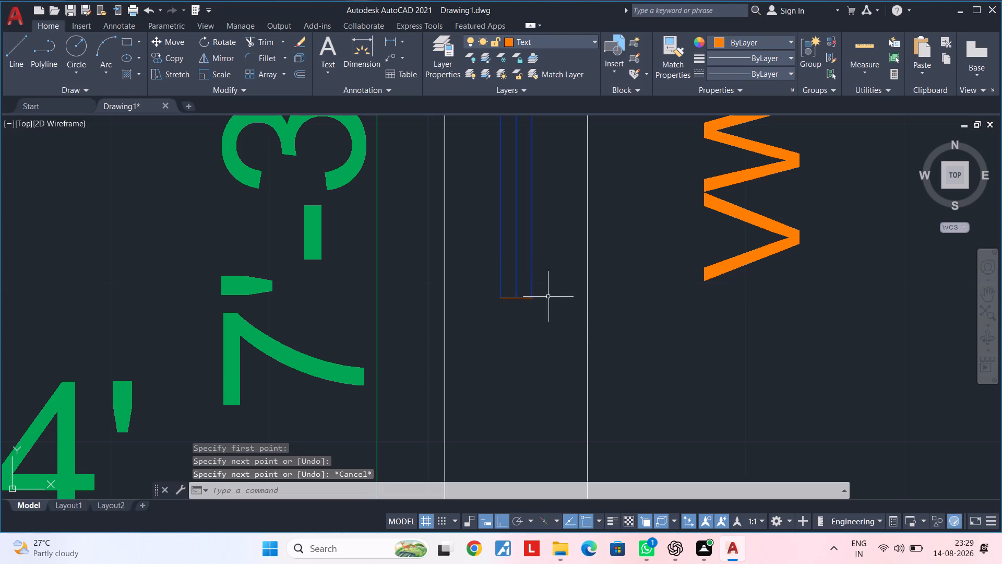
{"action": "left_click", "coordinate": [531, 299]}
{"action": "left_click", "coordinate": [531, 299]}
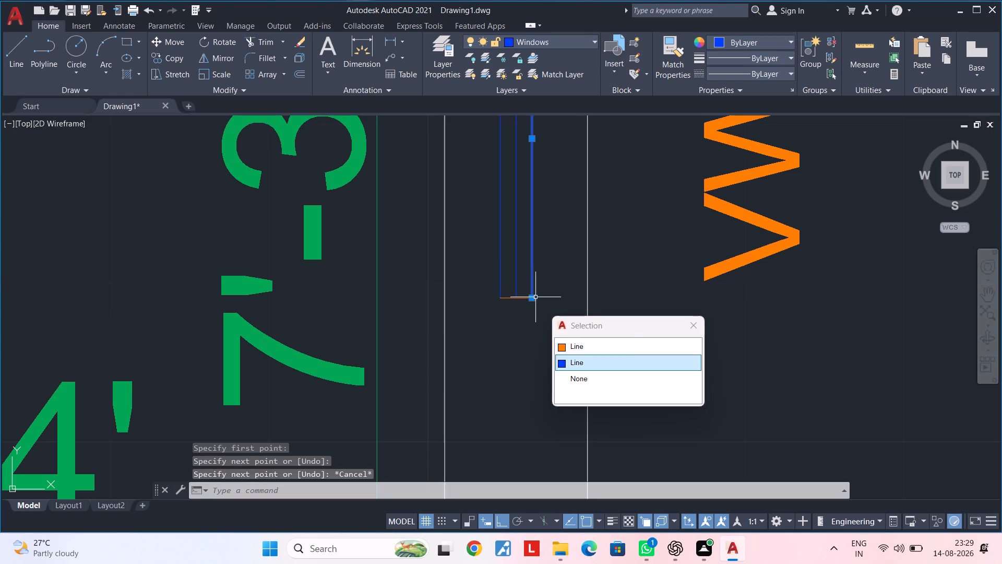
{"action": "key", "text": "Escape"}
{"action": "key", "text": "Escape"}
{"action": "left_click", "coordinate": [521, 298]}
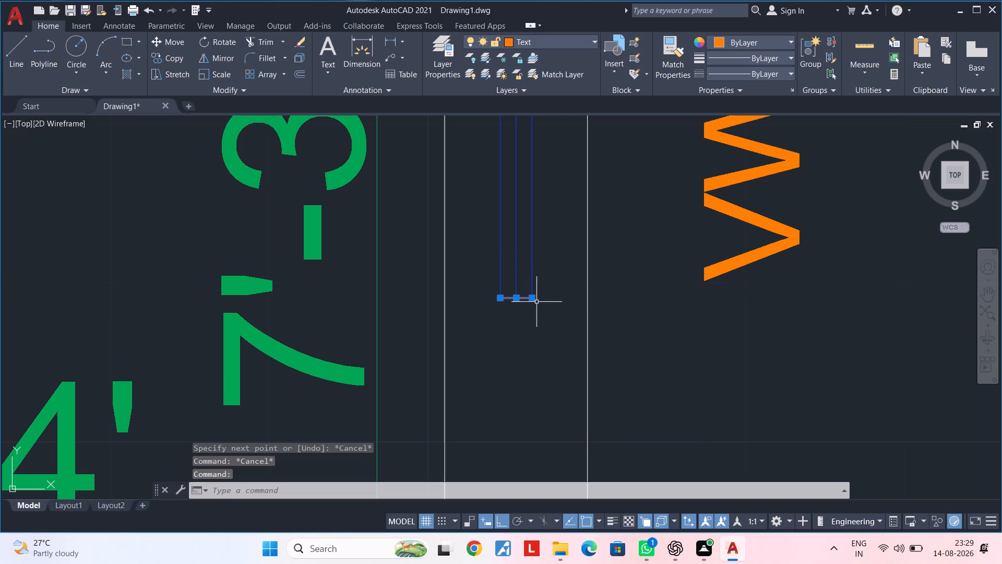
{"action": "left_click", "coordinate": [535, 300]}
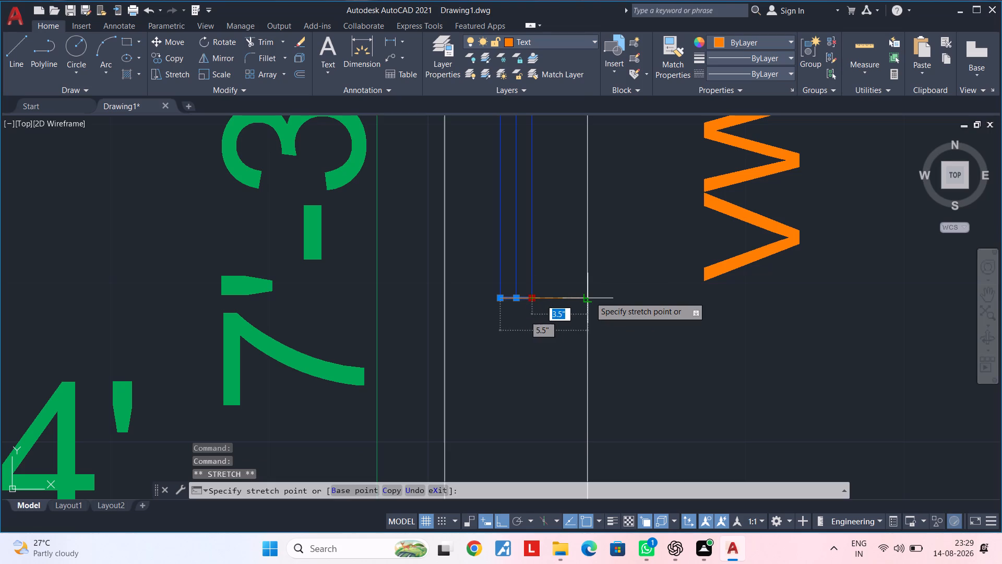
{"action": "left_click", "coordinate": [590, 297]}
{"action": "key", "text": "Escape"}
{"action": "left_click", "coordinate": [507, 296]}
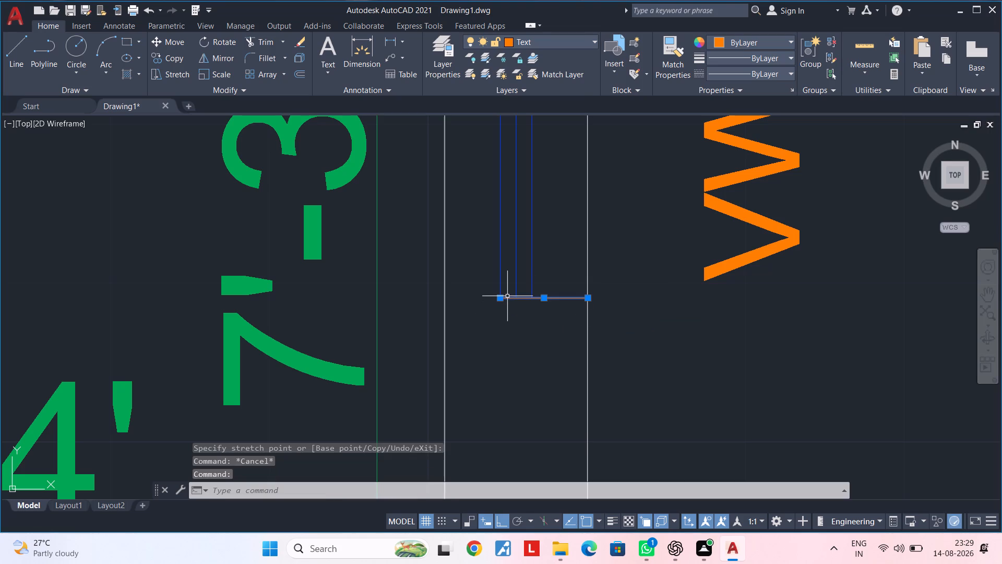
{"action": "left_click", "coordinate": [503, 298]}
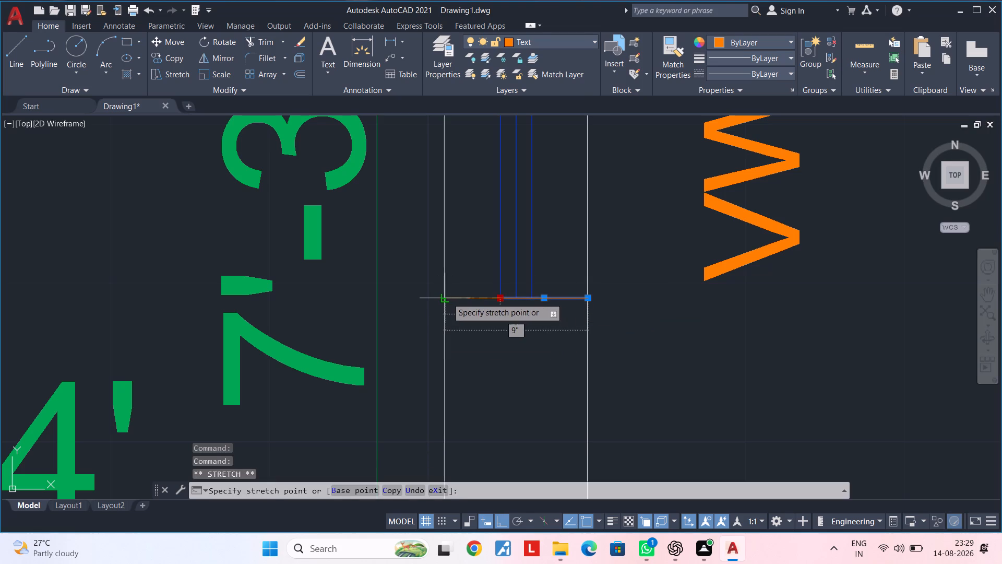
{"action": "left_click", "coordinate": [448, 298]}
{"action": "key", "text": "Escape"}
Hatch the east wall and connected partitions between VW3 and VW4, plus the wall south of VW4, with solid fill in colour 99,100,102.
{"action": "scroll", "coordinate": [507, 337], "scroll_direction": "down", "scroll_amount": 2}
{"action": "middle_click_drag", "start_coordinate": [508, 335], "coordinate": [504, 295]}
{"action": "scroll", "coordinate": [515, 326], "scroll_direction": "down", "scroll_amount": 1}
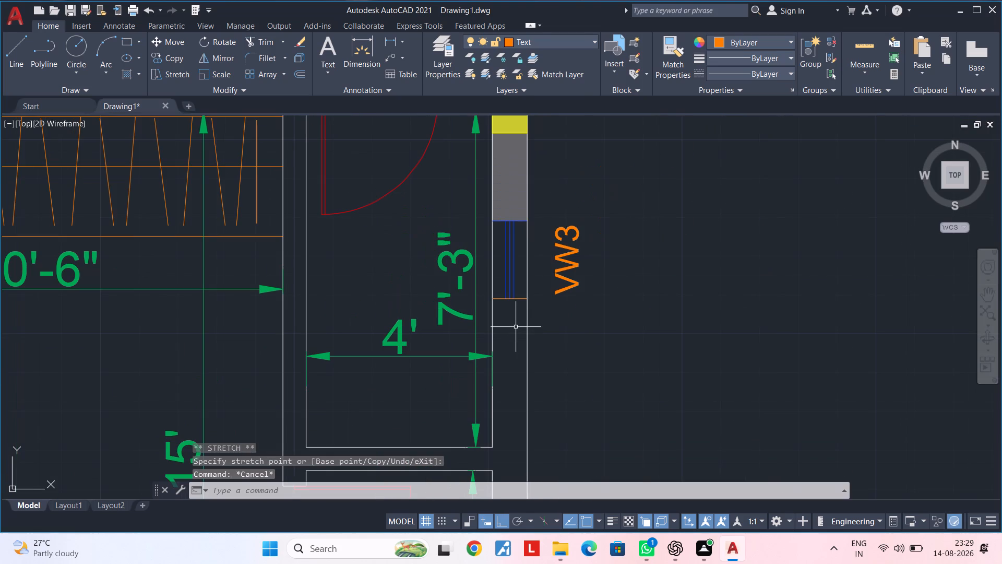
{"action": "type", "text": "h"}
{"action": "key", "text": "space"}
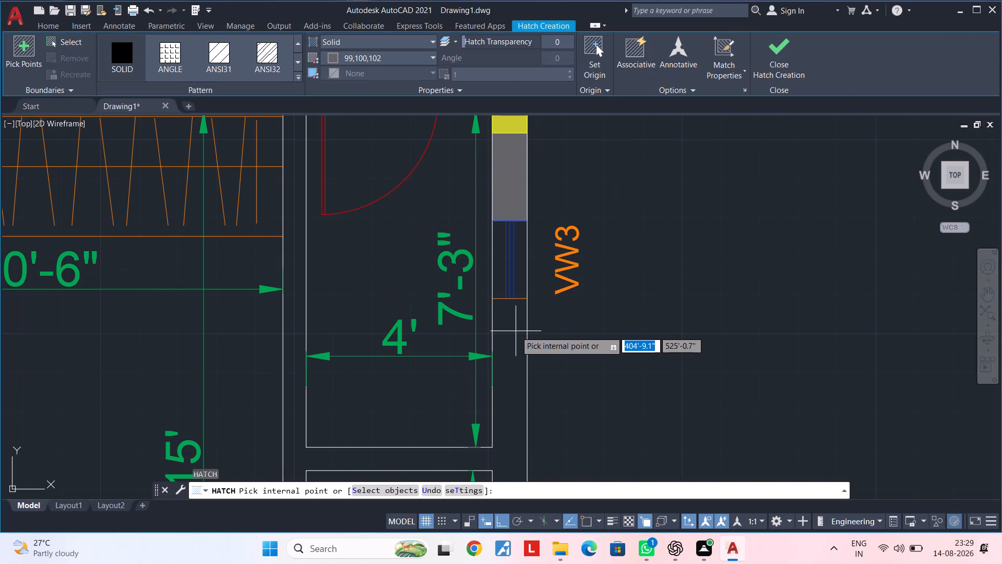
{"action": "left_click", "coordinate": [510, 338]}
{"action": "scroll", "coordinate": [510, 341], "scroll_direction": "down", "scroll_amount": 2}
{"action": "middle_click_drag", "start_coordinate": [517, 356], "coordinate": [516, 266]}
{"action": "middle_click_drag", "start_coordinate": [536, 342], "coordinate": [536, 299]}
{"action": "scroll", "coordinate": [510, 362], "scroll_direction": "up", "scroll_amount": 1}
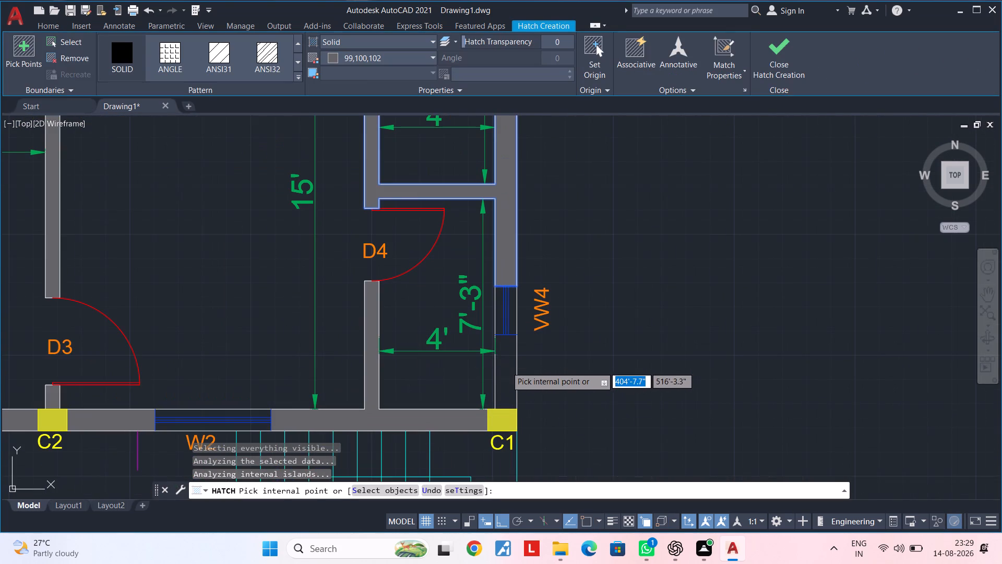
{"action": "left_click", "coordinate": [506, 367]}
{"action": "scroll", "coordinate": [515, 367], "scroll_direction": "down", "scroll_amount": 3}
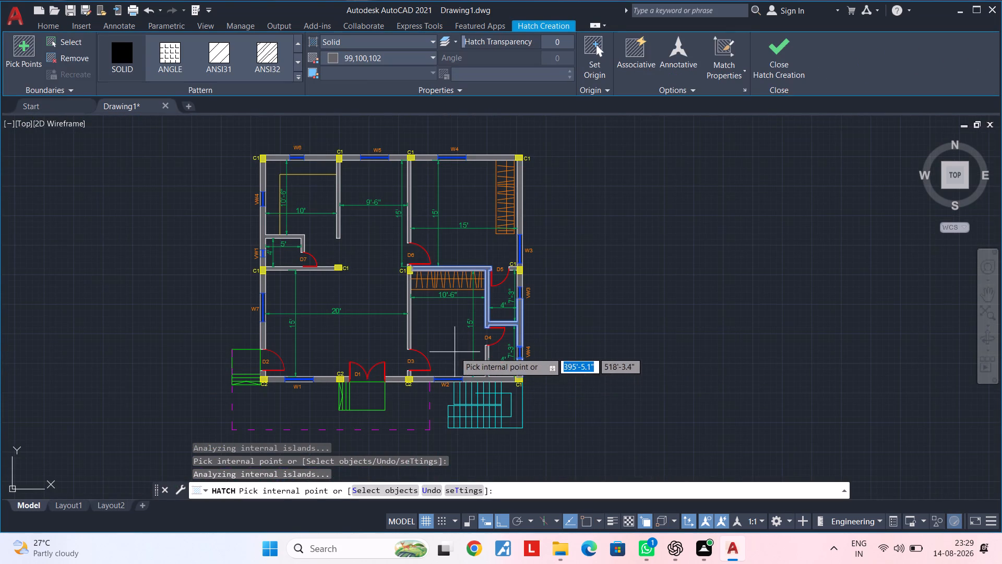
{"action": "middle_click_drag", "start_coordinate": [455, 352], "coordinate": [558, 349]}
{"action": "key", "text": "Escape"}
{"action": "key", "text": "Escape"}
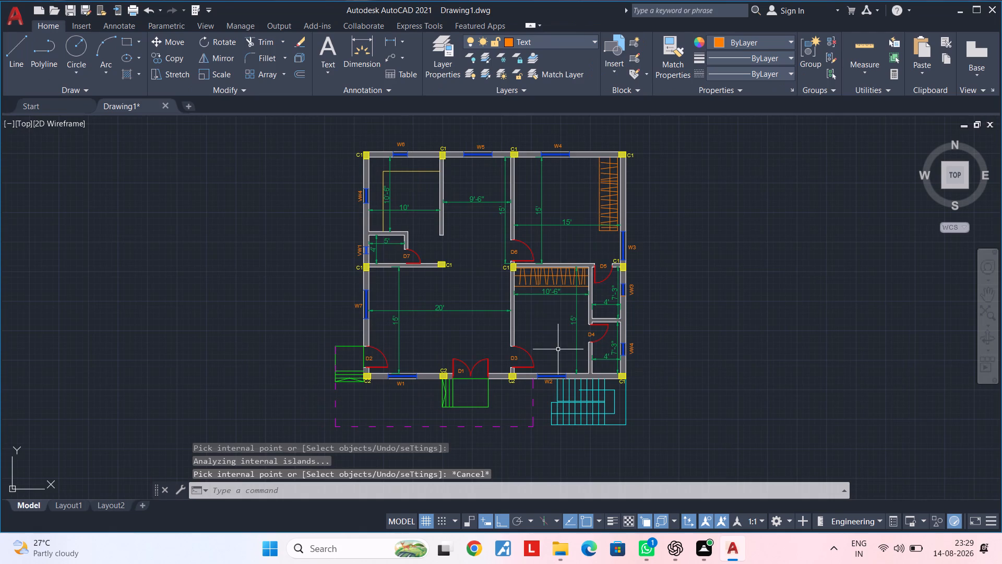
{"action": "key", "text": "Escape"}
{"action": "key", "text": "Escape"}
{"action": "middle_click_drag", "start_coordinate": [482, 335], "coordinate": [457, 344]}
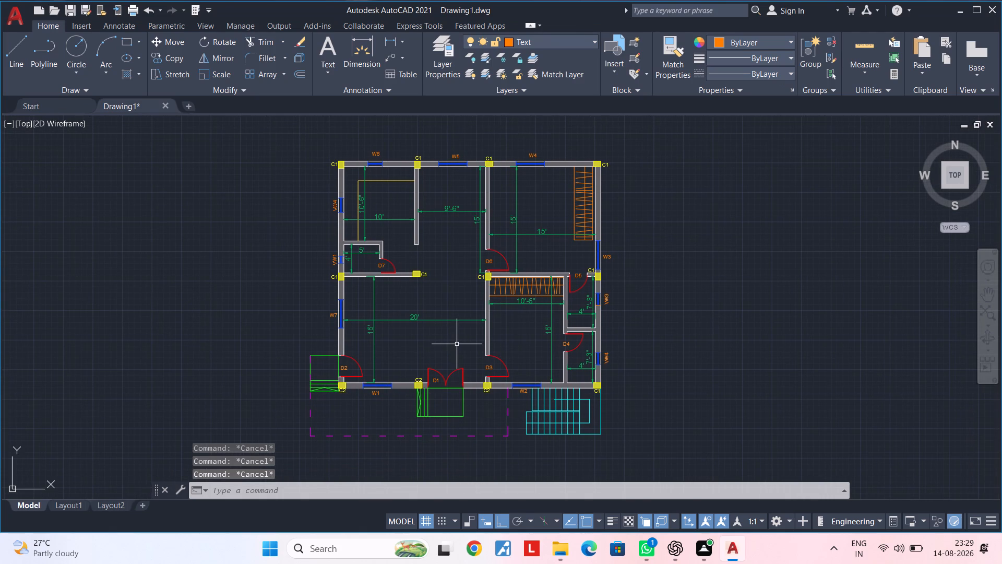
{"action": "key", "text": "Escape"}
Stretch the north extension-line origin of the 15' dimension in the room below W5 back onto its dimension line.
{"action": "key", "text": "Escape"}
{"action": "scroll", "coordinate": [456, 237], "scroll_direction": "up", "scroll_amount": 2}
{"action": "scroll", "coordinate": [455, 247], "scroll_direction": "down", "scroll_amount": 1}
{"action": "middle_click_drag", "start_coordinate": [455, 258], "coordinate": [492, 312]}
{"action": "scroll", "coordinate": [526, 185], "scroll_direction": "up", "scroll_amount": 3}
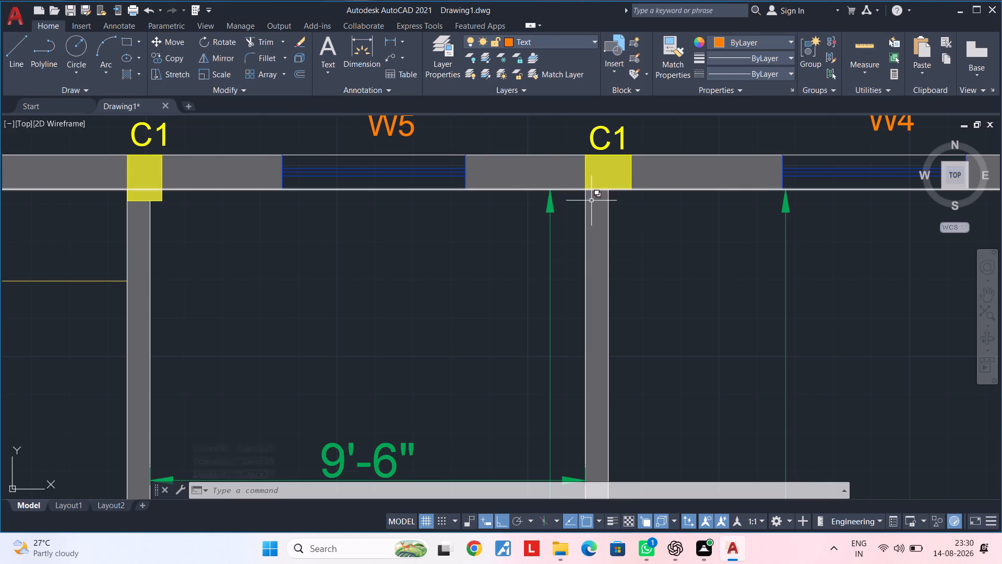
{"action": "scroll", "coordinate": [581, 198], "scroll_direction": "up", "scroll_amount": 2}
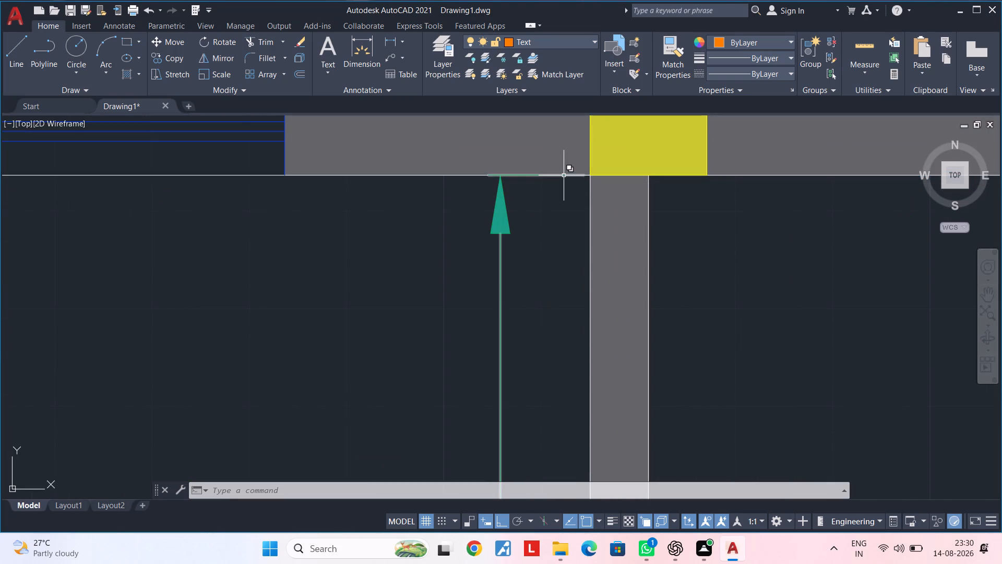
{"action": "left_click", "coordinate": [564, 175]}
{"action": "left_click", "coordinate": [592, 174]}
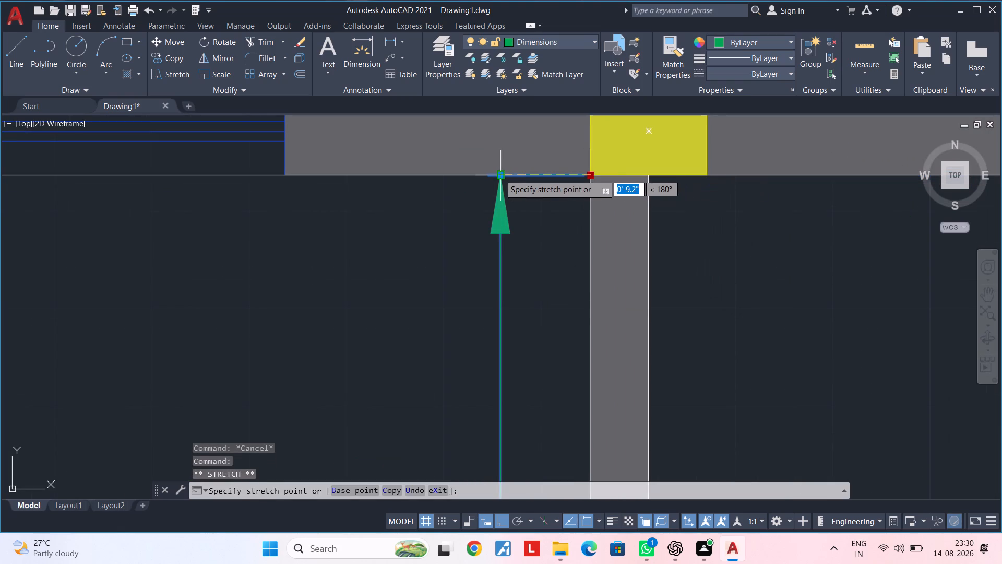
{"action": "left_click", "coordinate": [500, 174]}
Add a vertical linear dimension for the D1 entrance platform's depth, from the south wall's outer face, just east of the platform.
{"action": "scroll", "coordinate": [541, 223], "scroll_direction": "down", "scroll_amount": 2}
{"action": "middle_click_drag", "start_coordinate": [538, 246], "coordinate": [530, 128]}
{"action": "scroll", "coordinate": [529, 224], "scroll_direction": "down", "scroll_amount": 1}
{"action": "middle_click_drag", "start_coordinate": [530, 259], "coordinate": [546, 156]}
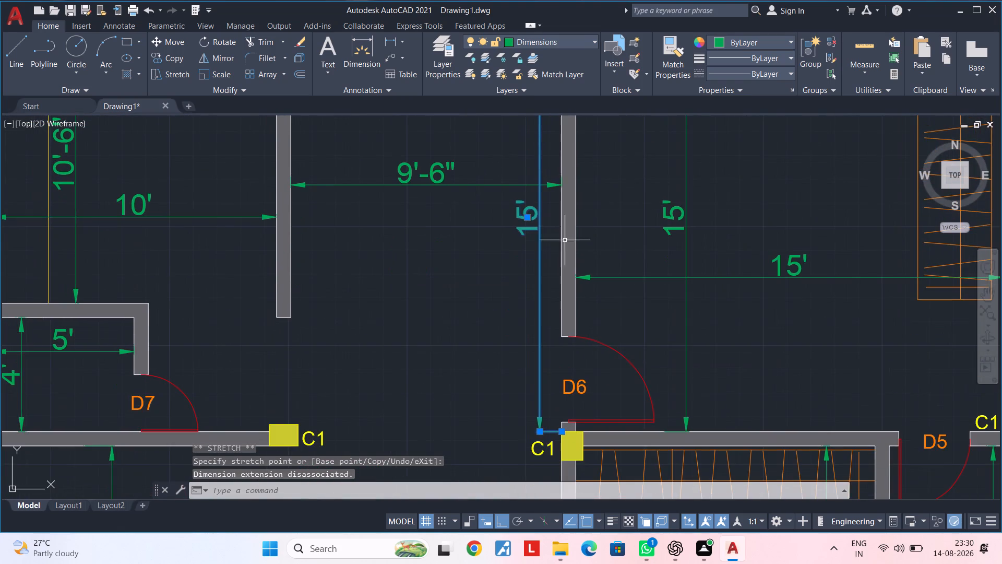
{"action": "scroll", "coordinate": [562, 276], "scroll_direction": "down", "scroll_amount": 1}
{"action": "middle_click_drag", "start_coordinate": [562, 280], "coordinate": [495, 338]}
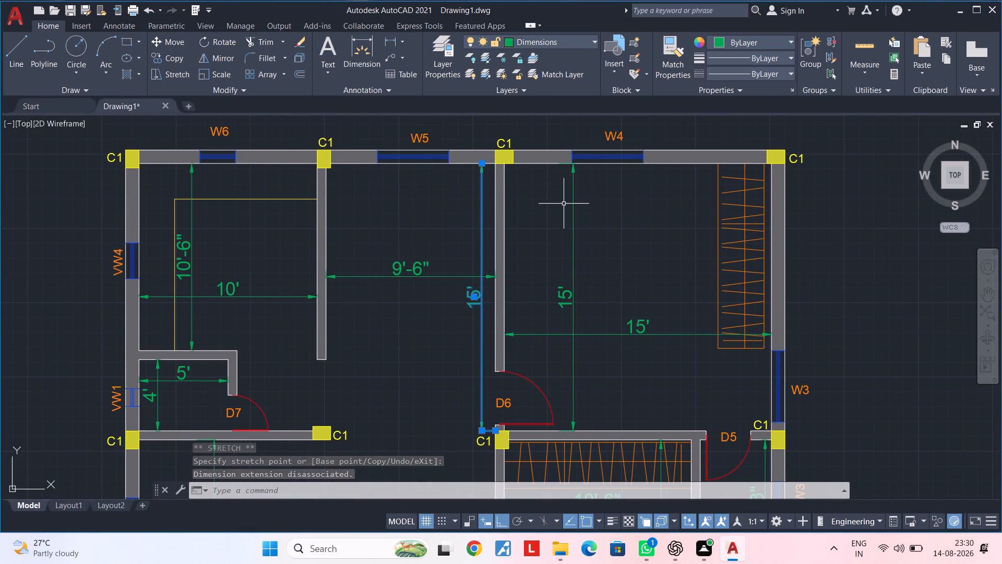
{"action": "middle_click_drag", "start_coordinate": [563, 230], "coordinate": [635, 226]}
{"action": "middle_click_drag", "start_coordinate": [469, 224], "coordinate": [488, 217]}
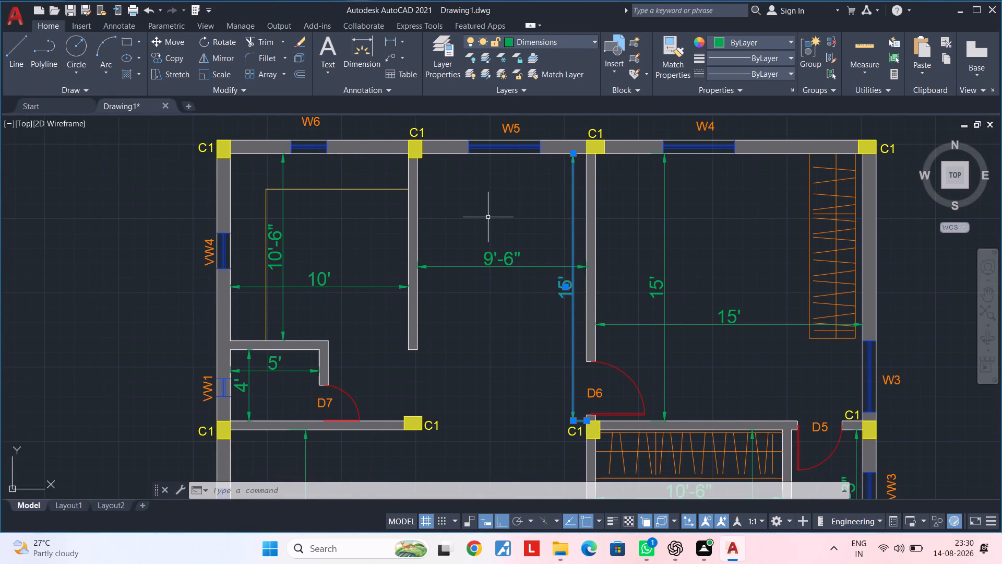
{"action": "scroll", "coordinate": [498, 368], "scroll_direction": "down", "scroll_amount": 1}
{"action": "middle_click_drag", "start_coordinate": [497, 368], "coordinate": [497, 276]}
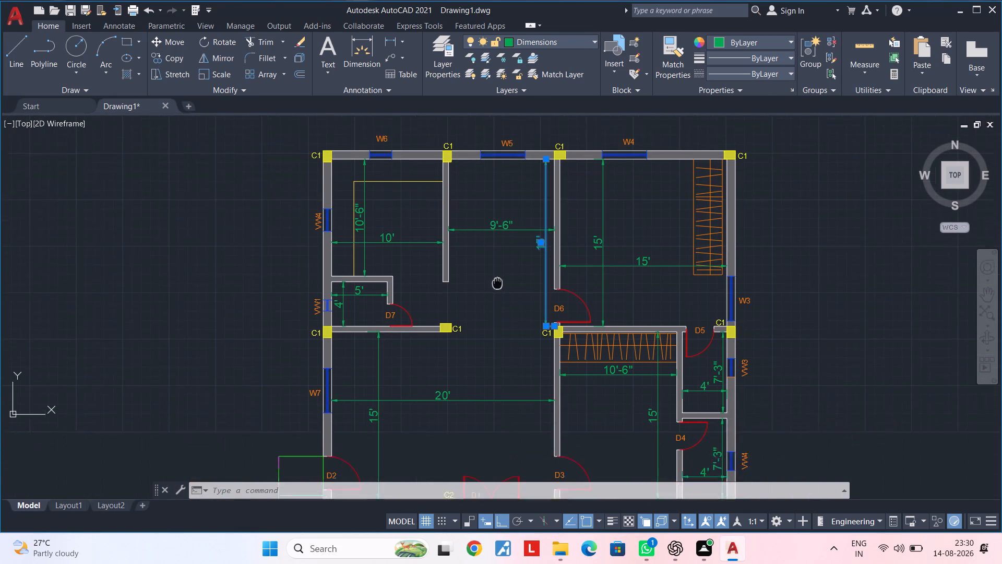
{"action": "middle_click_drag", "start_coordinate": [497, 276], "coordinate": [497, 263]}
{"action": "middle_click_drag", "start_coordinate": [513, 377], "coordinate": [506, 300]}
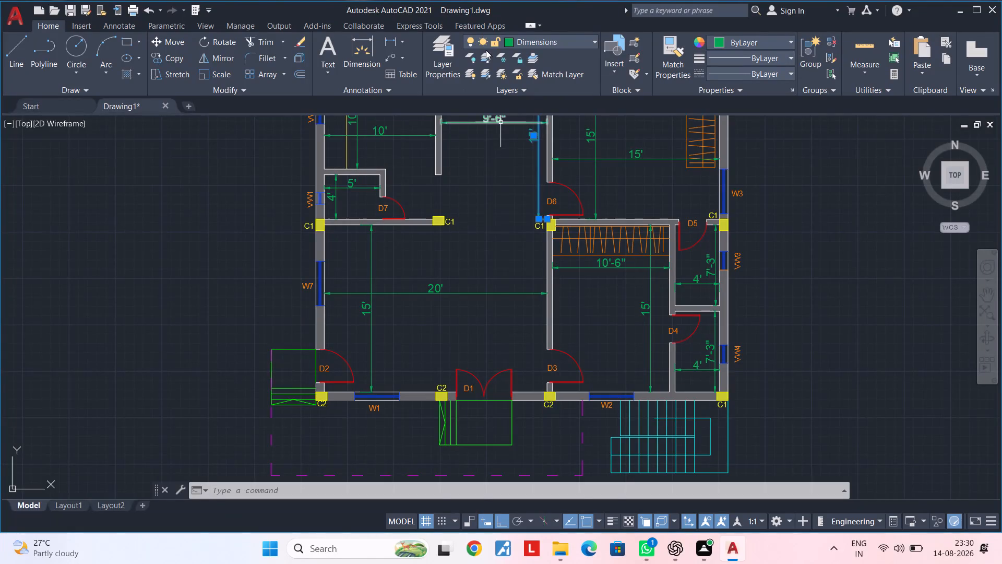
{"action": "left_click", "coordinate": [391, 37]}
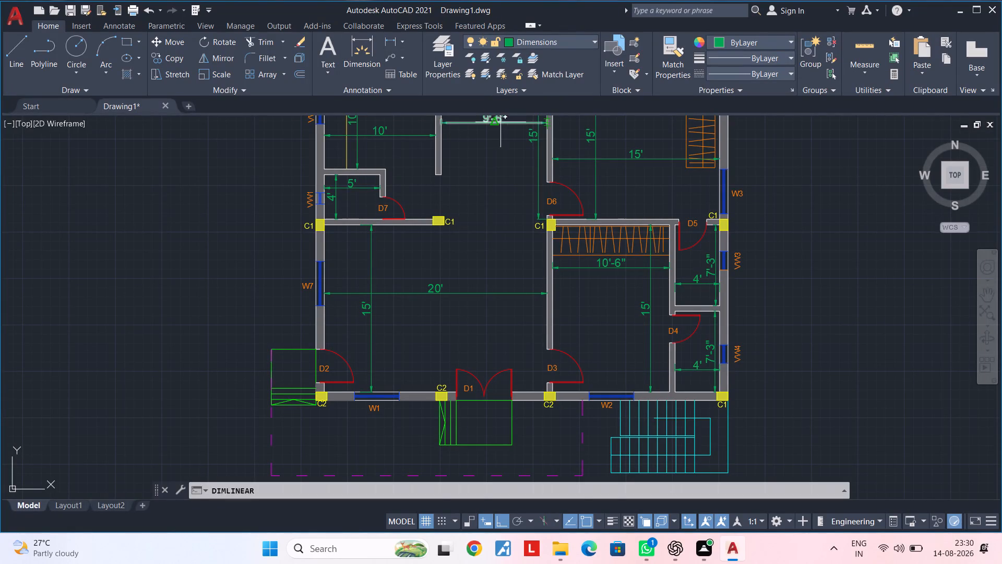
{"action": "middle_click_drag", "start_coordinate": [524, 405], "coordinate": [539, 343]}
{"action": "scroll", "coordinate": [519, 350], "scroll_direction": "up", "scroll_amount": 3}
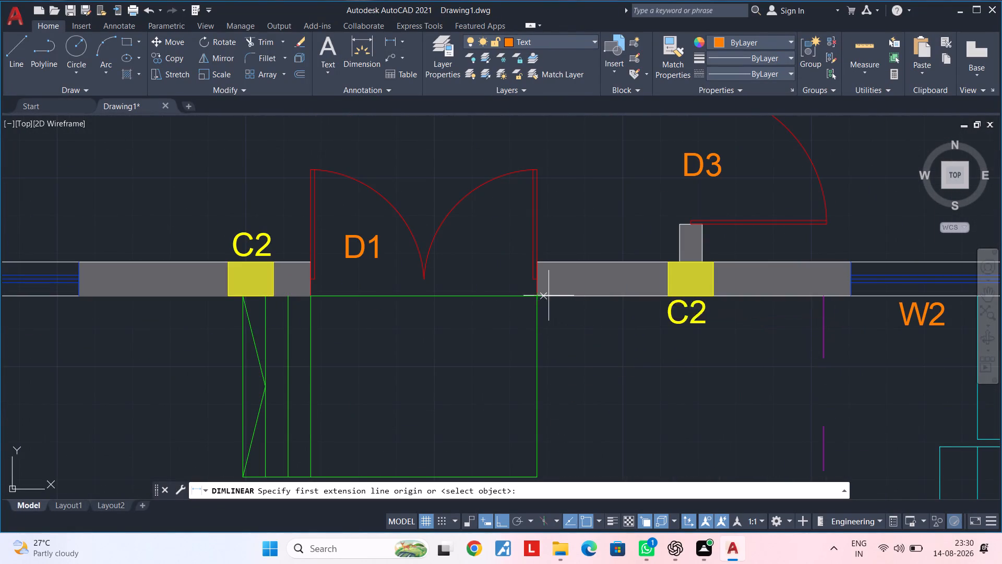
{"action": "left_click", "coordinate": [556, 296]}
{"action": "middle_click_drag", "start_coordinate": [578, 440], "coordinate": [586, 356]}
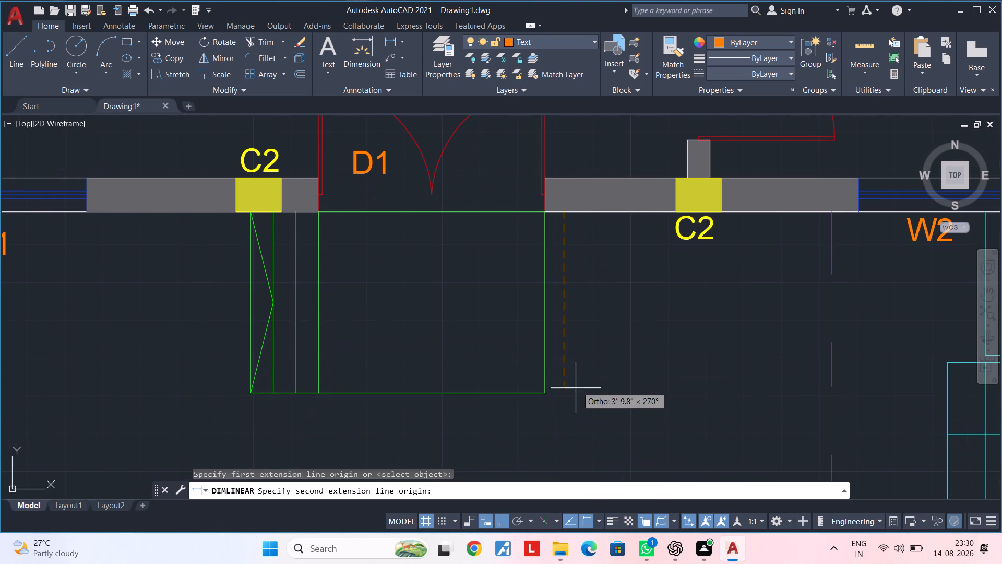
{"action": "left_click", "coordinate": [564, 392]}
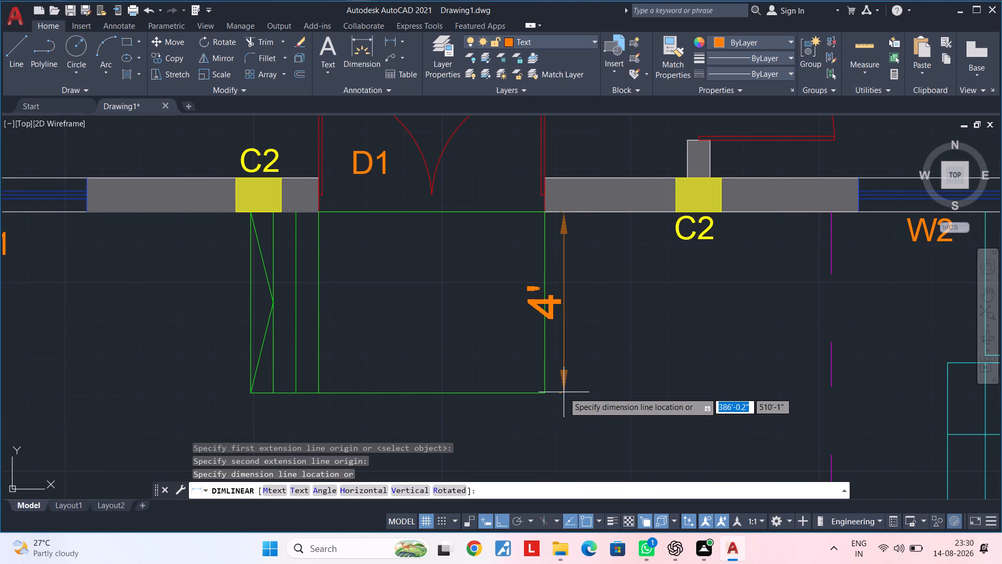
{"action": "left_click", "coordinate": [595, 394]}
Add a vertical linear dimension from the south wall's outer face to the dashed magenta outline's south edge, just east of that outline.
{"action": "scroll", "coordinate": [595, 394], "scroll_direction": "down", "scroll_amount": 2}
{"action": "middle_click_drag", "start_coordinate": [588, 399], "coordinate": [721, 389]}
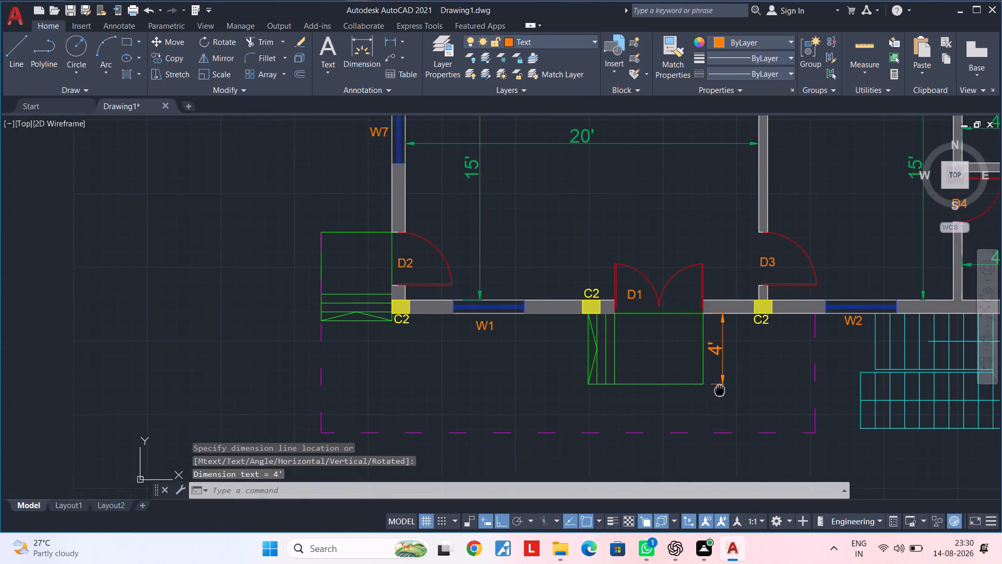
{"action": "middle_click_drag", "start_coordinate": [721, 389], "coordinate": [721, 389]}
{"action": "middle_click_drag", "start_coordinate": [521, 381], "coordinate": [551, 380]}
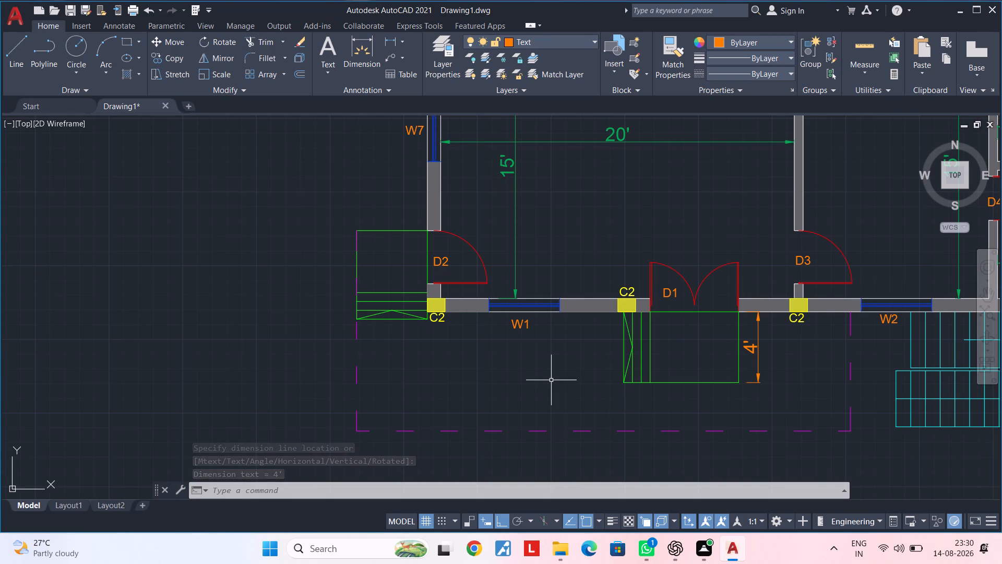
{"action": "middle_click_drag", "start_coordinate": [828, 359], "coordinate": [661, 363]}
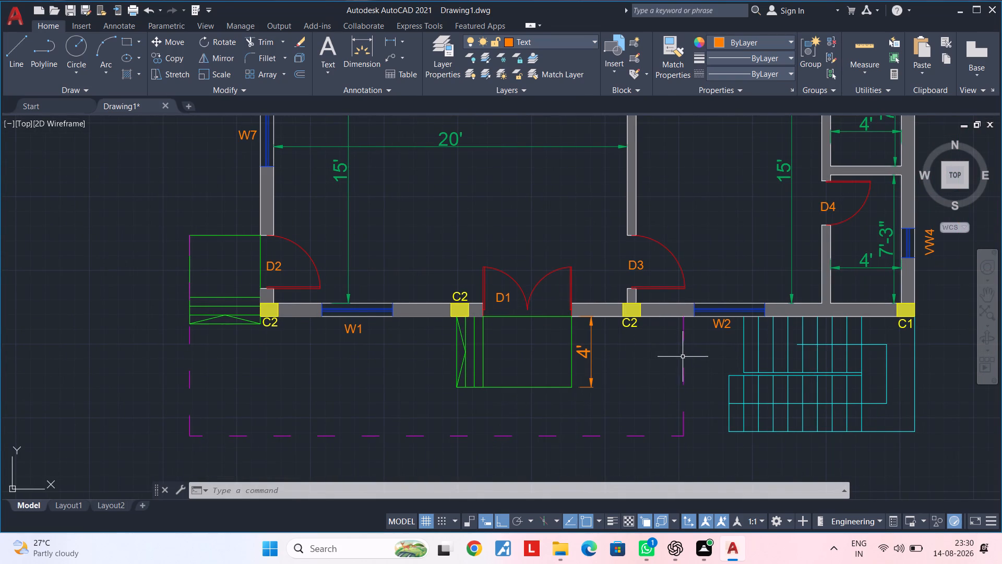
{"action": "key", "text": "space"}
{"action": "scroll", "coordinate": [691, 321], "scroll_direction": "up", "scroll_amount": 2}
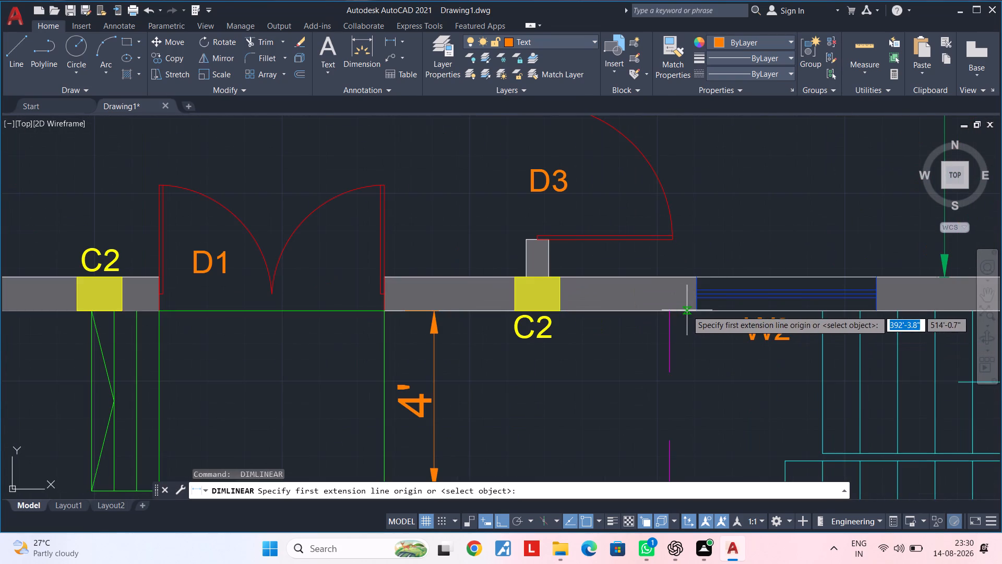
{"action": "left_click", "coordinate": [687, 310]}
{"action": "middle_click_drag", "start_coordinate": [695, 462], "coordinate": [678, 262]}
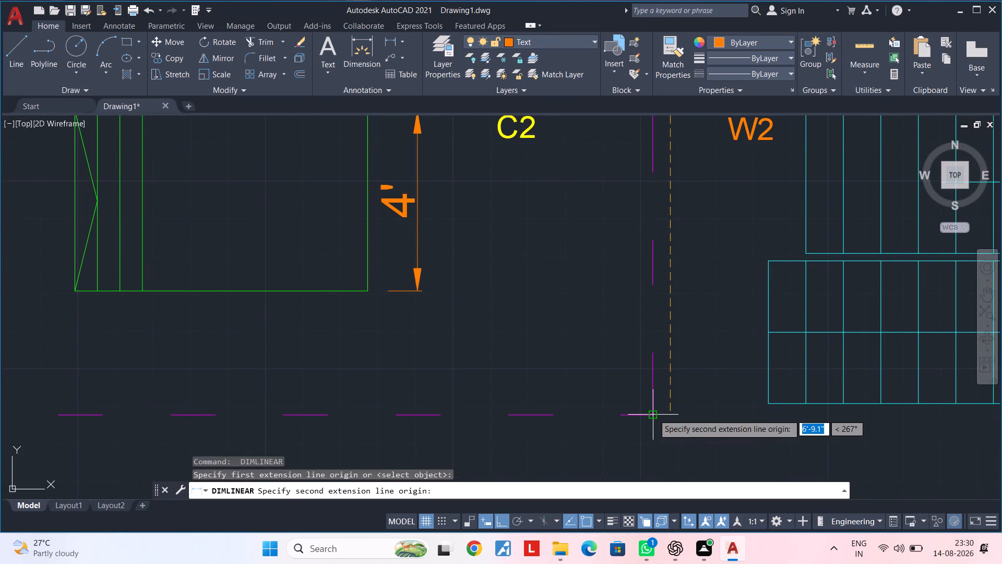
{"action": "left_click", "coordinate": [671, 416]}
{"action": "left_click", "coordinate": [704, 409]}
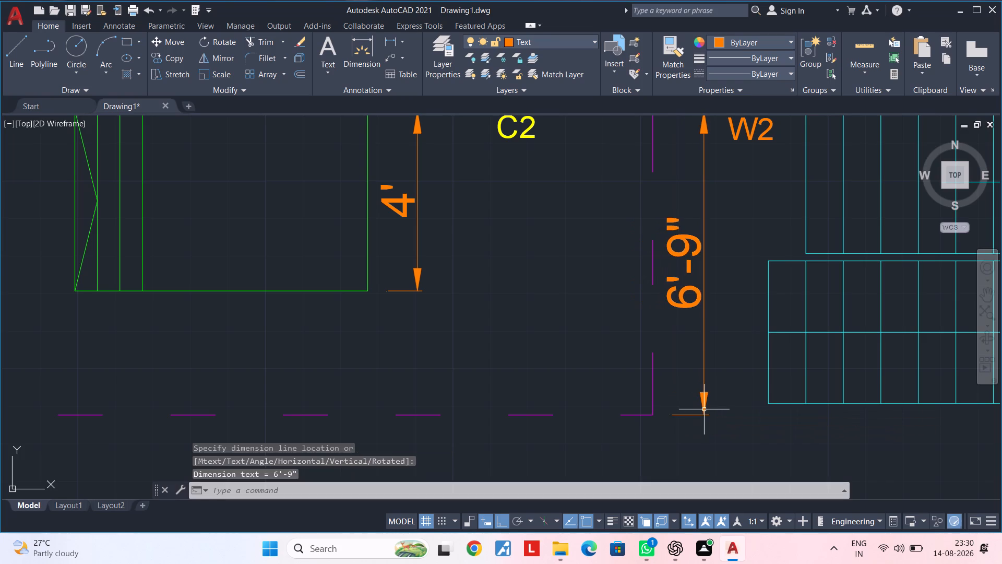
{"action": "scroll", "coordinate": [704, 409], "scroll_direction": "down", "scroll_amount": 2}
{"action": "middle_click_drag", "start_coordinate": [702, 410], "coordinate": [821, 387]}
{"action": "middle_click_drag", "start_coordinate": [656, 389], "coordinate": [792, 384]}
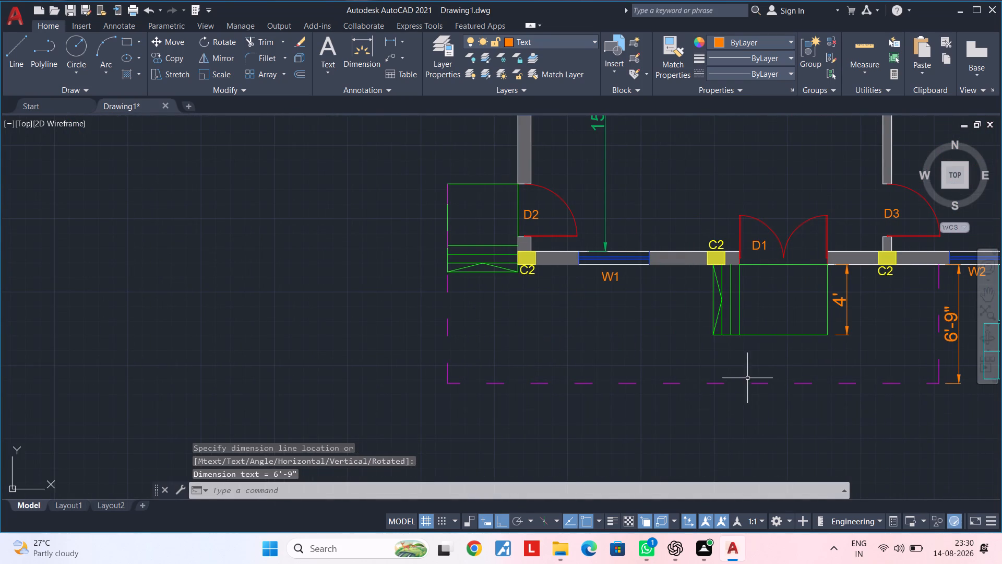
{"action": "middle_click_drag", "start_coordinate": [726, 379], "coordinate": [659, 384]}
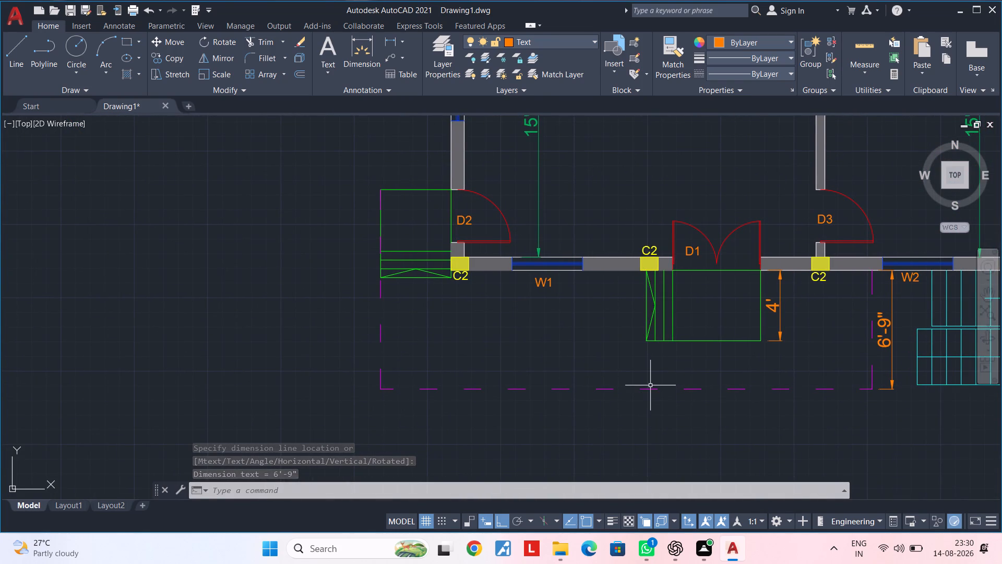
{"action": "key", "text": "Escape"}
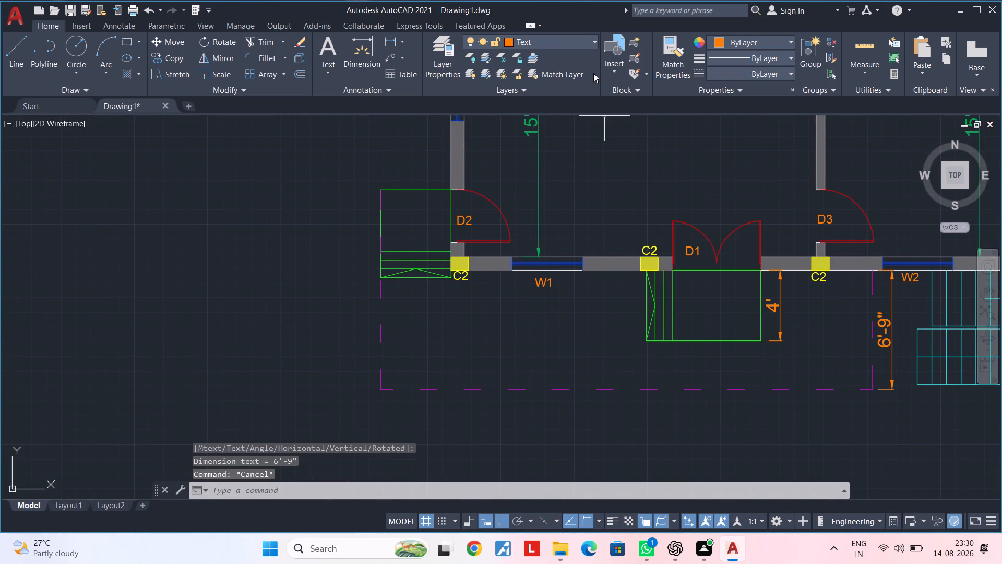
Make Dimensions the current layer.
{"action": "left_click", "coordinate": [590, 44]}
{"action": "left_click", "coordinate": [560, 104]}
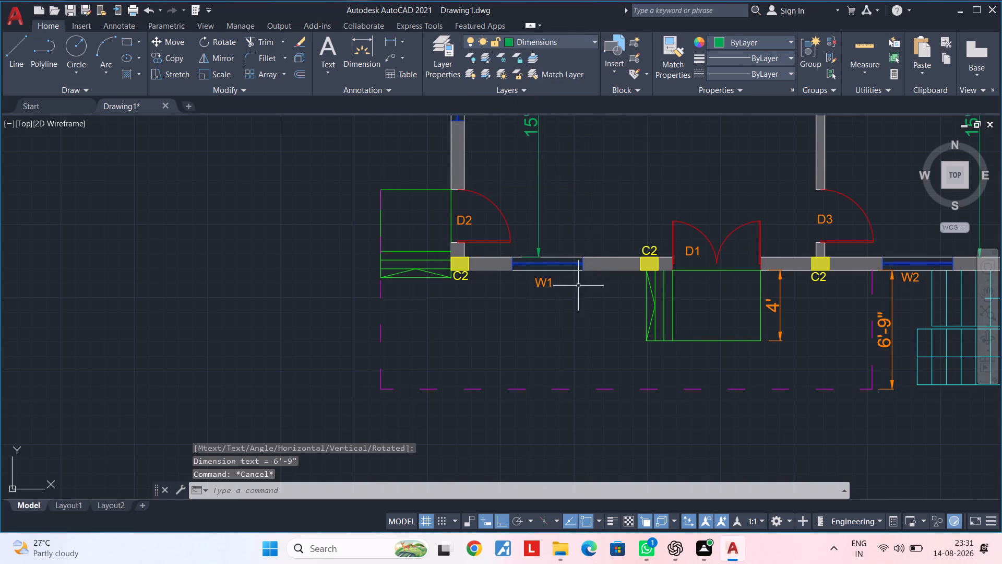
Move the two new orange dimensions beside the D1 platform and the dashed outline to the Dimensions layer.
{"action": "middle_click_drag", "start_coordinate": [599, 326], "coordinate": [476, 313]}
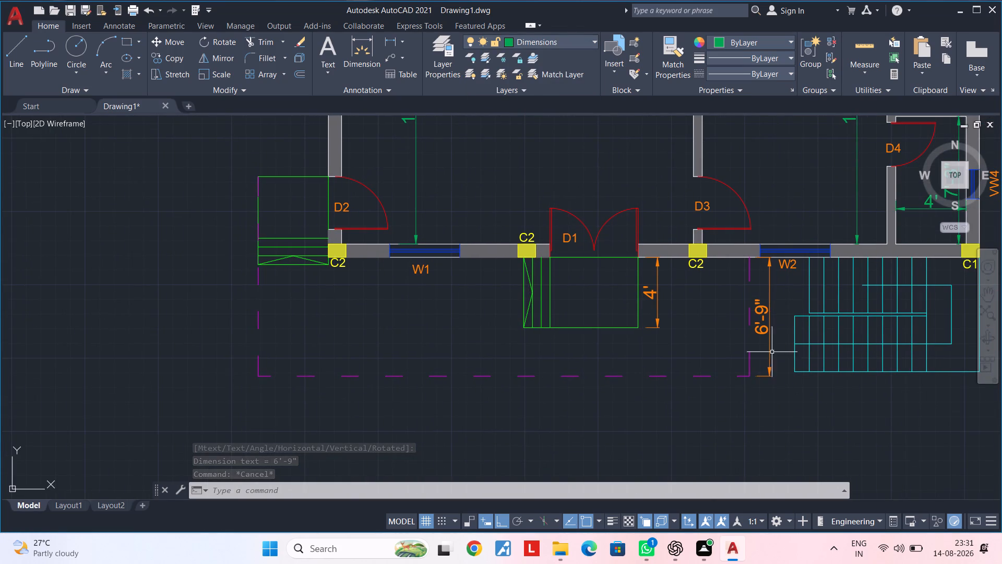
{"action": "left_click", "coordinate": [768, 333]}
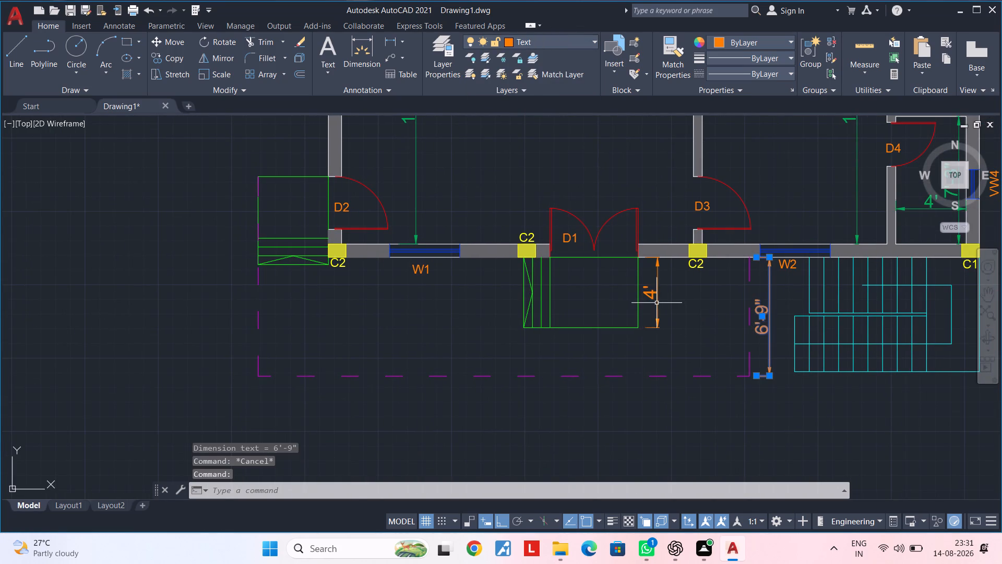
{"action": "left_click", "coordinate": [657, 303]}
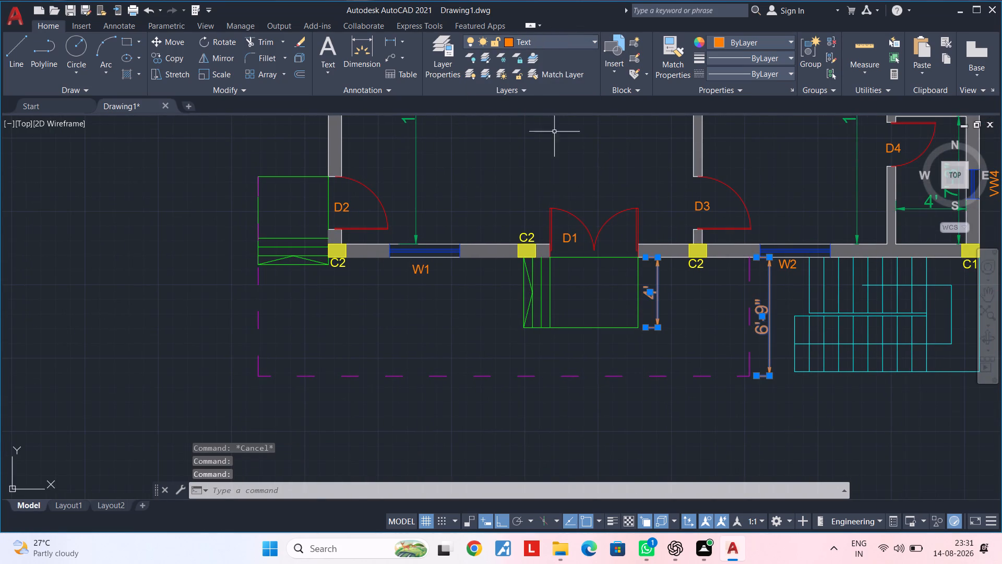
{"action": "left_click", "coordinate": [582, 42]}
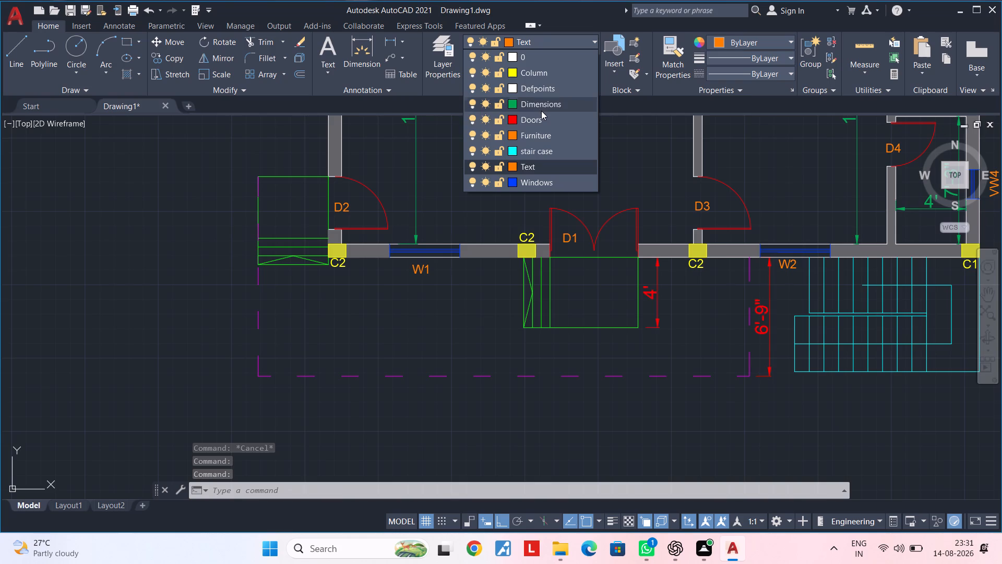
{"action": "left_click", "coordinate": [543, 108]}
{"action": "key", "text": "Escape"}
Add a horizontal linear dimension for the width of the D2 side entrance platform, from the west wall's outer face, just north of the platform.
{"action": "middle_click_drag", "start_coordinate": [445, 312], "coordinate": [529, 308]}
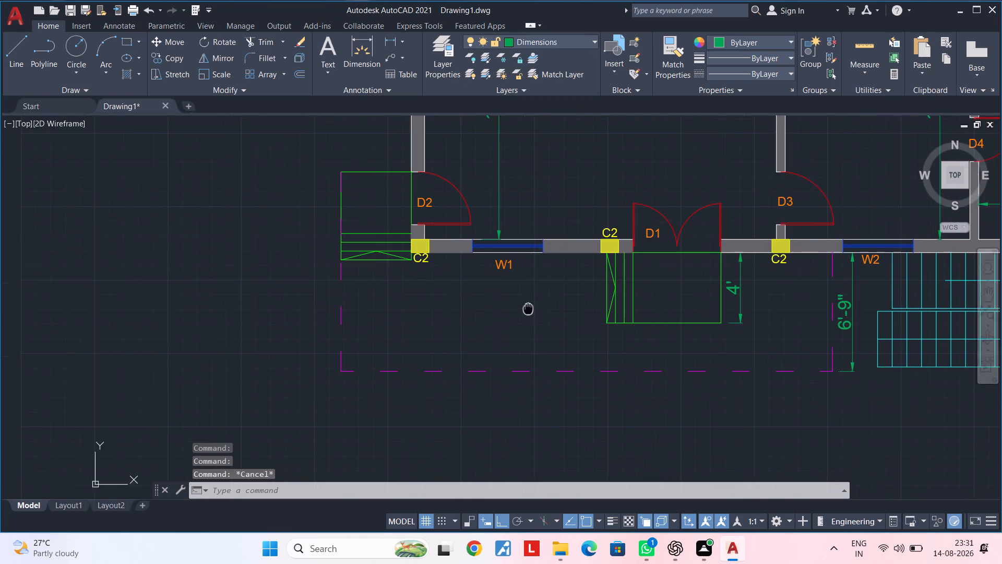
{"action": "middle_click_drag", "start_coordinate": [529, 308], "coordinate": [530, 308]}
{"action": "middle_click_drag", "start_coordinate": [512, 311], "coordinate": [589, 309]}
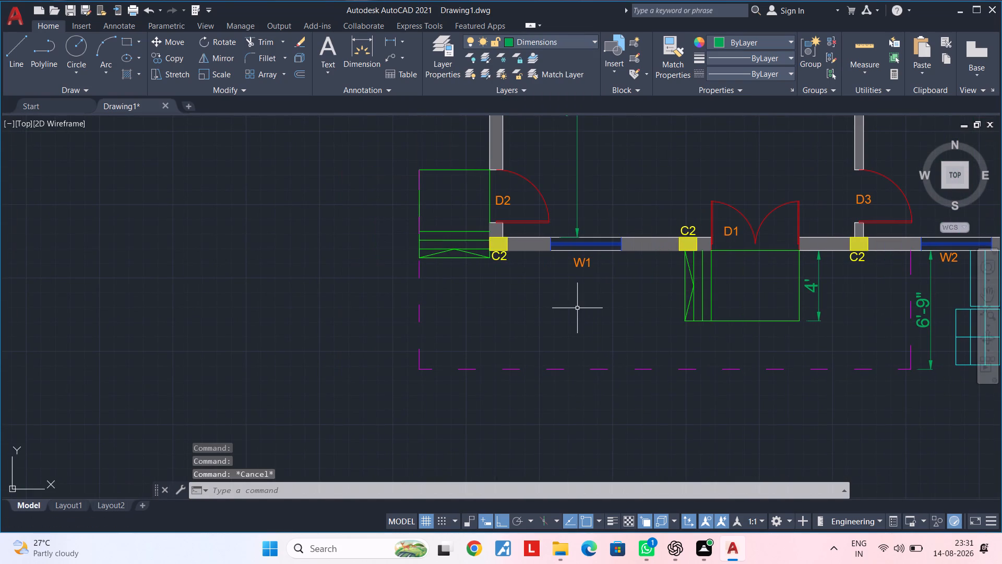
{"action": "middle_click_drag", "start_coordinate": [479, 193], "coordinate": [478, 193]}
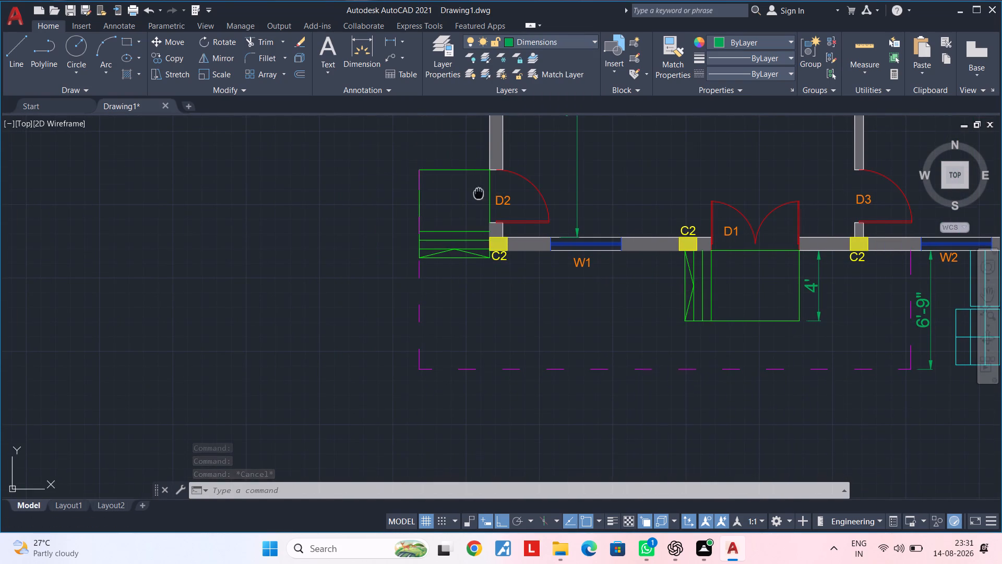
{"action": "middle_click_drag", "start_coordinate": [478, 193], "coordinate": [471, 276]}
{"action": "key", "text": "space"}
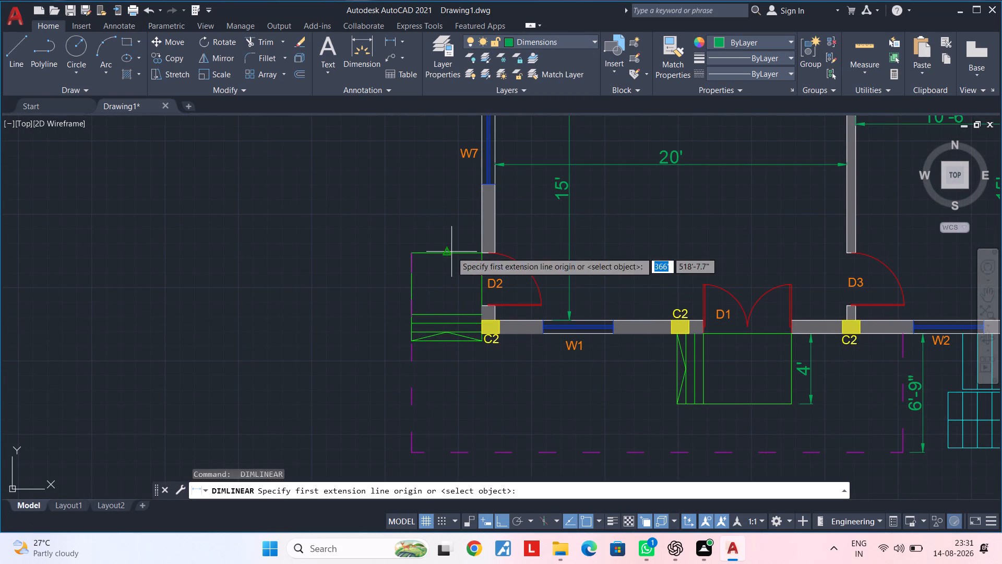
{"action": "scroll", "coordinate": [475, 248], "scroll_direction": "up", "scroll_amount": 3}
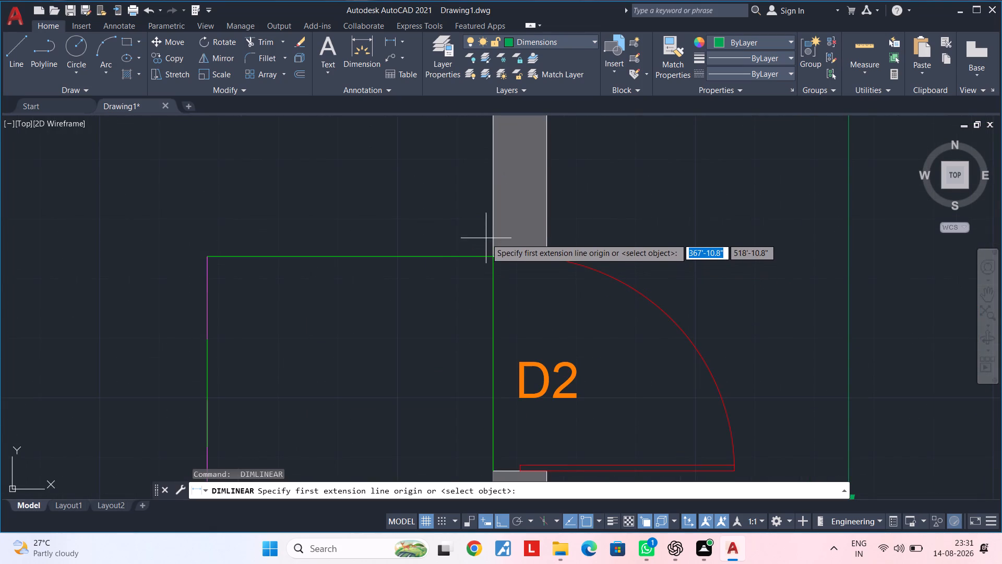
{"action": "left_click", "coordinate": [494, 238]}
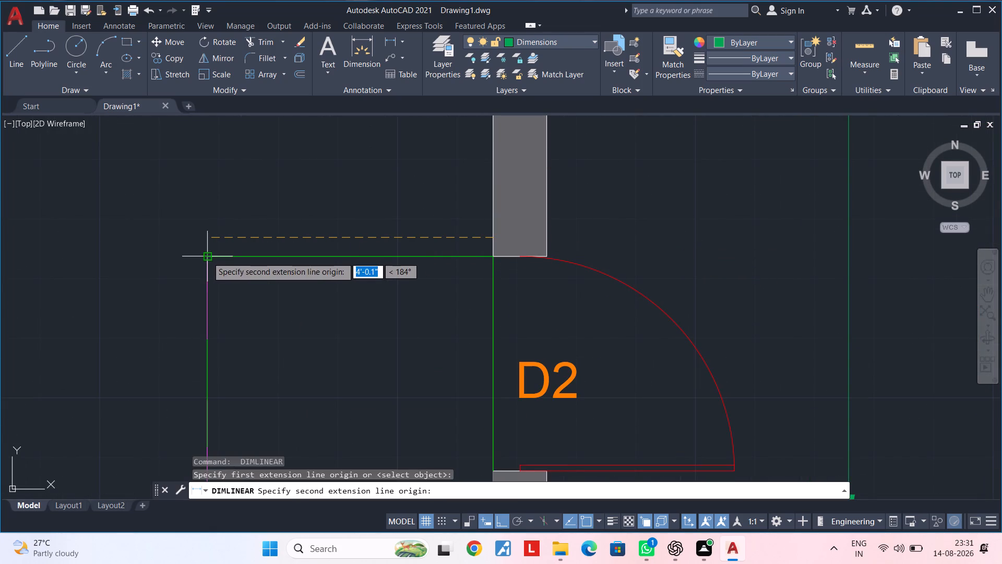
{"action": "left_click", "coordinate": [211, 235]}
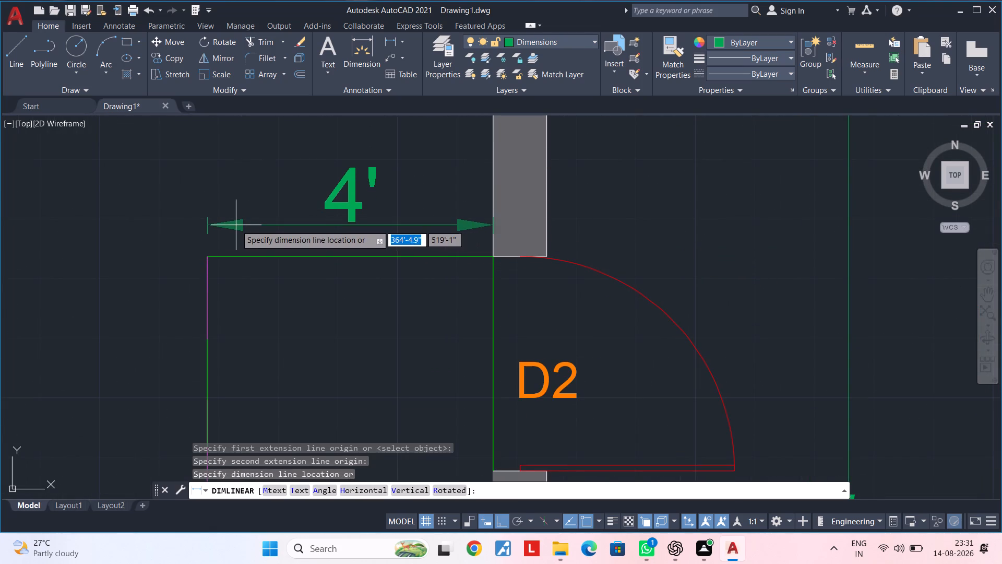
{"action": "left_click", "coordinate": [236, 225]}
{"action": "scroll", "coordinate": [292, 271], "scroll_direction": "down", "scroll_amount": 2}
{"action": "middle_click_drag", "start_coordinate": [335, 315], "coordinate": [387, 322]}
{"action": "key", "text": "Escape"}
{"action": "key", "text": "Escape"}
{"action": "scroll", "coordinate": [387, 318], "scroll_direction": "down", "scroll_amount": 1}
{"action": "middle_click_drag", "start_coordinate": [387, 318], "coordinate": [406, 289]}
{"action": "key", "text": "Escape"}
{"action": "scroll", "coordinate": [401, 289], "scroll_direction": "down", "scroll_amount": 1}
{"action": "middle_click_drag", "start_coordinate": [401, 289], "coordinate": [352, 289]}
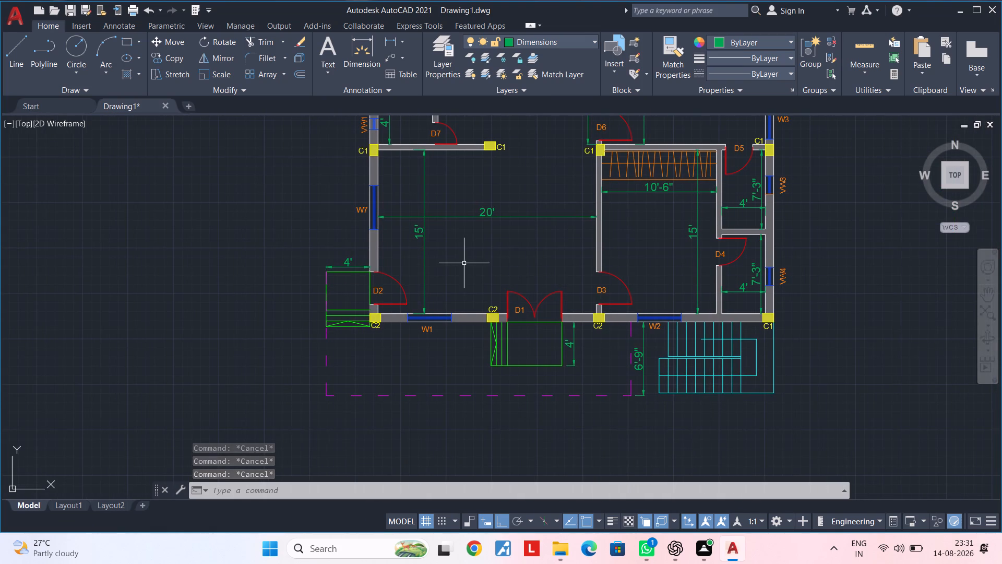
{"action": "middle_click_drag", "start_coordinate": [464, 263], "coordinate": [407, 289]}
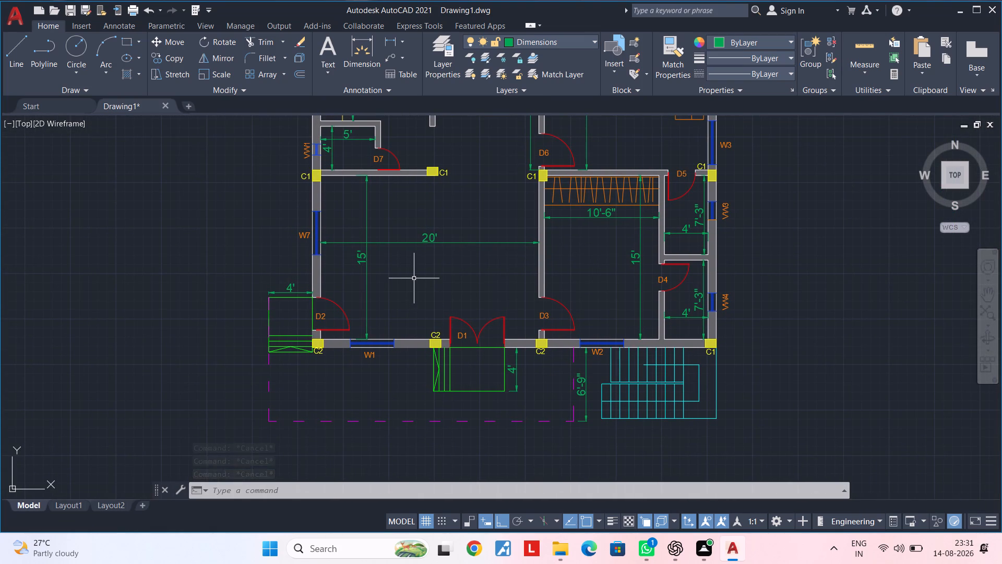
Move the 20' horizontal dimension of the southwest room about 3'-6" straight south, keeping it aligned with the room's walls.
{"action": "middle_click_drag", "start_coordinate": [414, 278], "coordinate": [528, 272]}
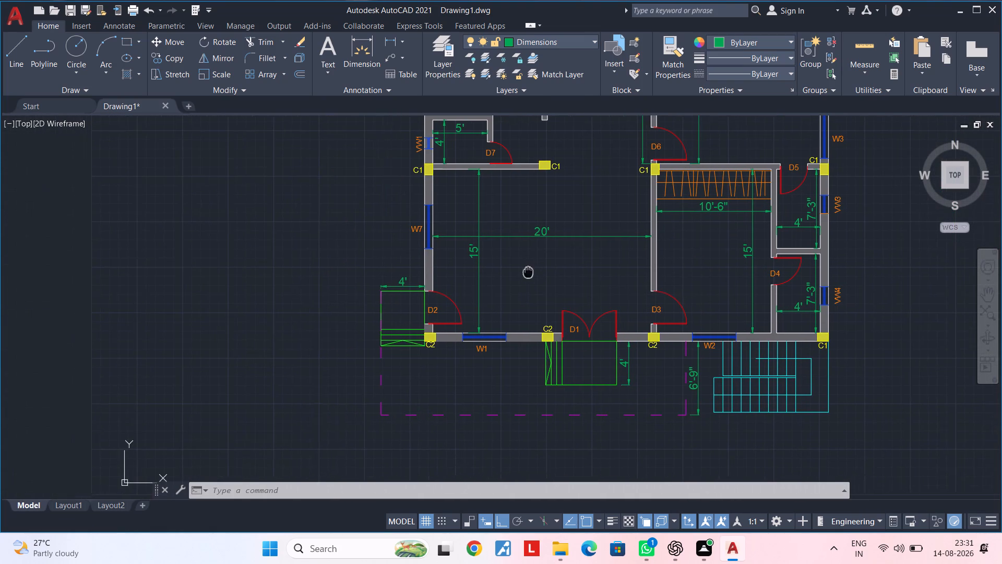
{"action": "middle_click_drag", "start_coordinate": [528, 272], "coordinate": [529, 272]}
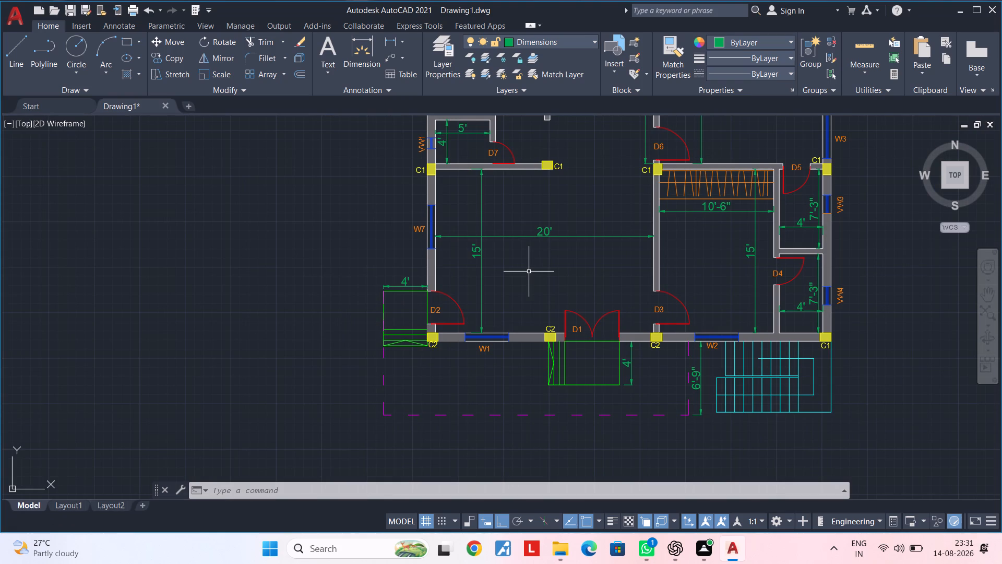
{"action": "left_click", "coordinate": [535, 217]}
{"action": "left_click", "coordinate": [494, 279]}
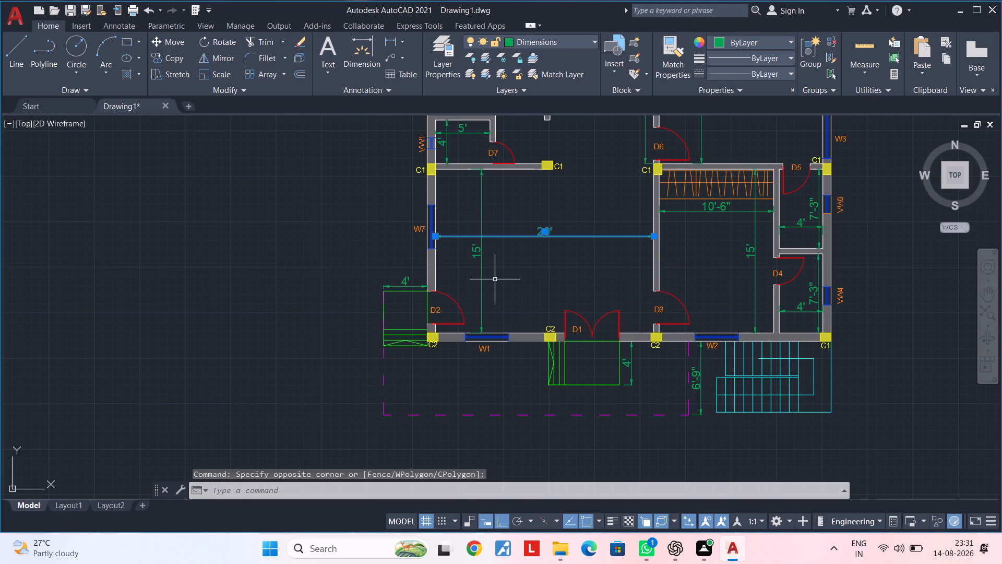
{"action": "type", "text": "m"}
{"action": "key", "text": "space"}
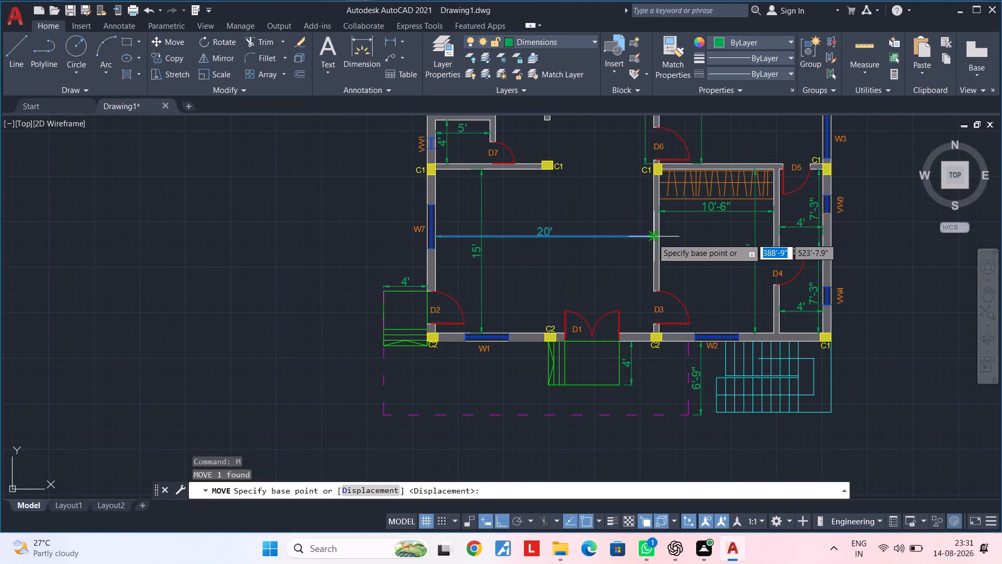
{"action": "scroll", "coordinate": [442, 236], "scroll_direction": "up", "scroll_amount": 2}
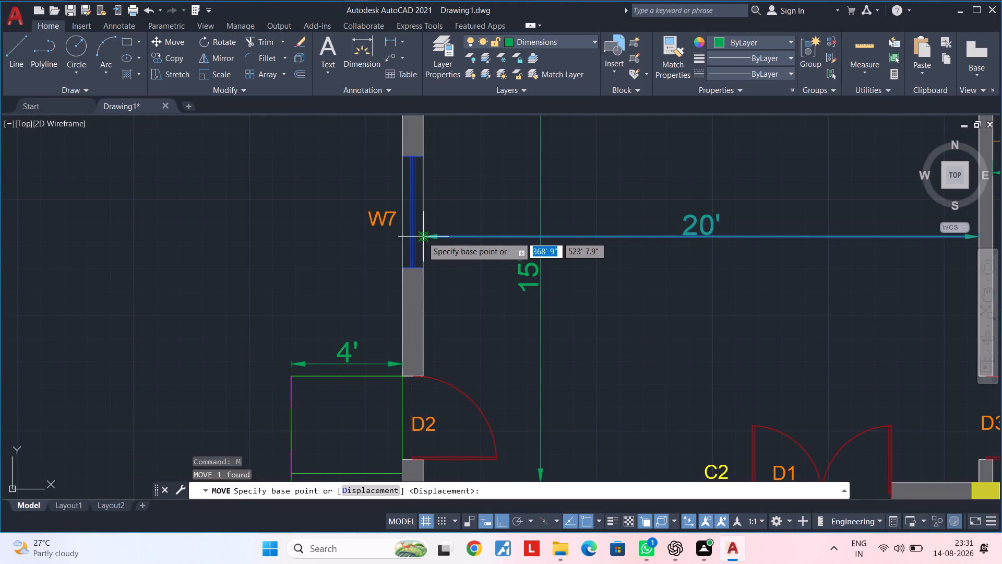
{"action": "left_click", "coordinate": [422, 237]}
{"action": "middle_click_drag", "start_coordinate": [429, 319], "coordinate": [429, 279]}
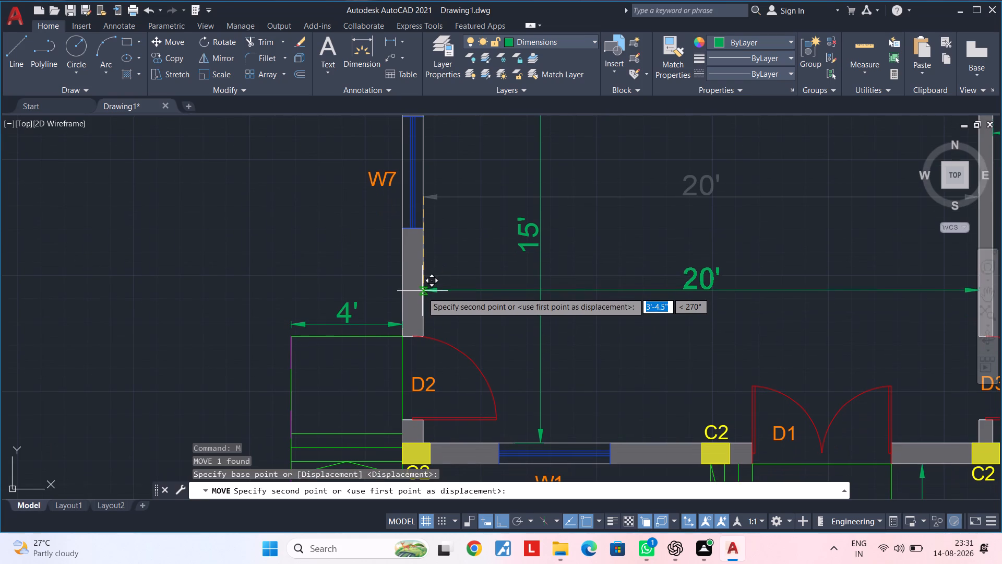
{"action": "left_click", "coordinate": [423, 294]}
{"action": "scroll", "coordinate": [469, 302], "scroll_direction": "down", "scroll_amount": 2}
{"action": "middle_click_drag", "start_coordinate": [475, 301], "coordinate": [450, 351]}
{"action": "key", "text": "Escape"}
{"action": "key", "text": "Escape"}
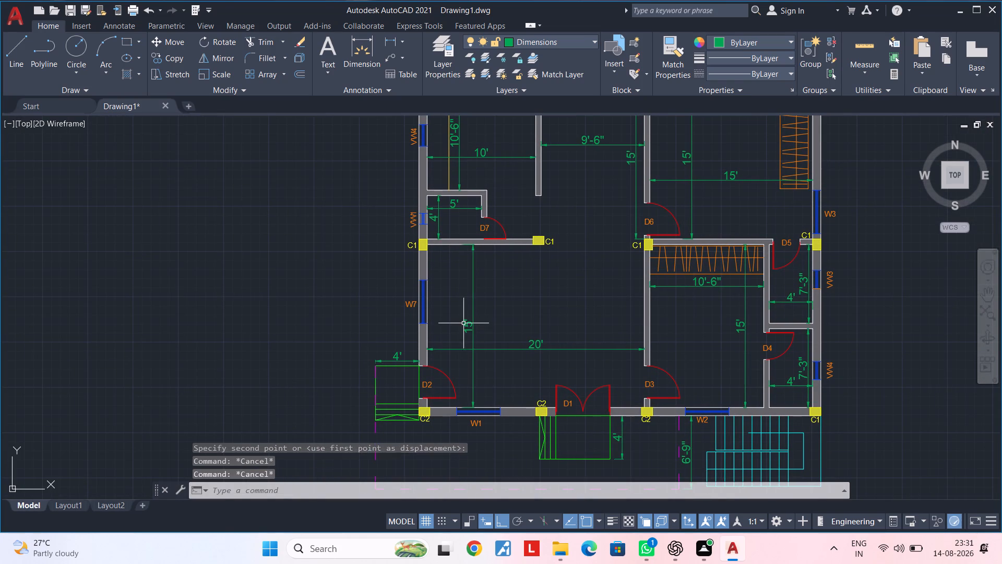
{"action": "key", "text": "Escape"}
{"action": "key", "text": "Escape"}
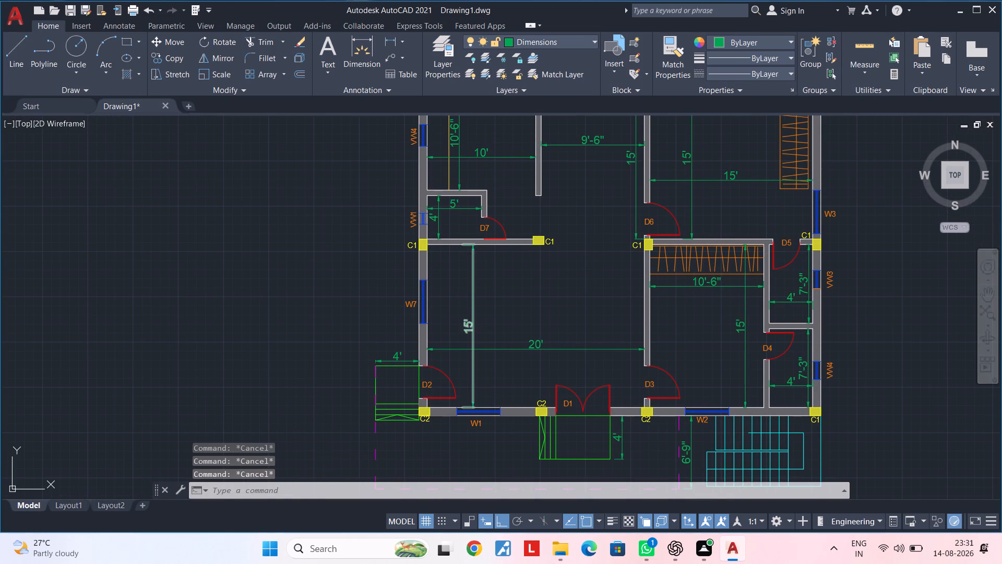
{"action": "key", "text": "Escape"}
{"action": "key", "text": "Escape"}
{"action": "key", "text": "Escape"}
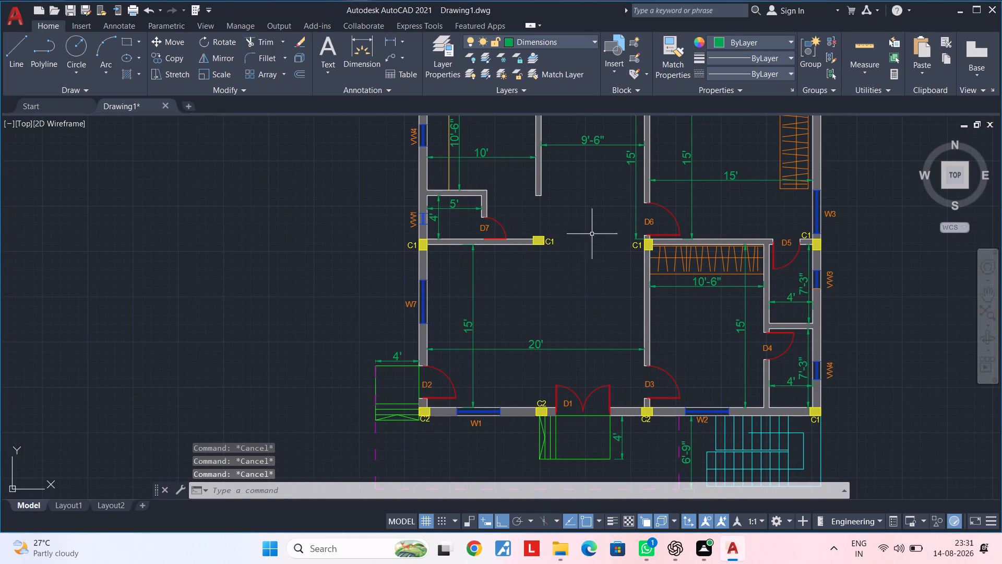
Examine the whole floor plan, checking its dimensions, labels, entrance platforms and dashed outline.
{"action": "middle_click_drag", "start_coordinate": [594, 317], "coordinate": [467, 318]}
{"action": "middle_click_drag", "start_coordinate": [494, 309], "coordinate": [437, 315]}
{"action": "middle_click_drag", "start_coordinate": [433, 315], "coordinate": [474, 304]}
{"action": "scroll", "coordinate": [465, 305], "scroll_direction": "down", "scroll_amount": 1}
{"action": "middle_click_drag", "start_coordinate": [465, 305], "coordinate": [560, 303]}
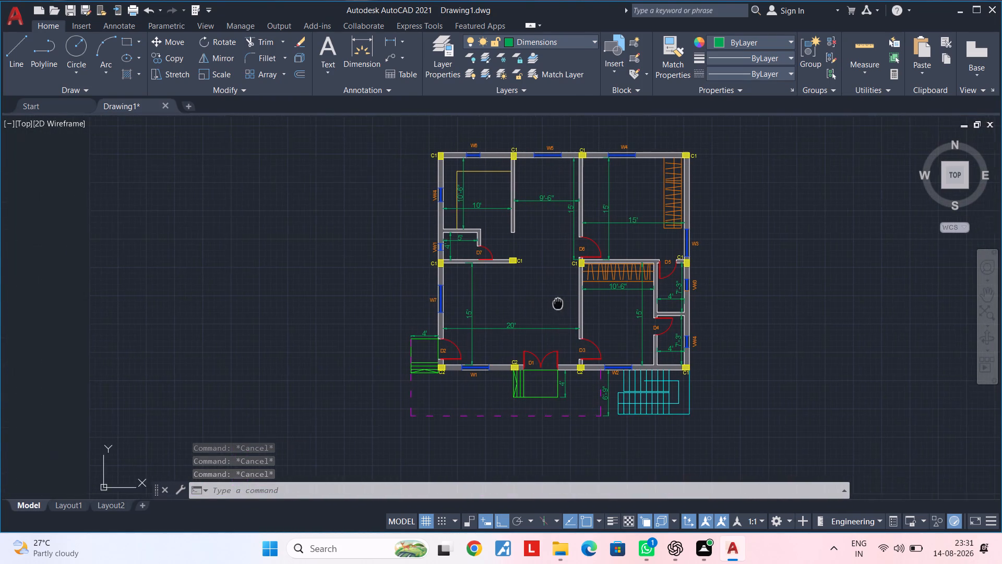
{"action": "middle_click_drag", "start_coordinate": [560, 303], "coordinate": [562, 302]}
{"action": "scroll", "coordinate": [523, 303], "scroll_direction": "up", "scroll_amount": 1}
{"action": "middle_click_drag", "start_coordinate": [523, 302], "coordinate": [497, 340]}
{"action": "scroll", "coordinate": [516, 312], "scroll_direction": "down", "scroll_amount": 1}
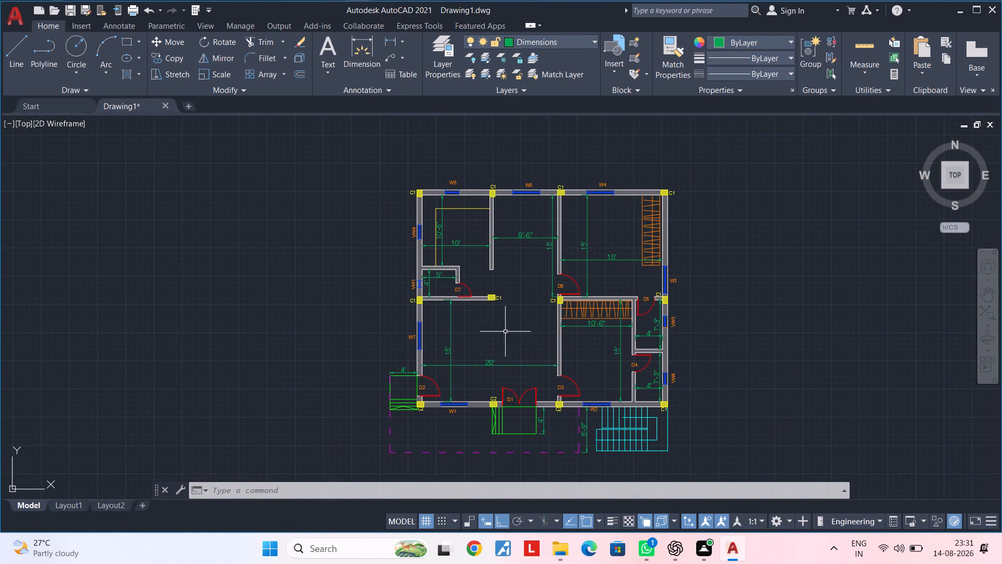
{"action": "middle_click_drag", "start_coordinate": [507, 330], "coordinate": [533, 319]}
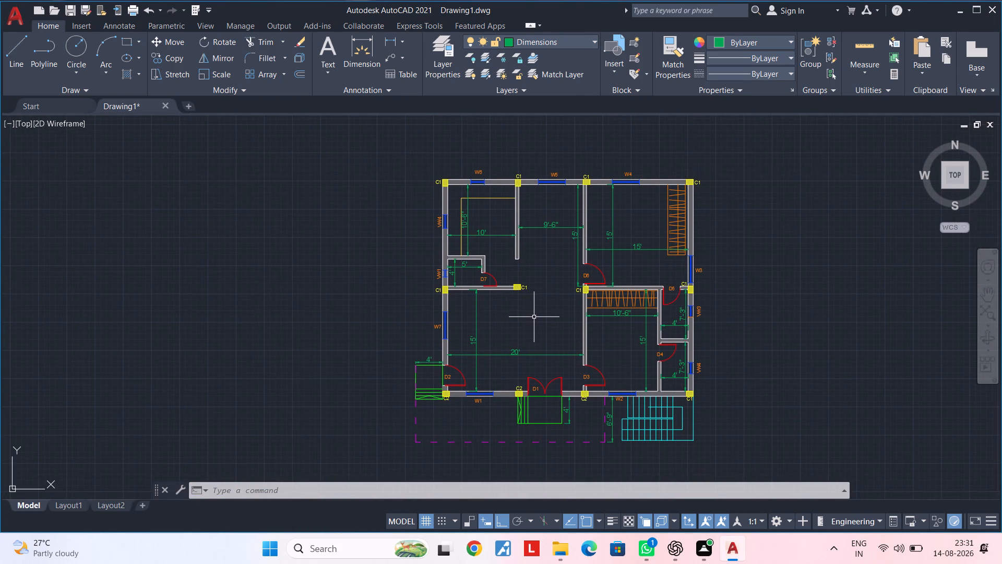
Start saving the drawing and choose the FUJI PLAN folder inside Downloads > Autocad as its location.
{"action": "key", "text": "ctrl+s"}
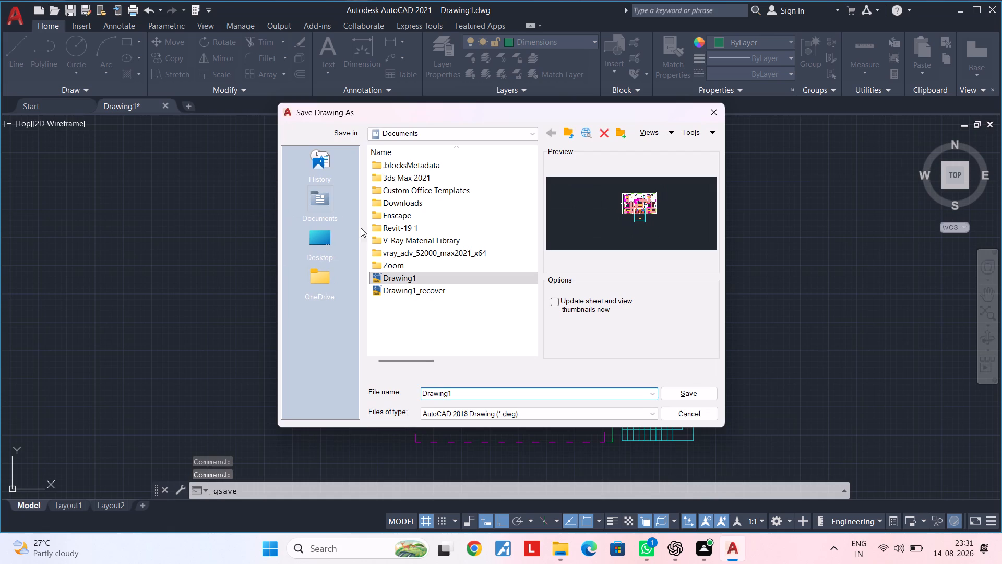
{"action": "left_click", "coordinate": [454, 137]}
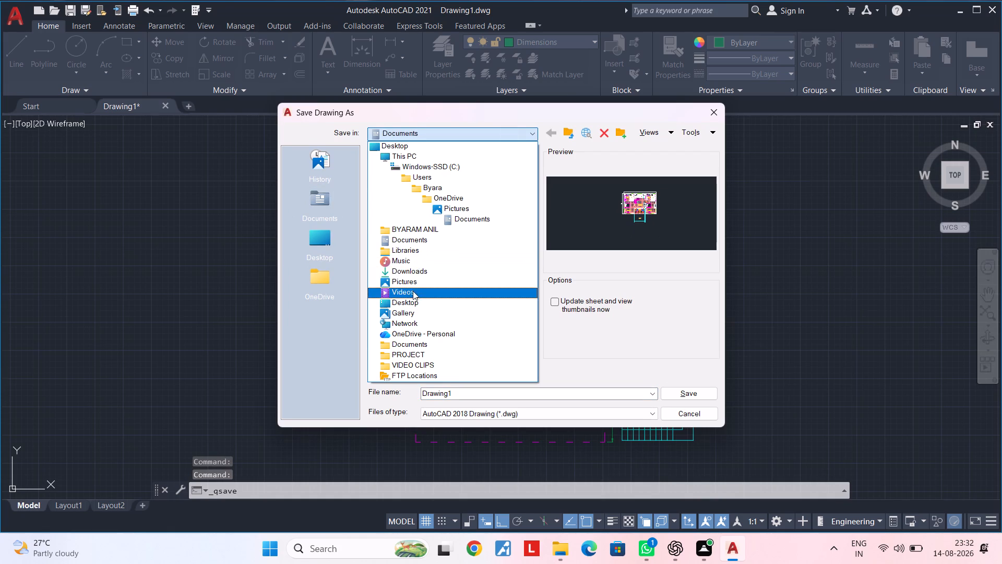
{"action": "left_click", "coordinate": [415, 273]}
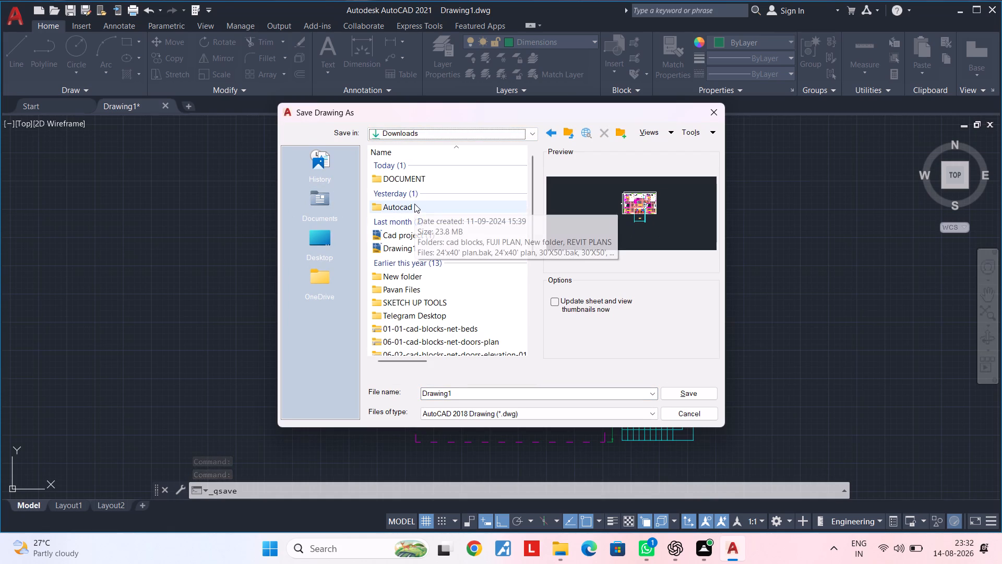
{"action": "double_click", "coordinate": [414, 204]}
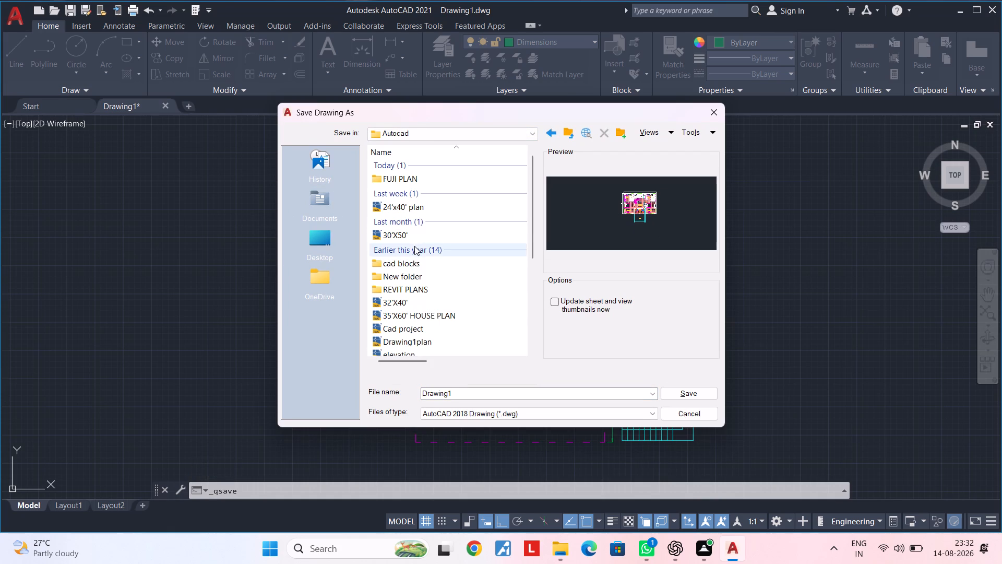
{"action": "scroll", "coordinate": [414, 246], "scroll_direction": "up", "scroll_amount": 2}
{"action": "double_click", "coordinate": [421, 180]}
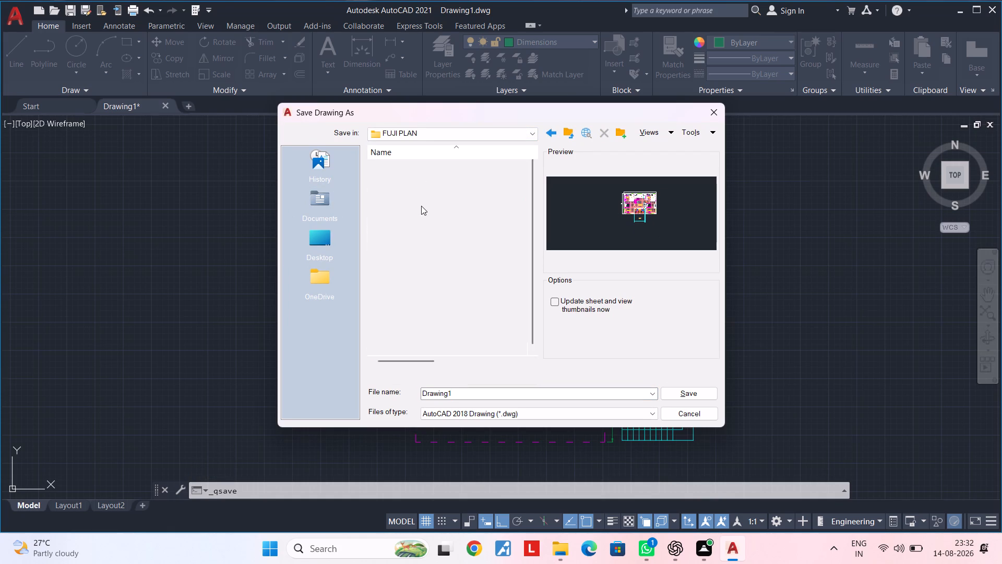
Save the drawing in the FUJI PLAN folder under the file name 32x37 Ground Column Plan.
{"action": "left_click_drag", "start_coordinate": [461, 391], "coordinate": [415, 386]}
{"action": "key", "text": "BackSpace"}
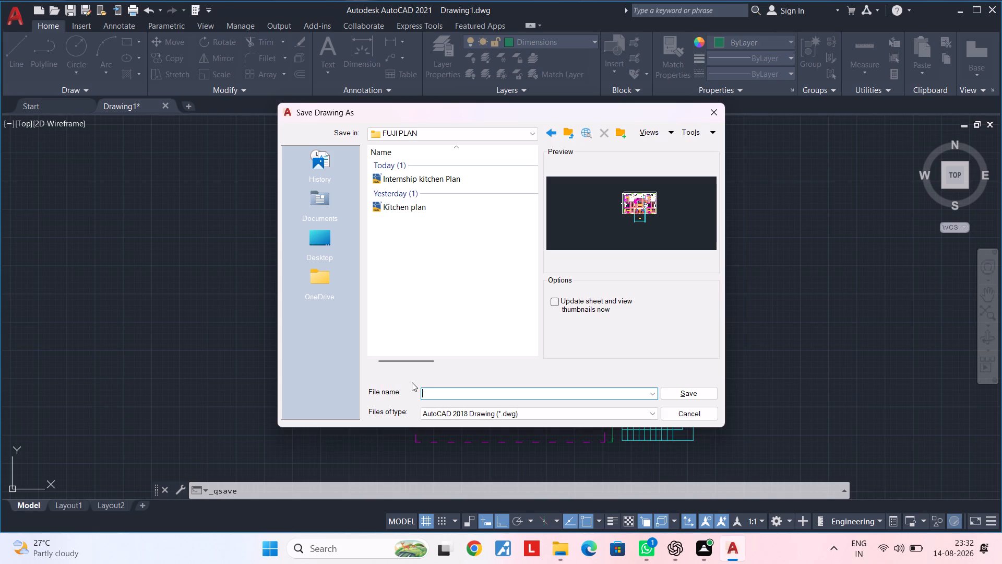
{"action": "type", "text": "32"}
{"action": "key", "text": "x"}
{"action": "type", "text": "37"}
{"action": "key", "text": "space"}
{"action": "type", "text": "Gr"}
{"action": "type", "text": "oun"}
{"action": "type", "text": "d"}
{"action": "key", "text": "space"}
{"action": "type", "text": "Column"}
{"action": "key", "text": "space"}
{"action": "type", "text": "Plan"}
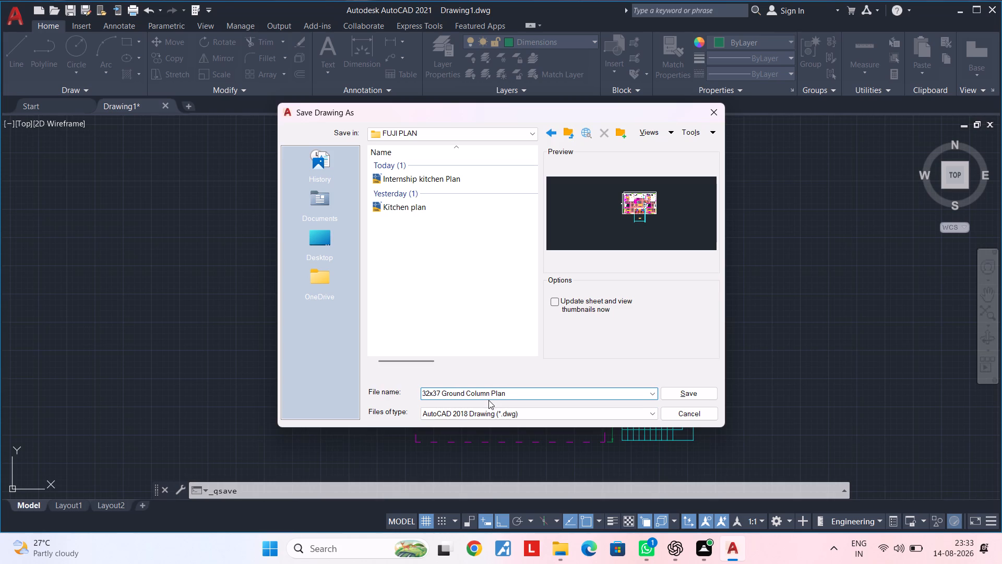
{"action": "left_click", "coordinate": [677, 392]}
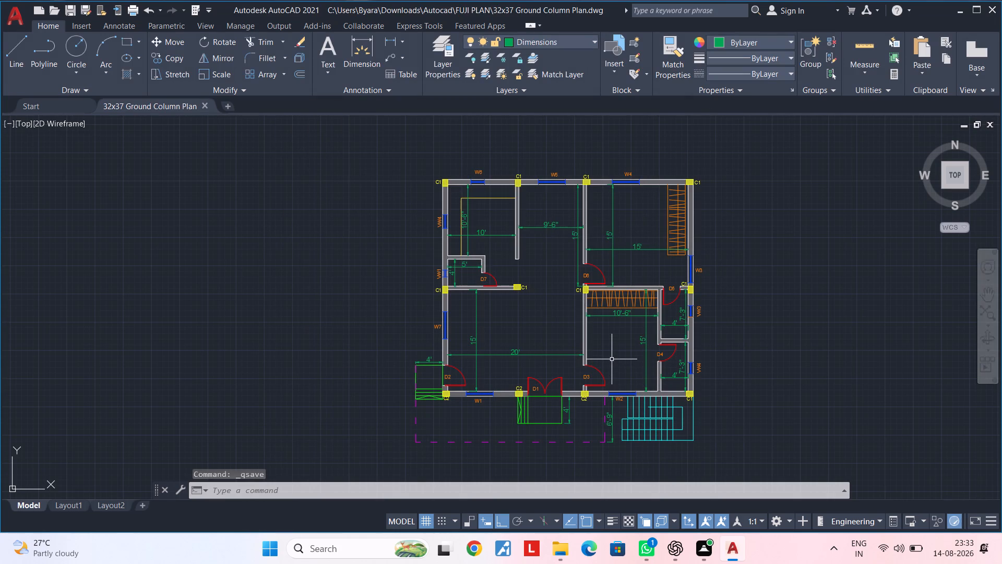
{"action": "key", "text": "ctrl+s"}
{"action": "key", "text": "ctrl+s"}
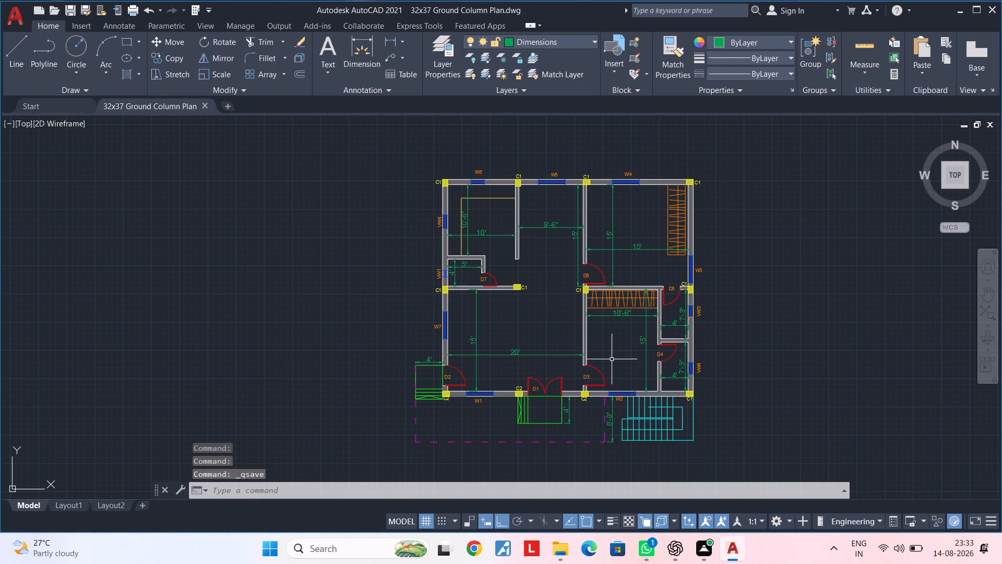
Load the DASHED linetype from acadiso.lin into the drawing for the magenta outline south of the building.
{"action": "middle_click_drag", "start_coordinate": [614, 354], "coordinate": [541, 296]}
{"action": "middle_click_drag", "start_coordinate": [516, 396], "coordinate": [548, 371]}
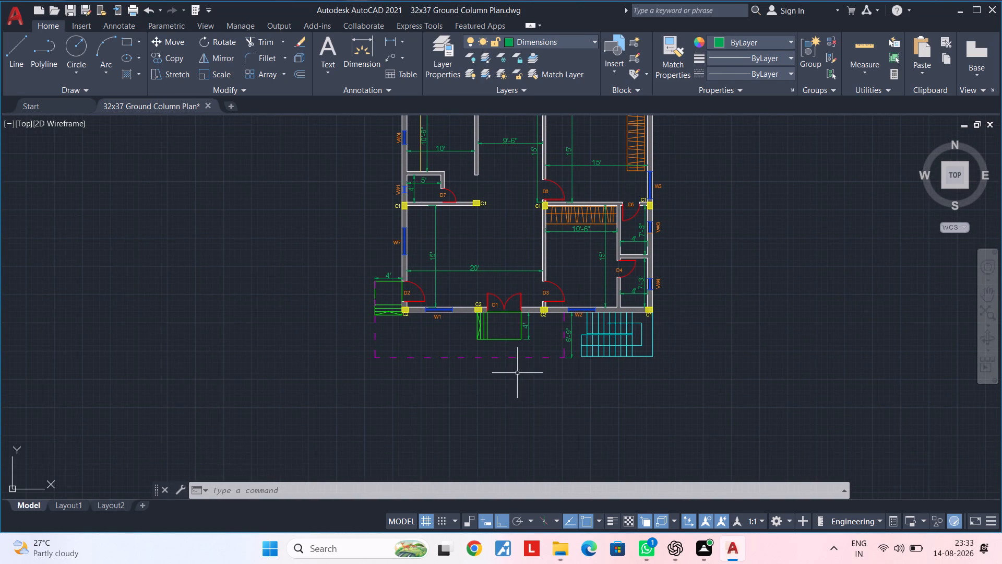
{"action": "scroll", "coordinate": [502, 373], "scroll_direction": "up", "scroll_amount": 2}
{"action": "left_click", "coordinate": [483, 334]}
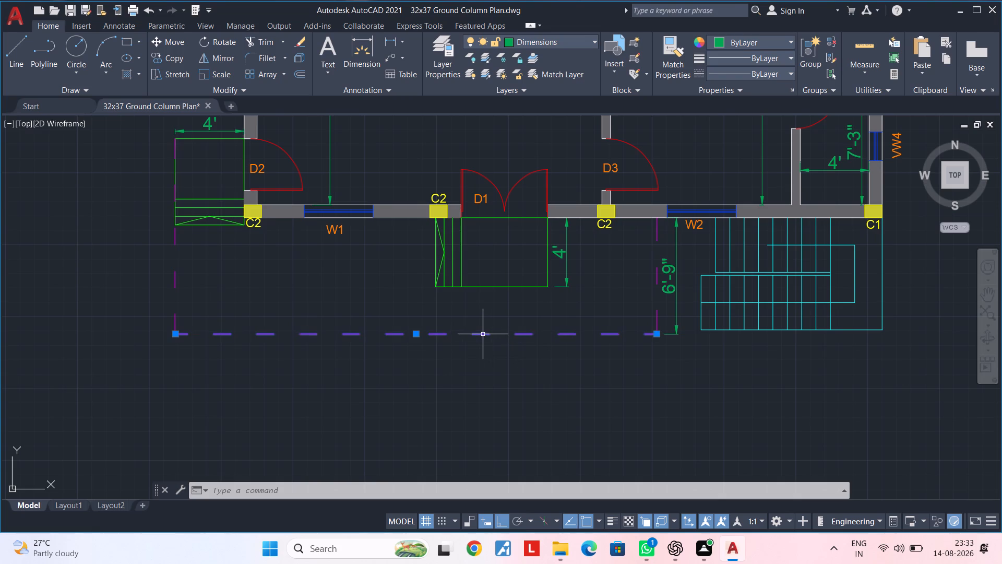
{"action": "left_click", "coordinate": [656, 315]}
{"action": "middle_click_drag", "start_coordinate": [533, 318], "coordinate": [676, 317]}
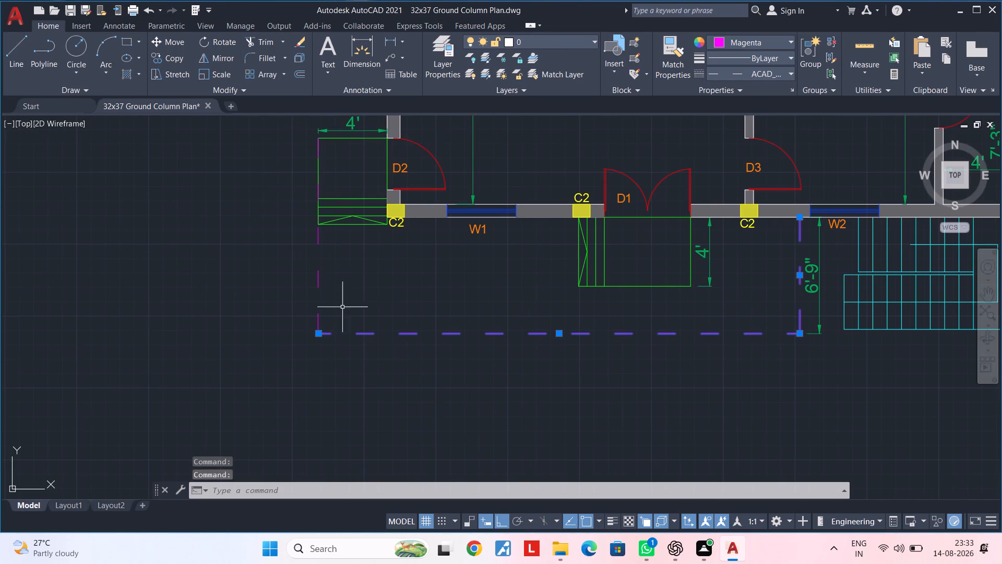
{"action": "left_click", "coordinate": [317, 286]}
{"action": "middle_click_drag", "start_coordinate": [389, 290], "coordinate": [296, 321]}
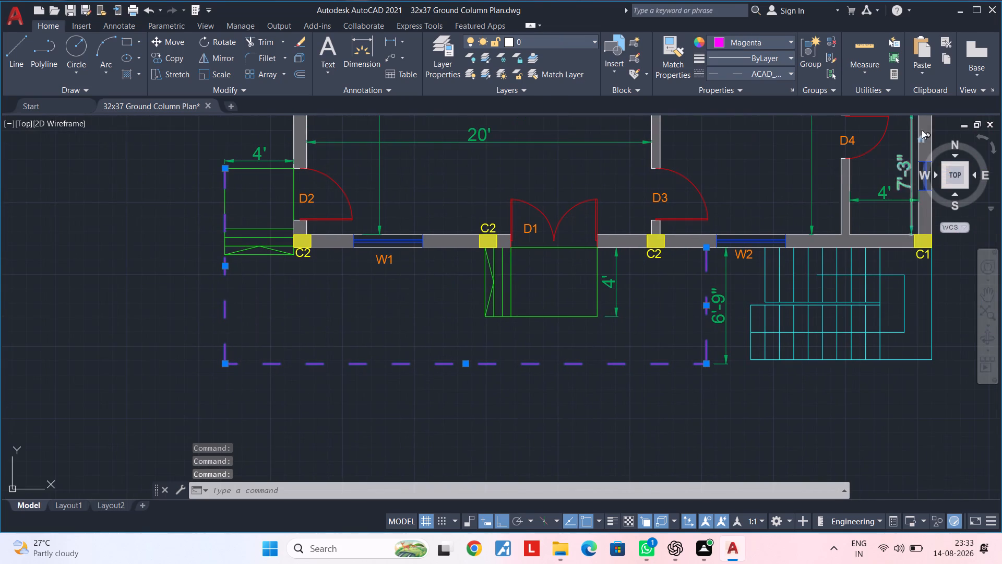
{"action": "left_click", "coordinate": [759, 73]}
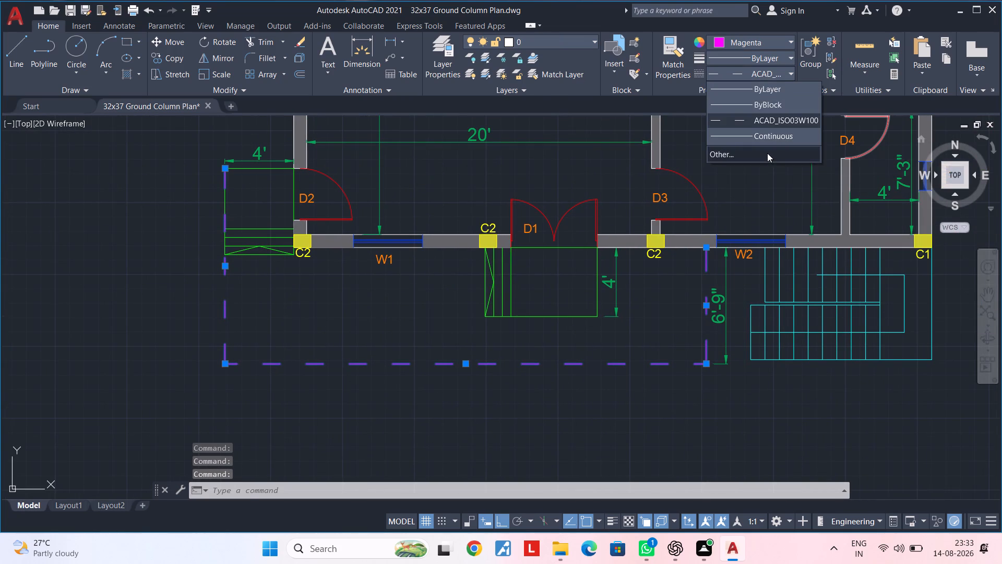
{"action": "left_click", "coordinate": [767, 153]}
{"action": "left_click", "coordinate": [606, 163]}
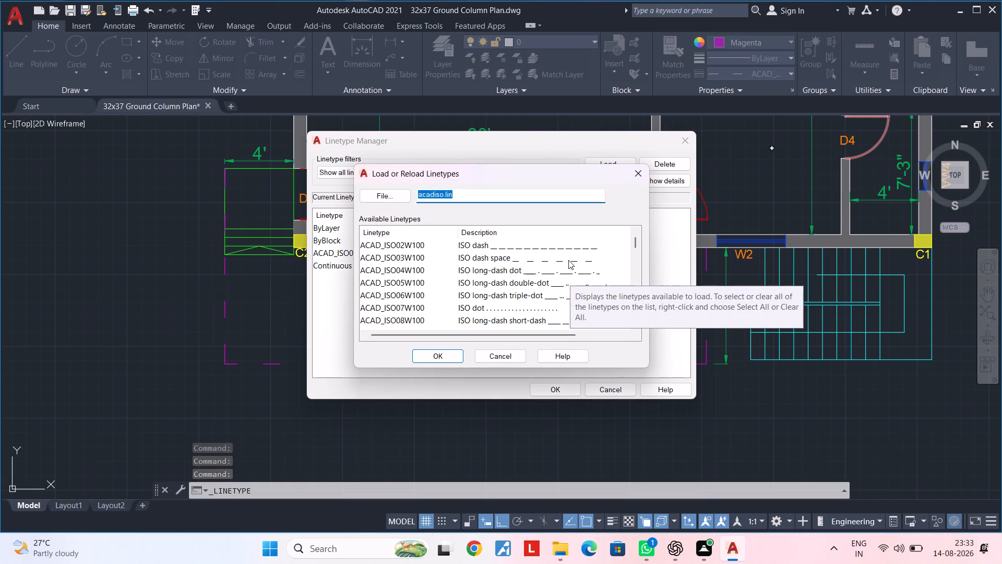
{"action": "scroll", "coordinate": [568, 260], "scroll_direction": "down", "scroll_amount": 4}
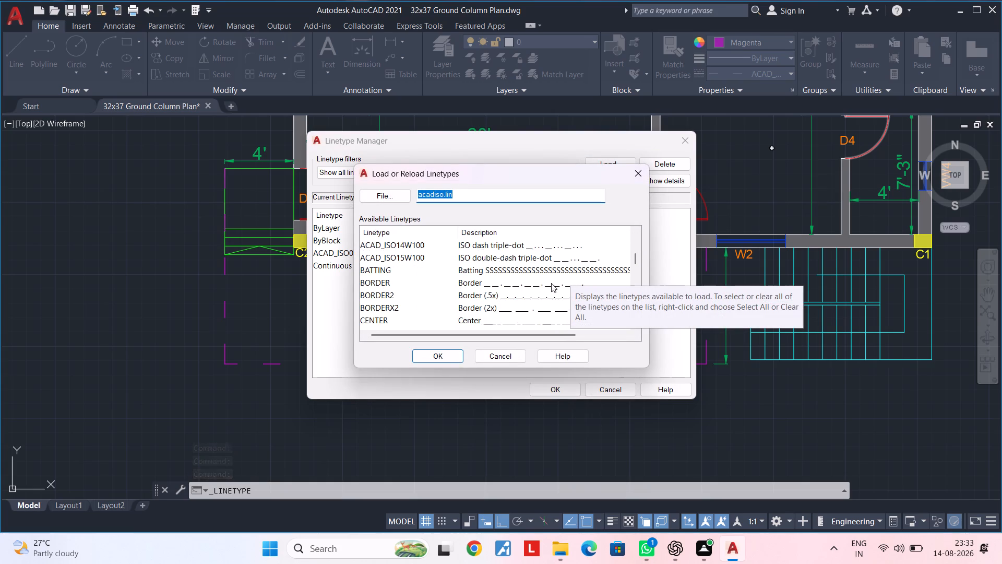
{"action": "scroll", "coordinate": [509, 294], "scroll_direction": "down", "scroll_amount": 2}
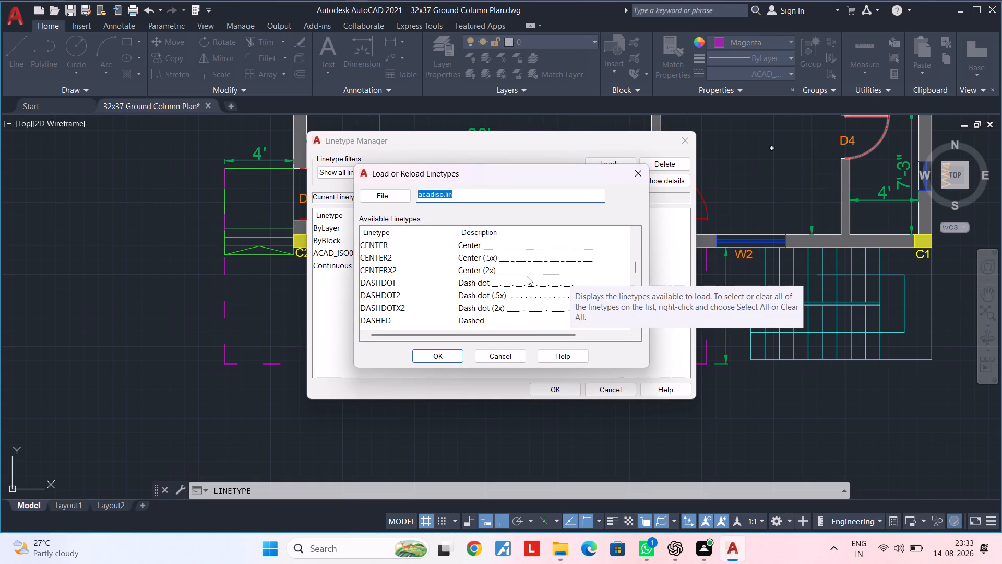
{"action": "scroll", "coordinate": [529, 262], "scroll_direction": "down", "scroll_amount": 1}
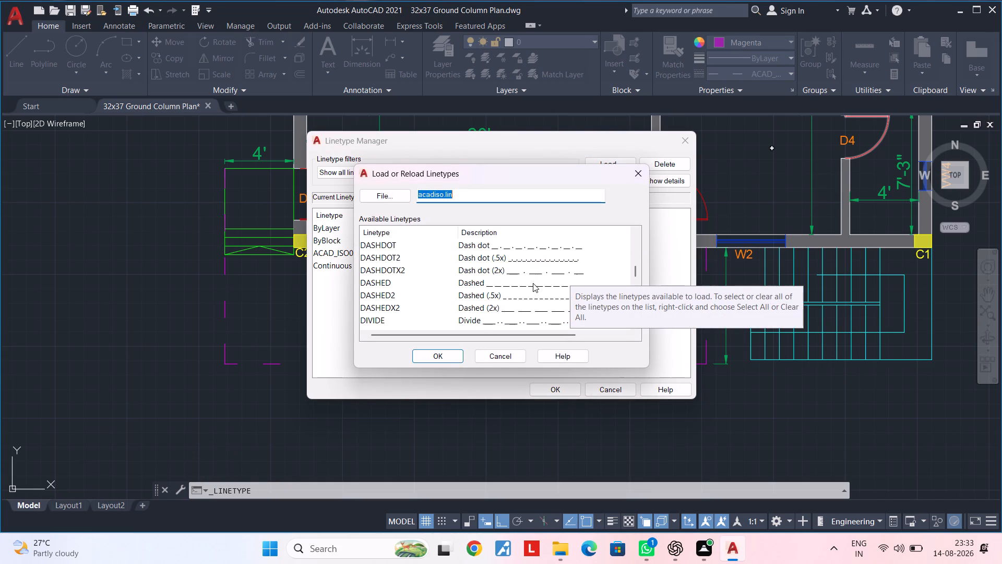
{"action": "left_click", "coordinate": [532, 287]}
{"action": "left_click", "coordinate": [440, 353]}
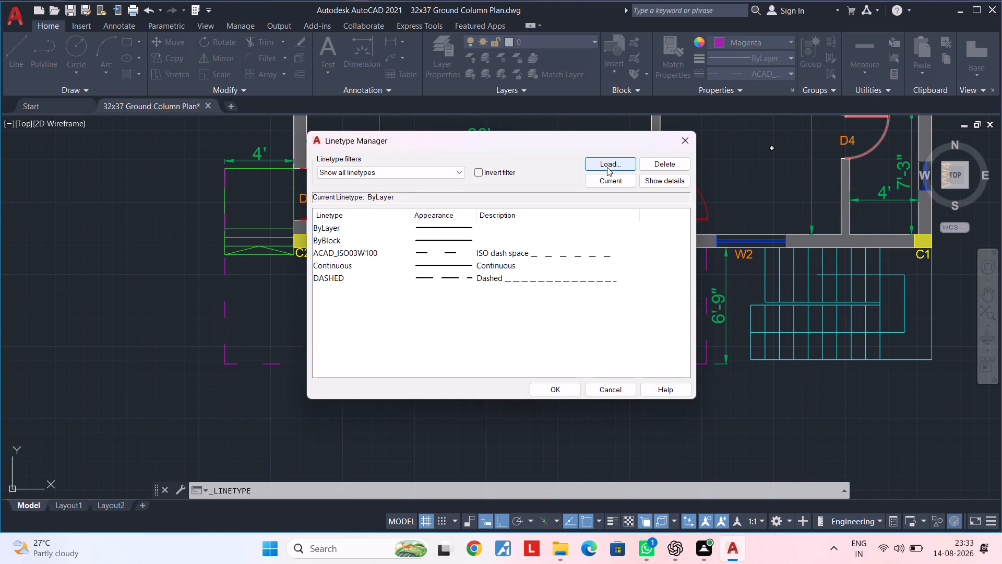
{"action": "left_click", "coordinate": [563, 386]}
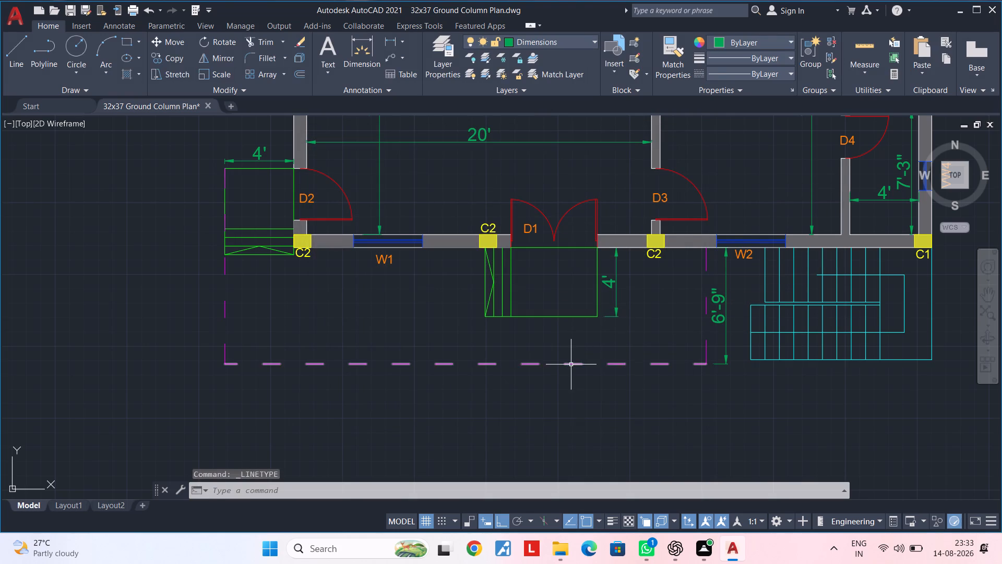
Change the linetype of the three magenta outline lines around the south entrance area to DASHED.
{"action": "left_click", "coordinate": [571, 365]}
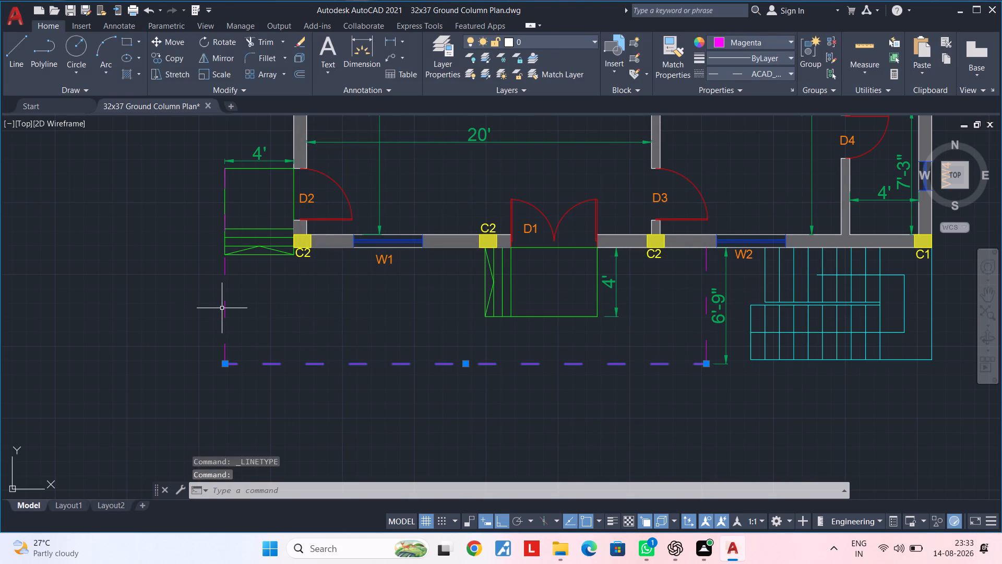
{"action": "left_click", "coordinate": [225, 308]}
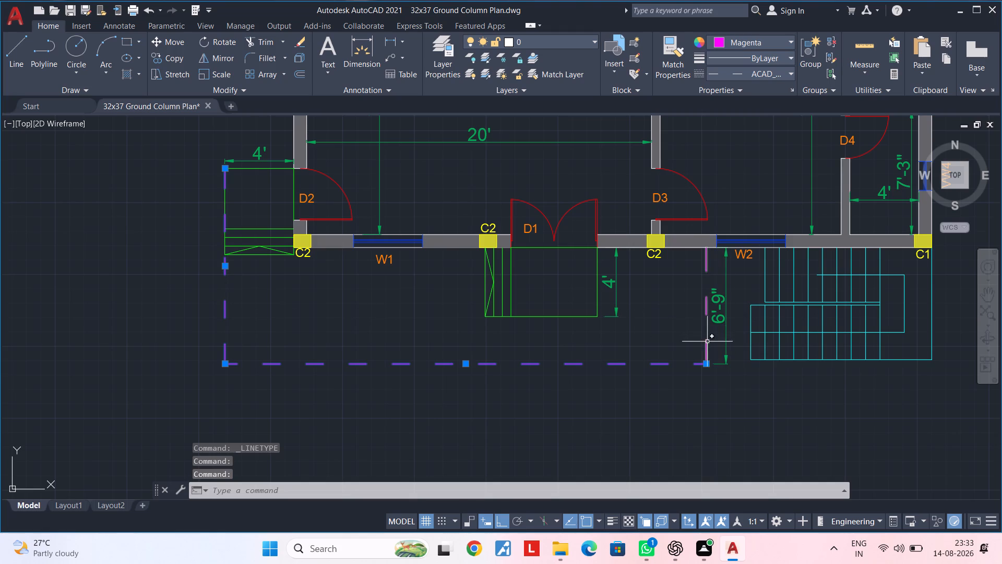
{"action": "left_click", "coordinate": [707, 342]}
{"action": "left_click", "coordinate": [761, 75]}
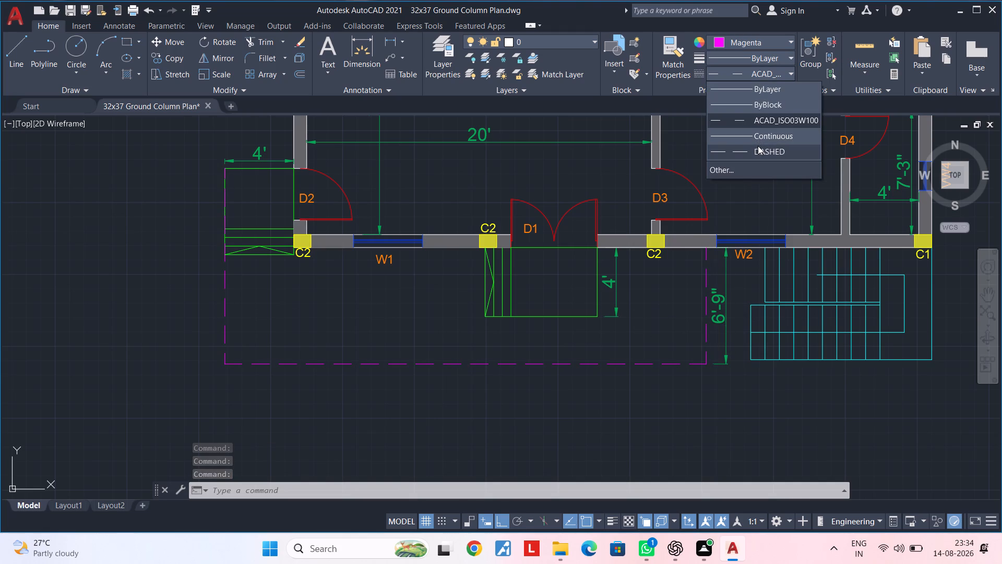
{"action": "left_click", "coordinate": [758, 146]}
{"action": "key", "text": "Escape"}
{"action": "scroll", "coordinate": [664, 404], "scroll_direction": "down", "scroll_amount": 2}
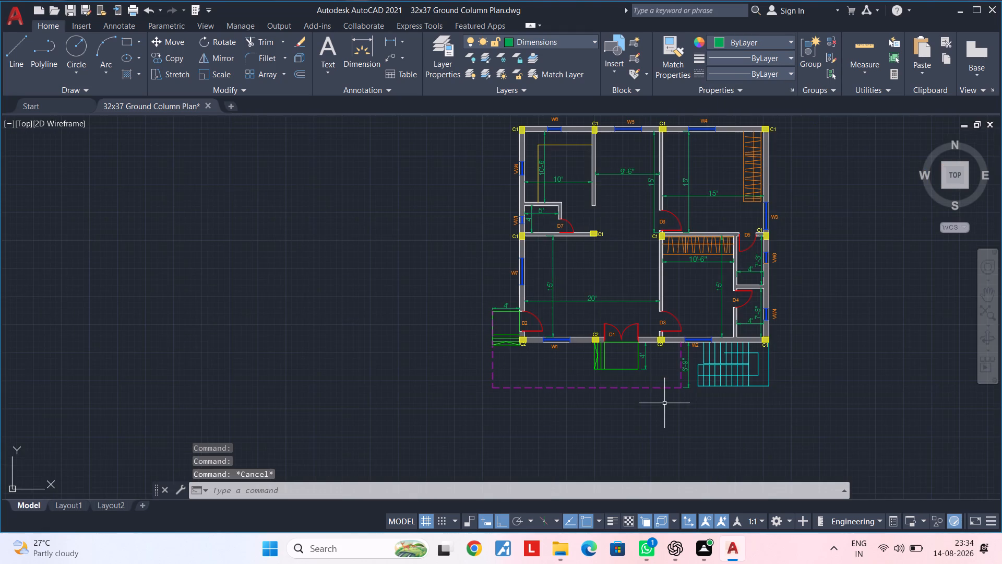
{"action": "middle_click_drag", "start_coordinate": [618, 414], "coordinate": [547, 426]}
{"action": "key", "text": "Escape"}
{"action": "key", "text": "Escape"}
{"action": "key", "text": "Escape"}
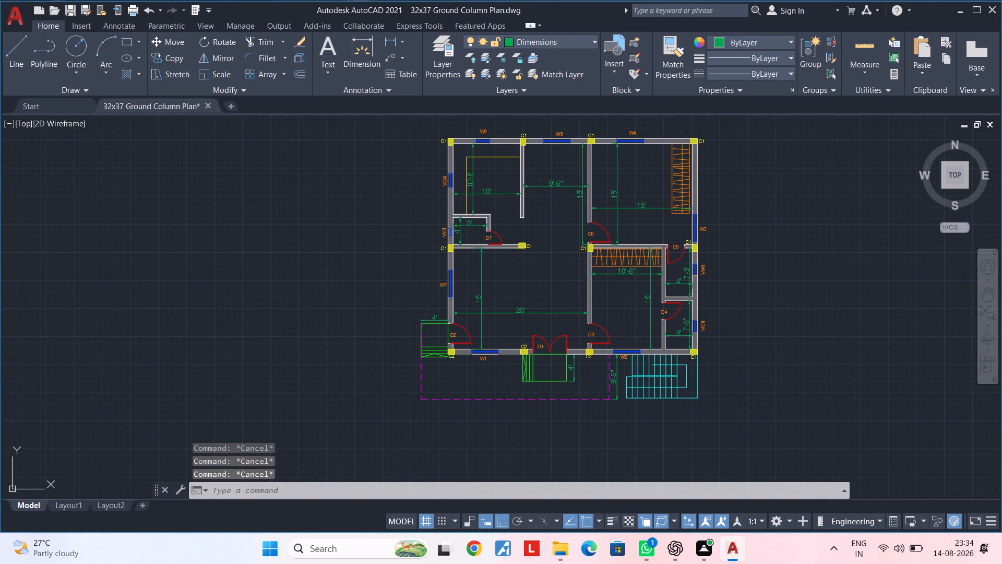
{"action": "key", "text": "Escape"}
{"action": "key", "text": "Escape"}
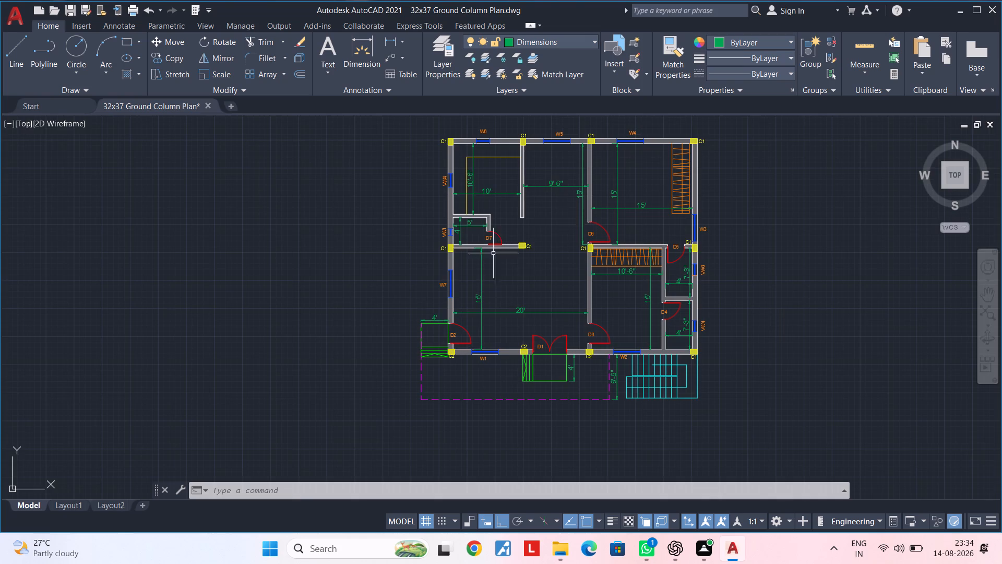
Save the 32x37 Ground Column Plan drawing under its existing name.
{"action": "scroll", "coordinate": [487, 331], "scroll_direction": "up", "scroll_amount": 2}
{"action": "middle_click_drag", "start_coordinate": [511, 322], "coordinate": [497, 380]}
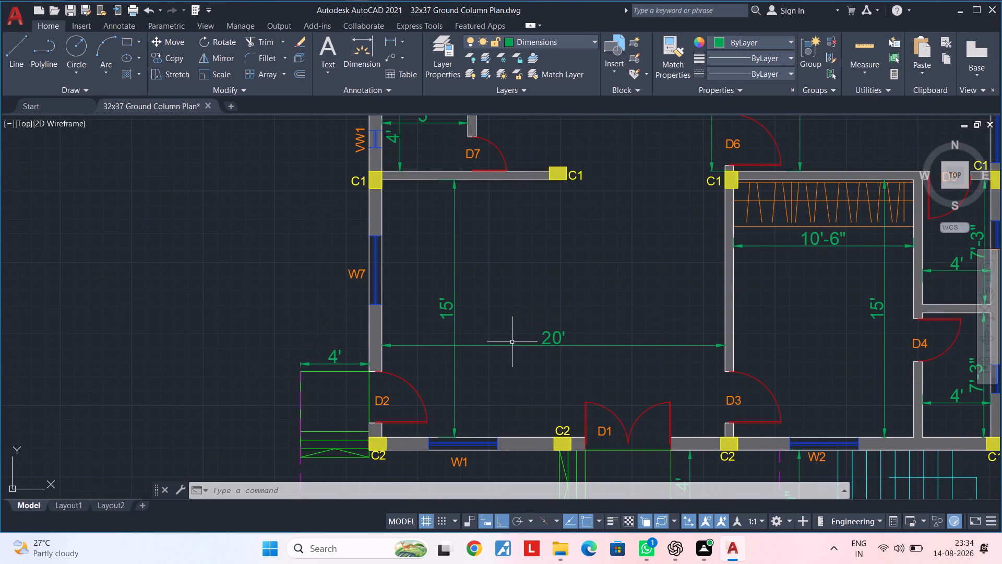
{"action": "middle_click_drag", "start_coordinate": [481, 301], "coordinate": [465, 368]}
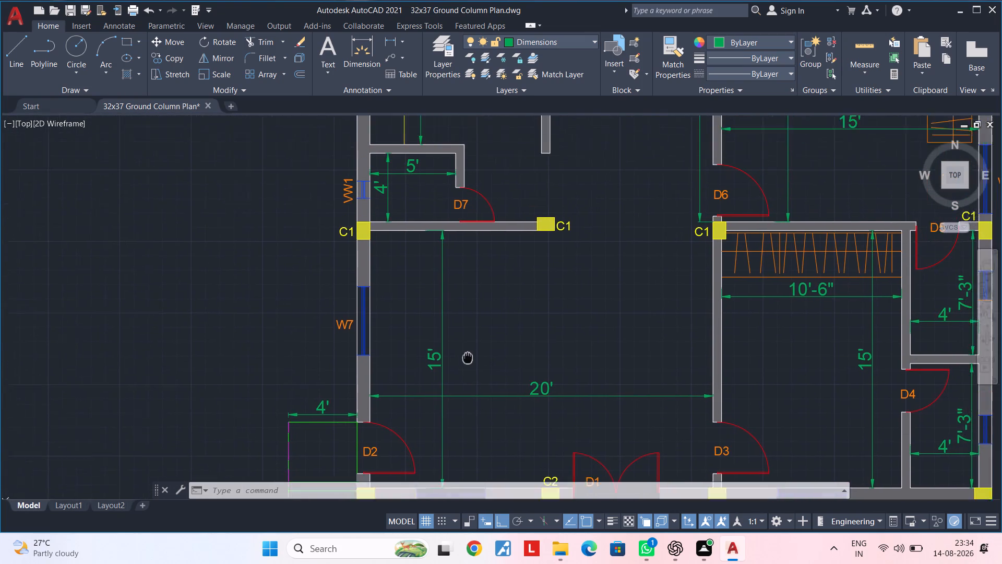
{"action": "middle_click_drag", "start_coordinate": [465, 368], "coordinate": [460, 402]}
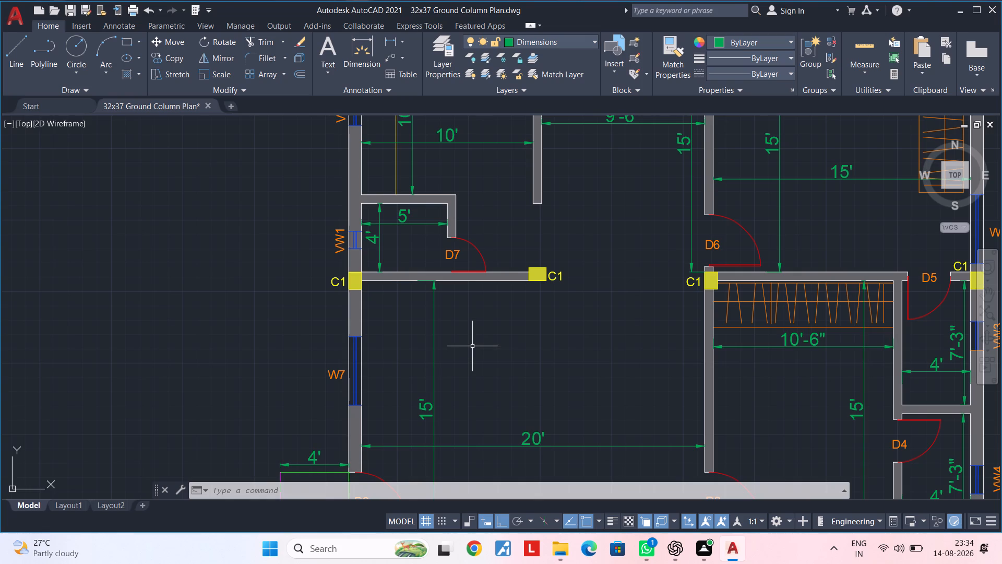
{"action": "key", "text": "Escape"}
{"action": "key", "text": "Escape"}
{"action": "key", "text": "Escape"}
{"action": "key", "text": "ctrl+s"}
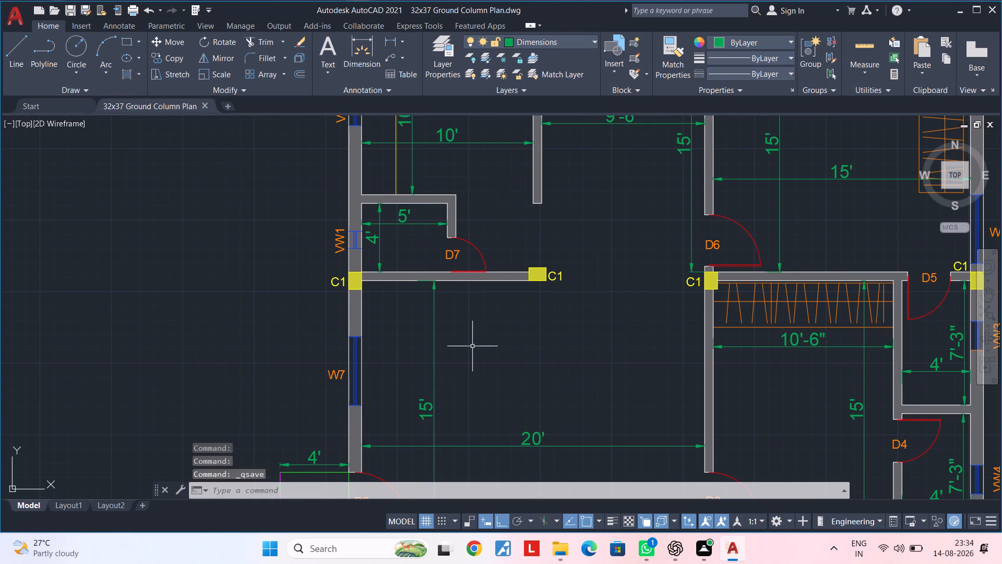
{"action": "key", "text": "ctrl+s"}
{"action": "key", "text": "ctrl+s"}
{"action": "key", "text": "ctrl+s"}
{"action": "key", "text": "ctrl+s"}
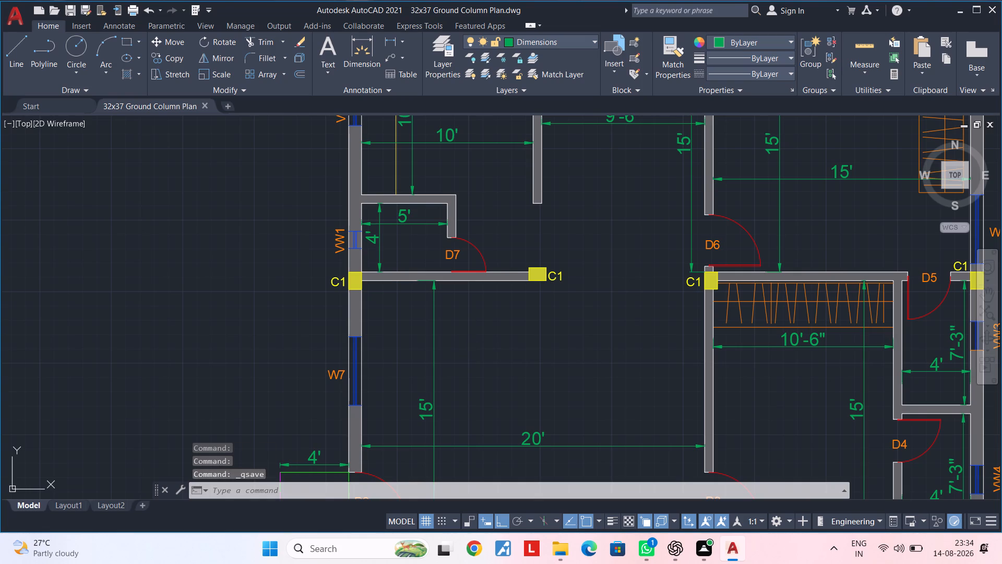